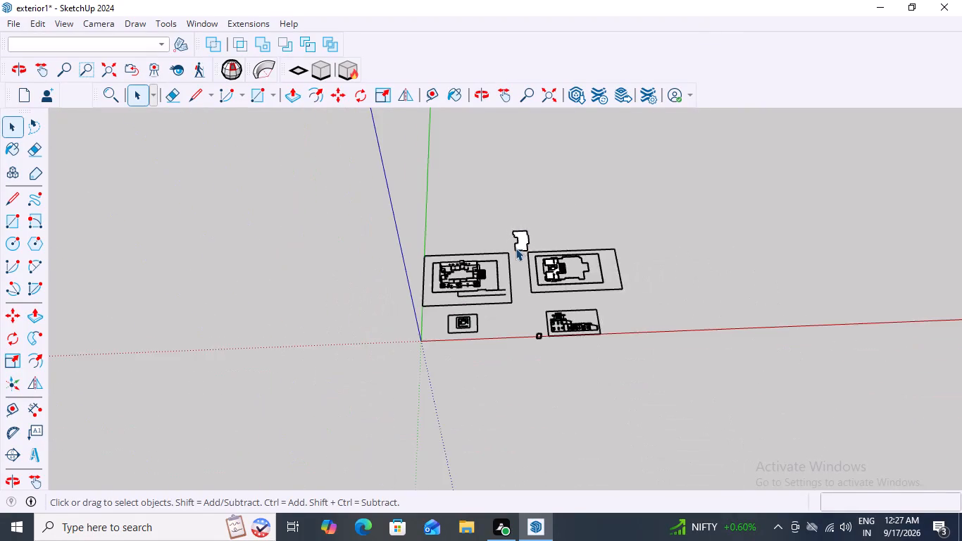
Close the exterior1 model after a last look over the raised walls and imported plans.
scroll(516, 248, down, 2)
middle_drag(500, 303, 488, 189)
scroll(475, 240, up, 9)
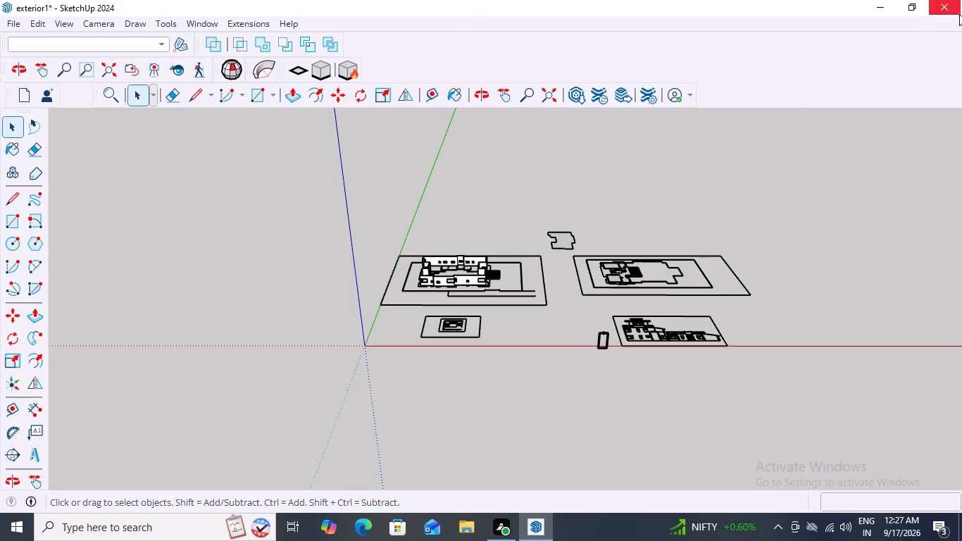
click(943, 6)
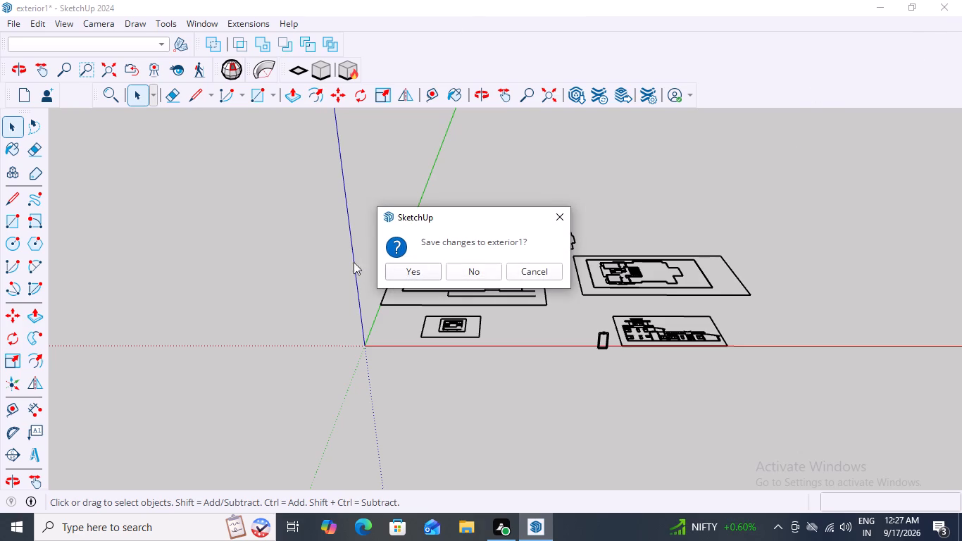
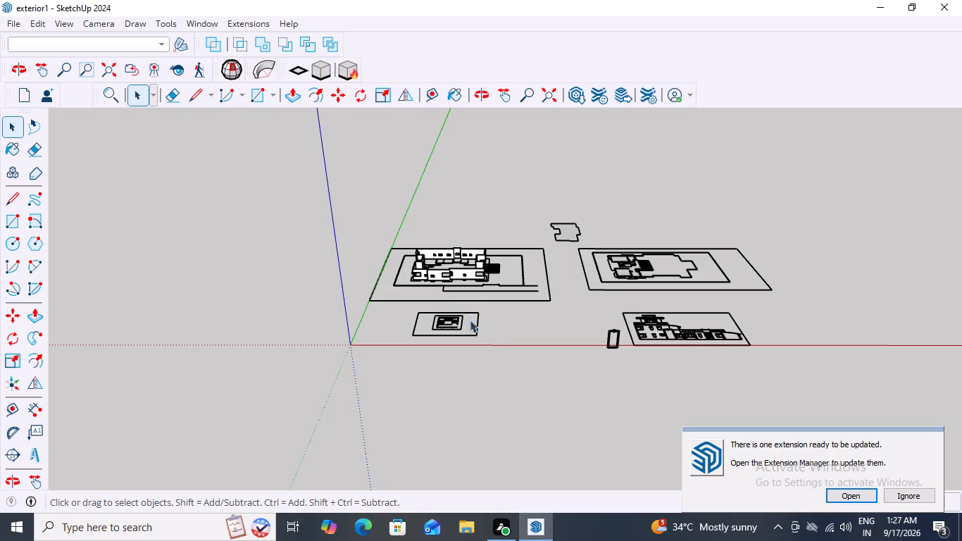
Ignore the extension update notice and bring the building model and imported plans into closer view.
click(901, 494)
scroll(612, 288, up, 3)
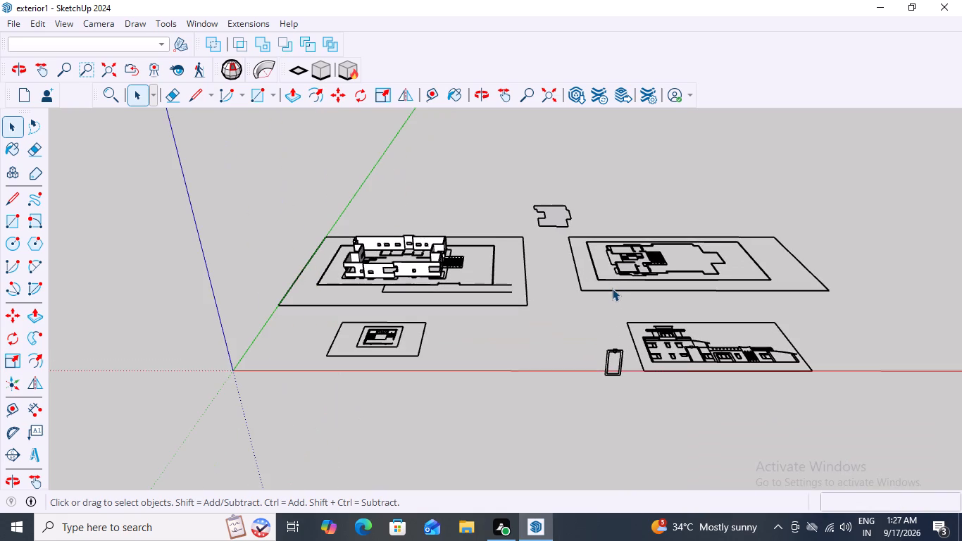
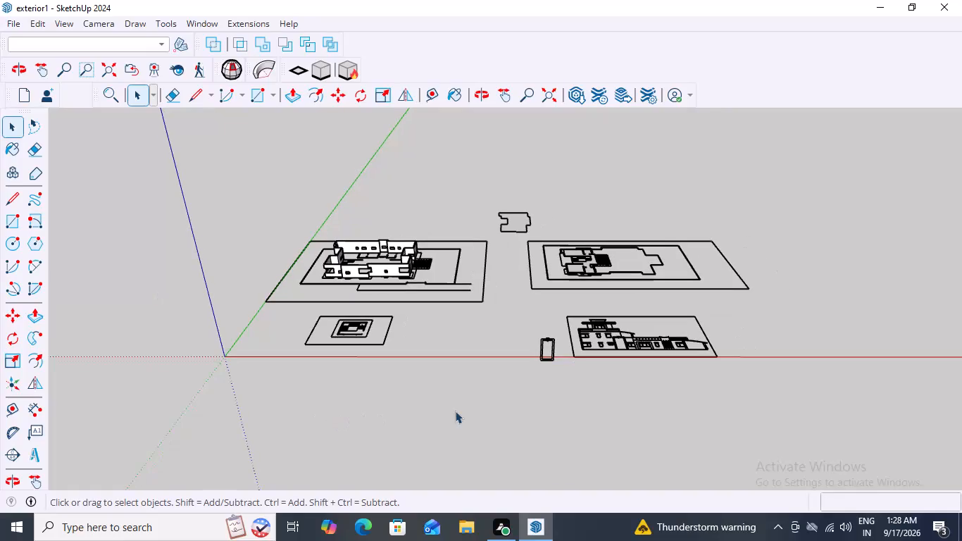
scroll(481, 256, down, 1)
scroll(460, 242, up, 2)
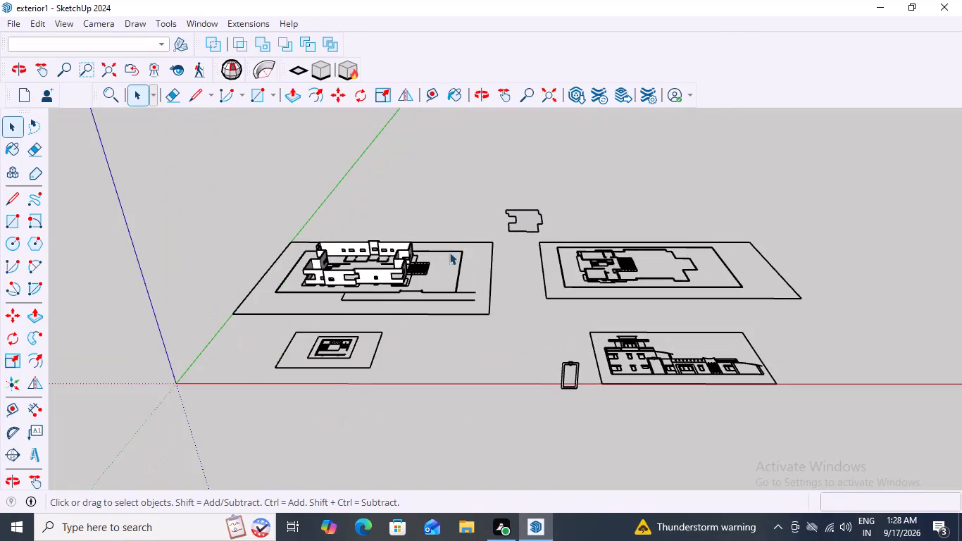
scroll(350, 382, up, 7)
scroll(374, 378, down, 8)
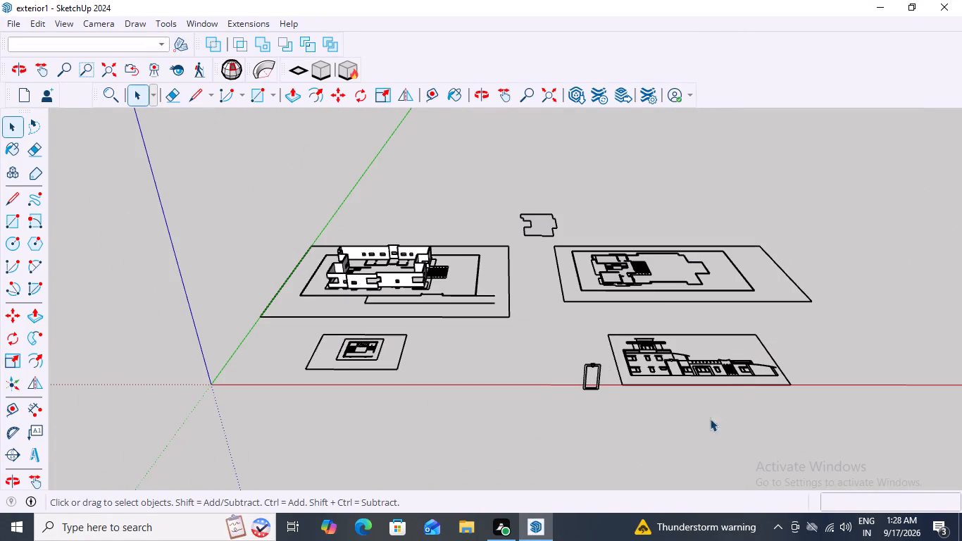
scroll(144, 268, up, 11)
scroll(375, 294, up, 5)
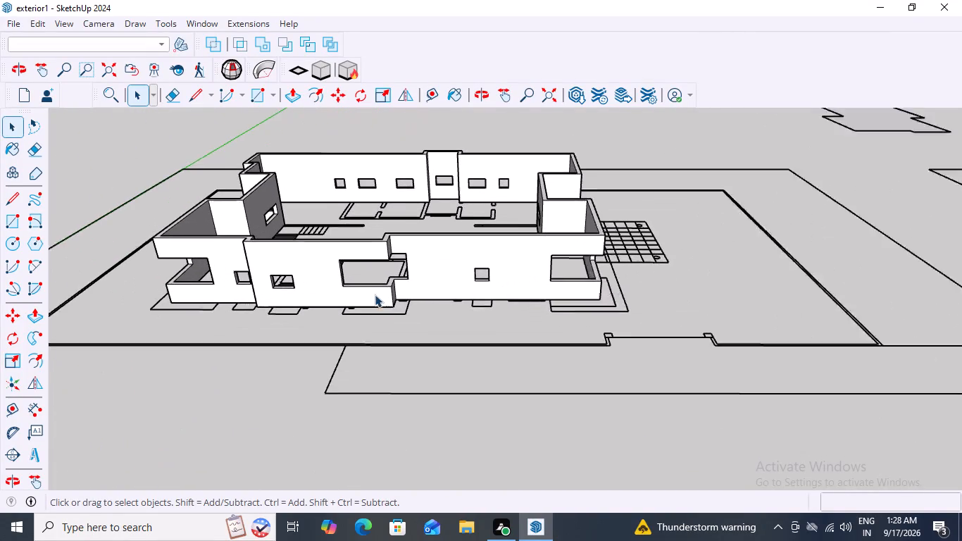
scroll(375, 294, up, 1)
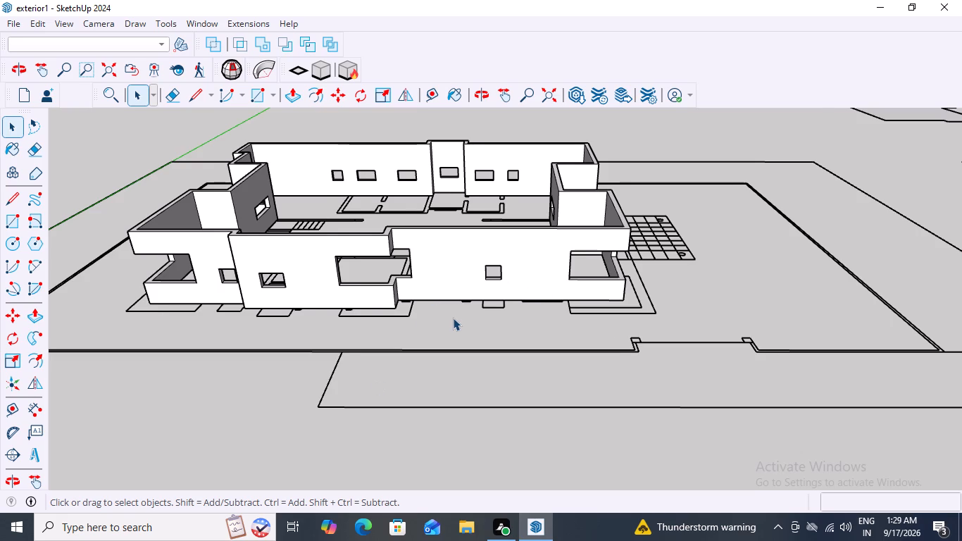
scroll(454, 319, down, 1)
Draw a rough four-sided outline with extending ends on the empty ground behind the walled building, using the Line tool.
key(l)
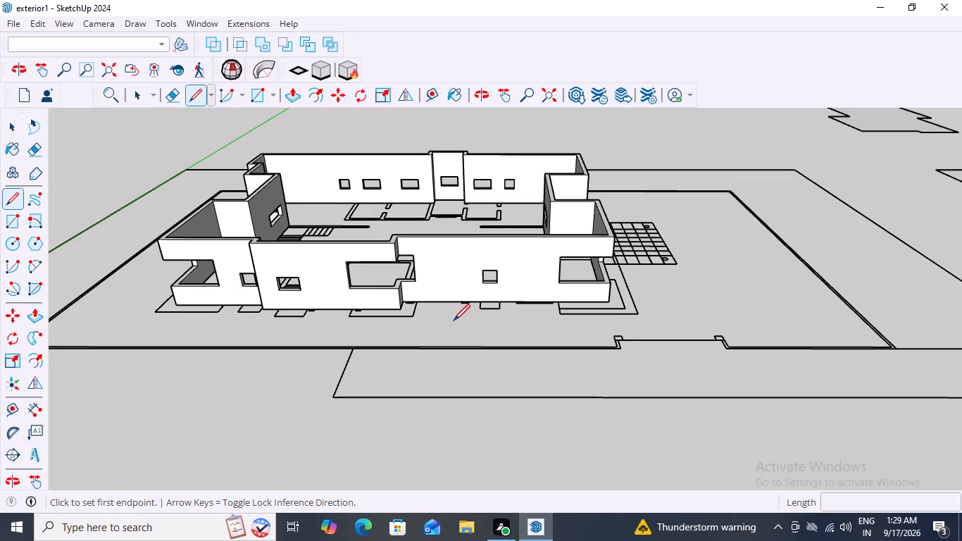
scroll(511, 291, down, 11)
scroll(656, 194, up, 4)
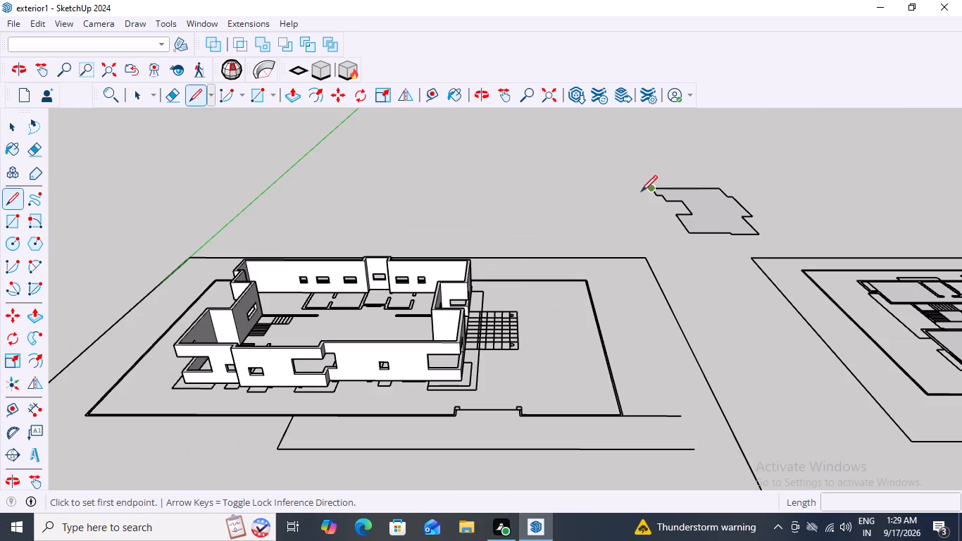
drag(396, 166, 395, 175)
drag(403, 224, 413, 224)
drag(454, 211, 461, 201)
click(467, 185)
click(463, 180)
click(411, 193)
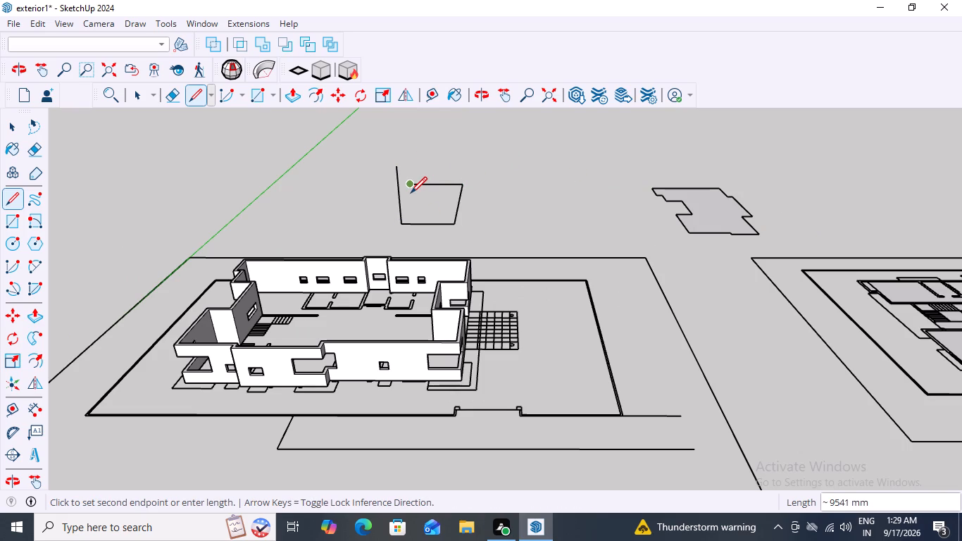
click(380, 211)
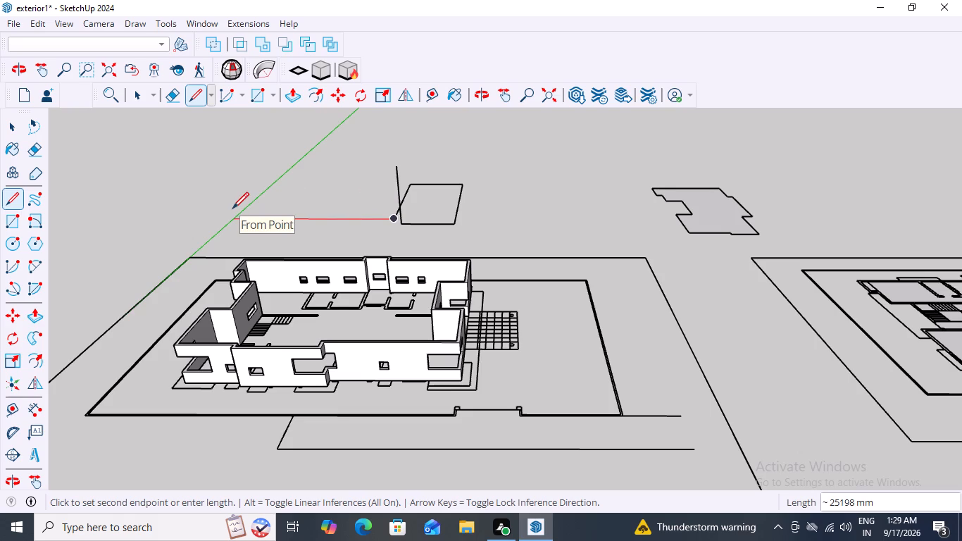
click(413, 205)
Draw a second open outline of connected edges overlapping the four-sided one behind the building.
click(375, 210)
click(366, 204)
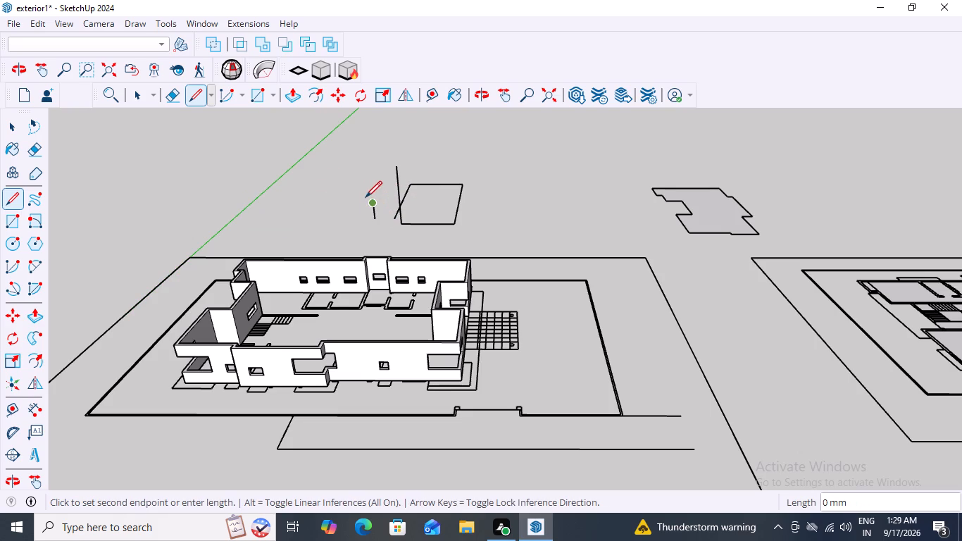
click(365, 194)
click(366, 189)
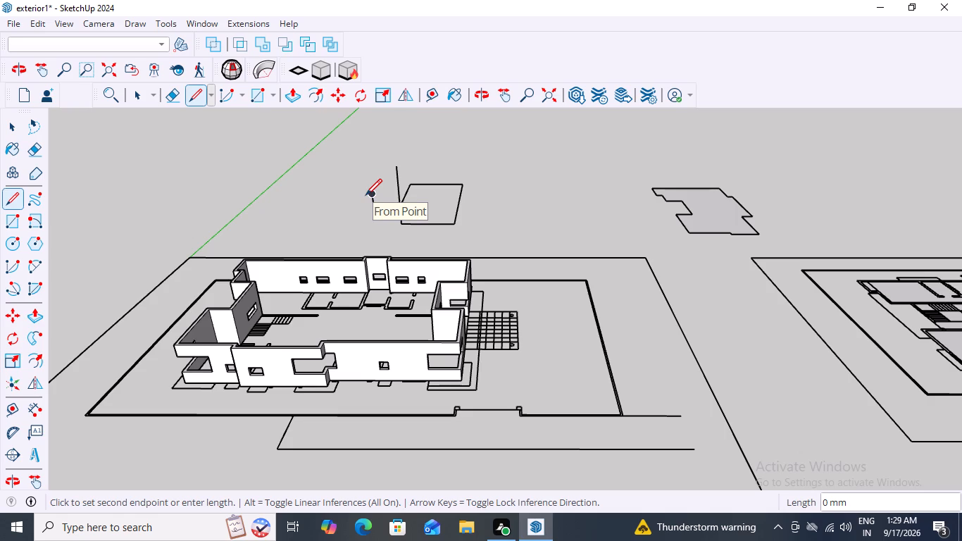
click(444, 193)
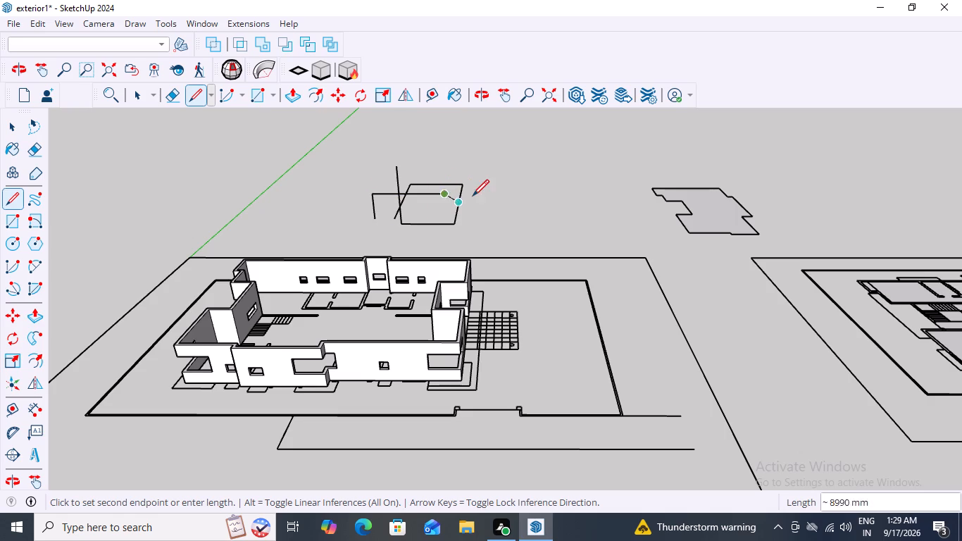
drag(477, 197, 483, 199)
click(489, 162)
click(430, 170)
click(419, 188)
drag(396, 202, 385, 218)
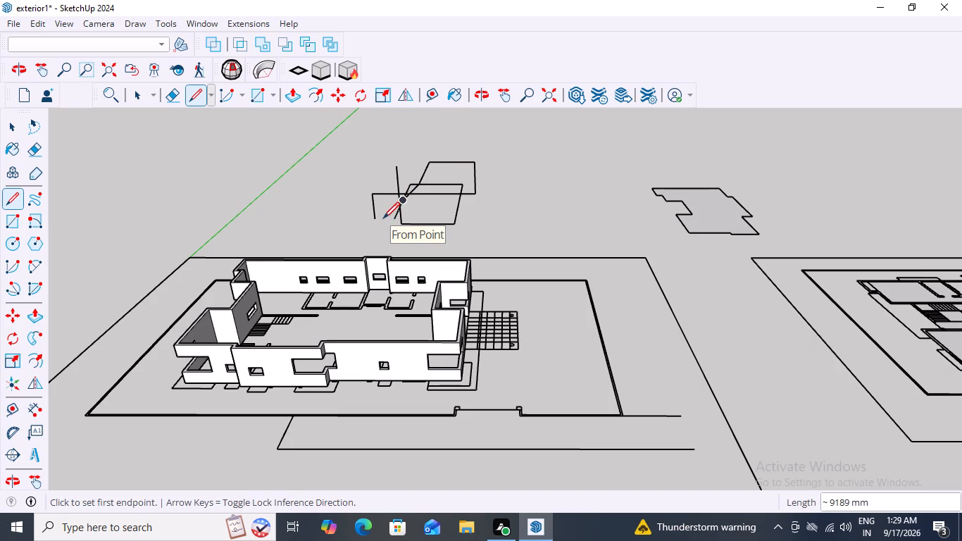
Draw a zigzag line beside the overlapping outlines, run it diagonally across them, and turn it back toward the building.
click(363, 206)
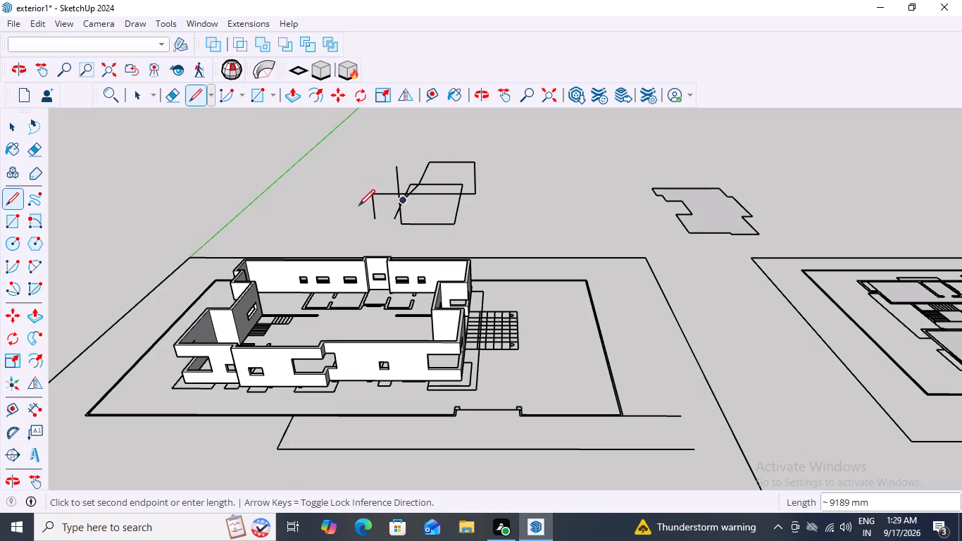
drag(349, 166, 372, 169)
drag(385, 192, 389, 203)
click(387, 206)
drag(520, 170, 525, 192)
right_drag(523, 176, 523, 198)
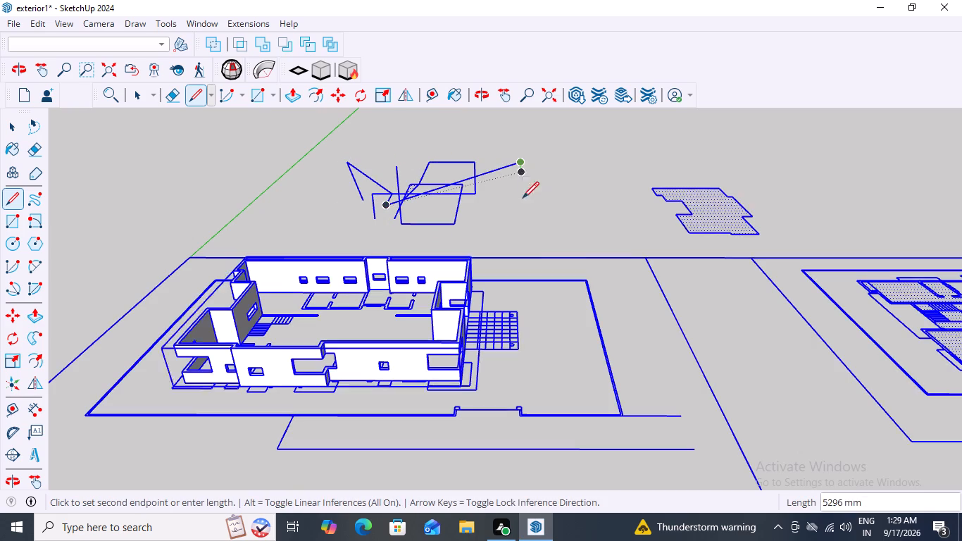
right_drag(523, 198, 518, 207)
right_click(517, 208)
click(516, 208)
right_click(513, 209)
scroll(477, 204, down, 9)
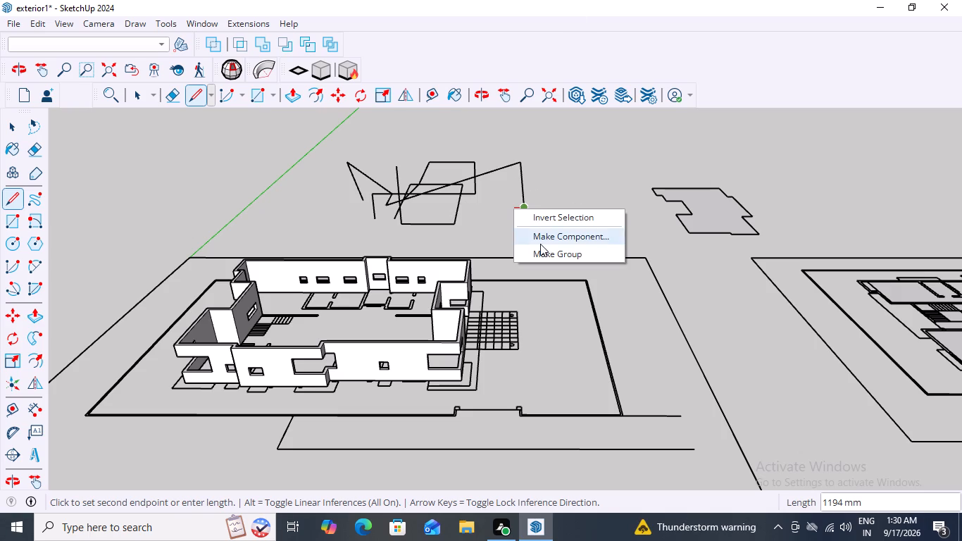
key(Escape)
Continue the line back through the overlapping outlines, around their far edge, and up to a short offset segment beyond them.
click(484, 204)
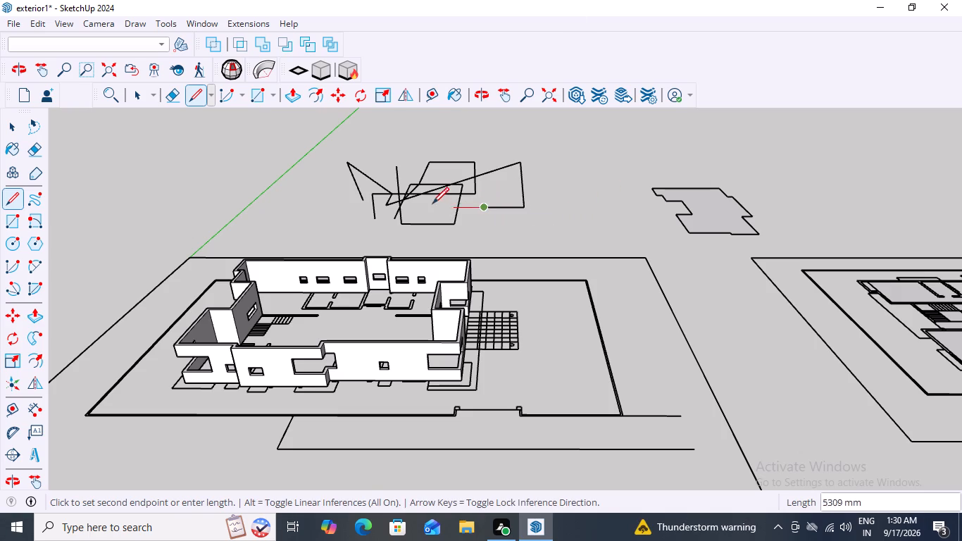
click(432, 205)
click(408, 163)
click(465, 153)
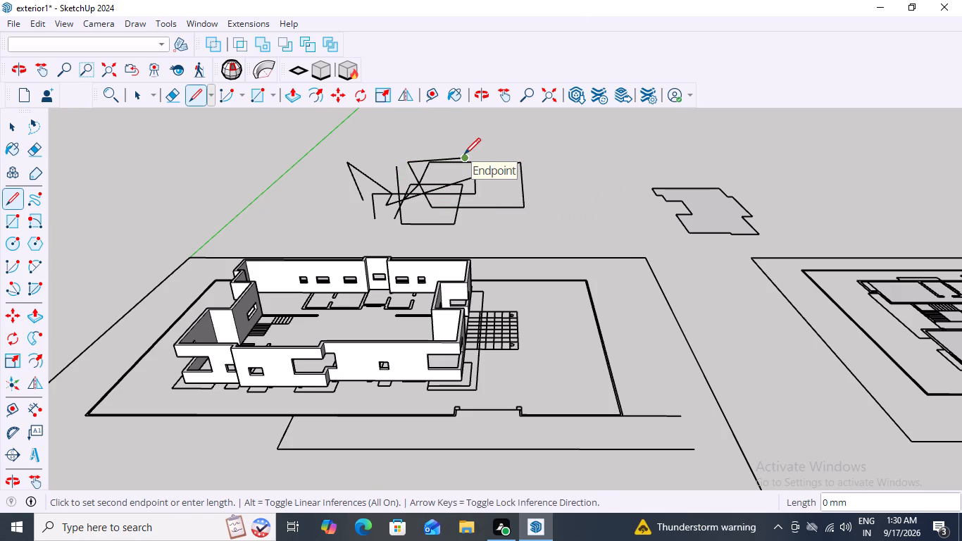
click(479, 169)
click(482, 171)
click(482, 151)
click(490, 148)
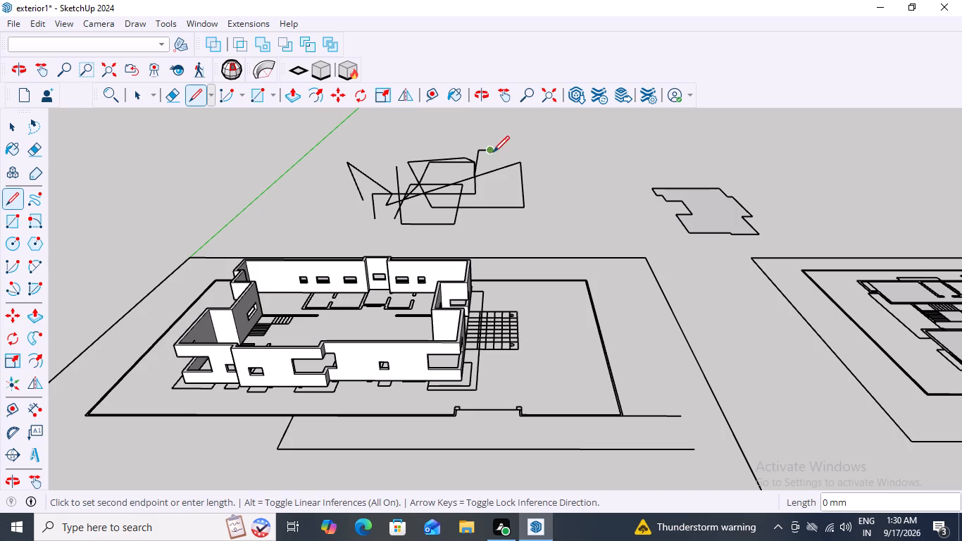
click(496, 157)
drag(497, 157, 499, 151)
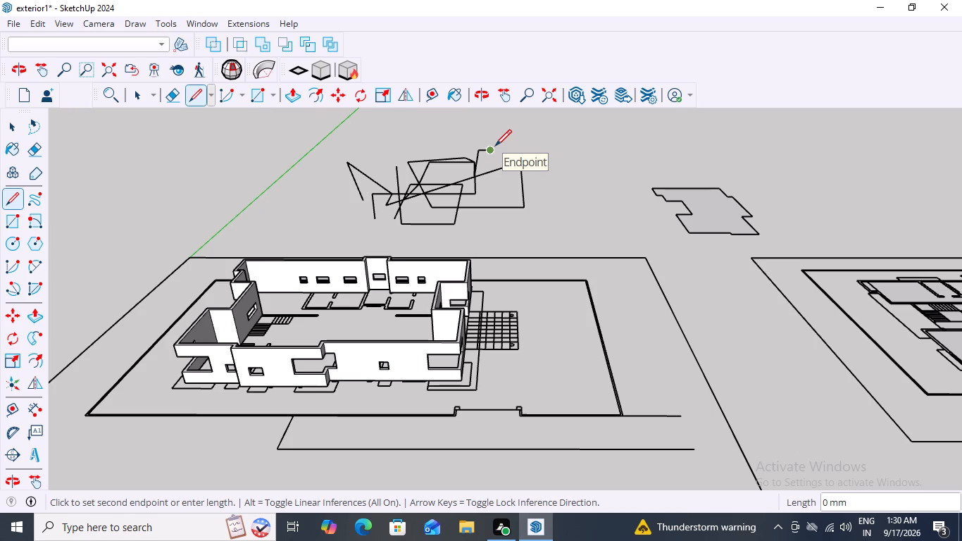
Continue the line into a jagged arrow shape, and run it along the building-facing side to meet the first zigzag's end.
click(539, 178)
click(572, 169)
double_click(550, 198)
click(535, 201)
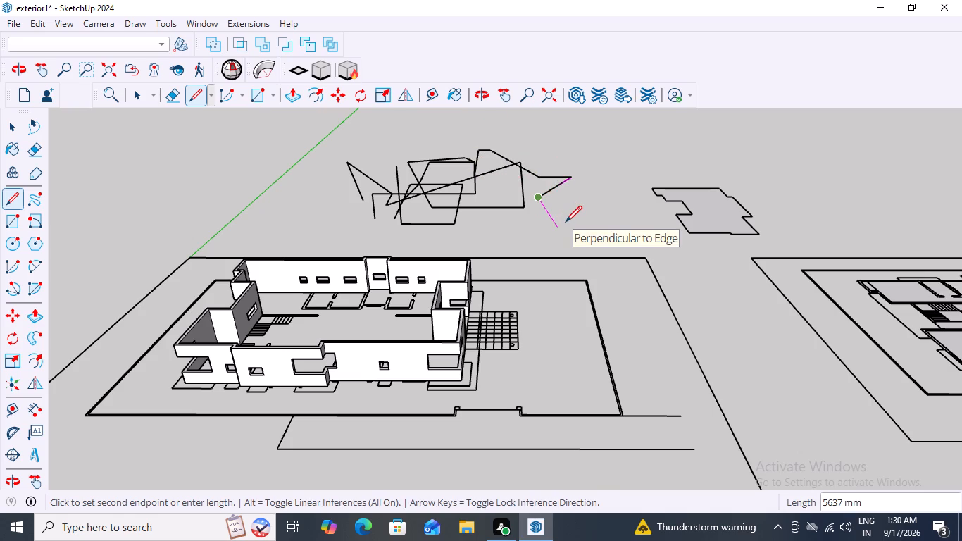
click(567, 218)
click(547, 228)
click(511, 228)
click(489, 189)
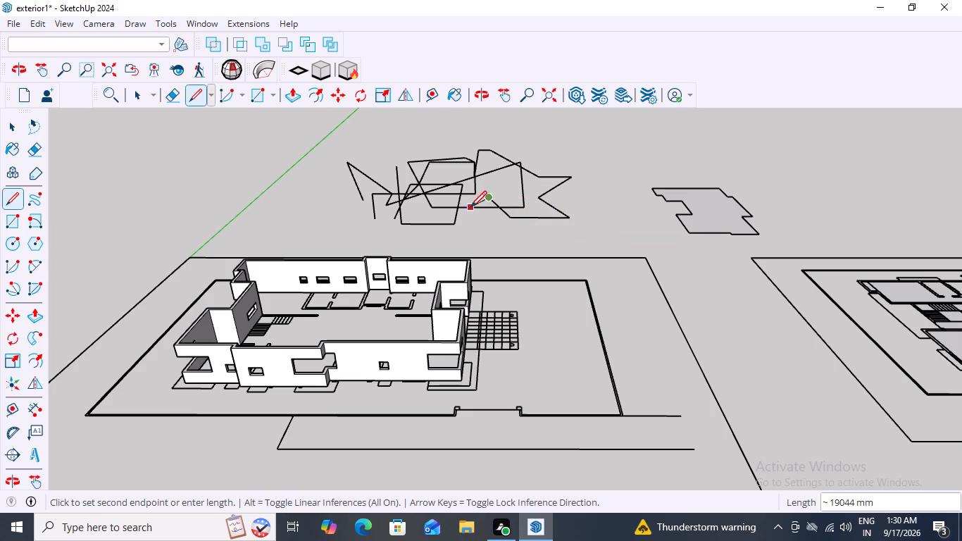
click(470, 207)
click(464, 233)
click(438, 229)
click(395, 230)
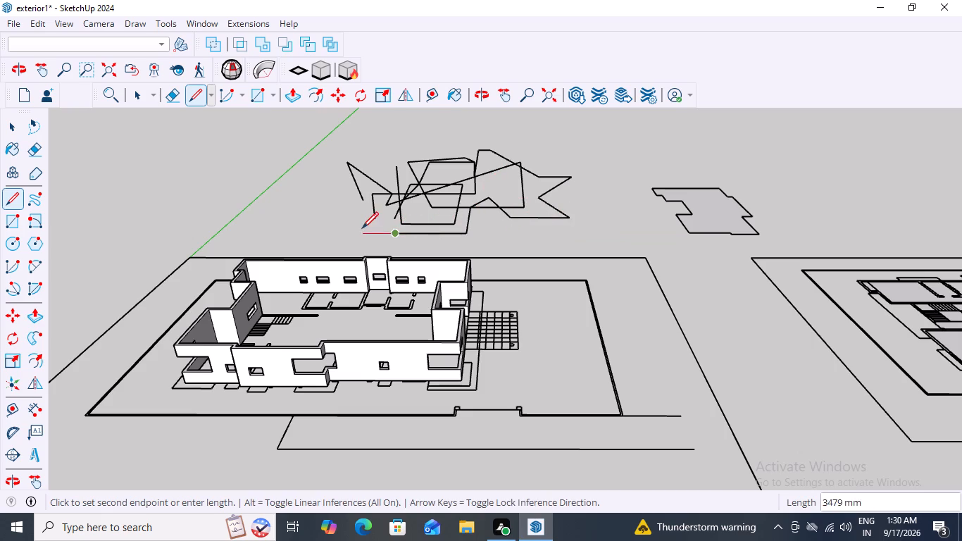
click(362, 228)
click(359, 196)
Draw edges around the far side of the sketched lines and through the arrow shape, closing a small face at its tip.
click(380, 162)
click(395, 148)
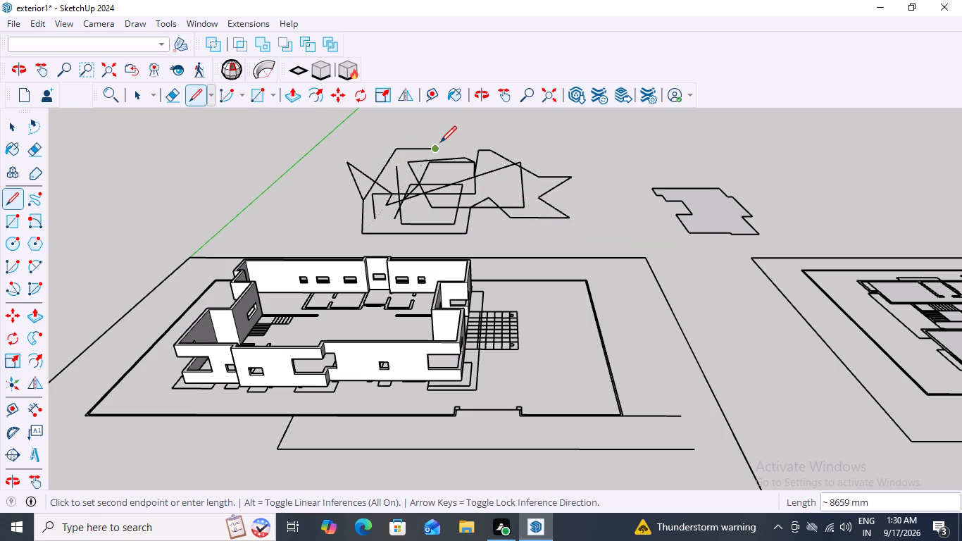
click(440, 142)
click(475, 136)
click(492, 154)
click(494, 178)
drag(506, 204, 508, 211)
click(510, 223)
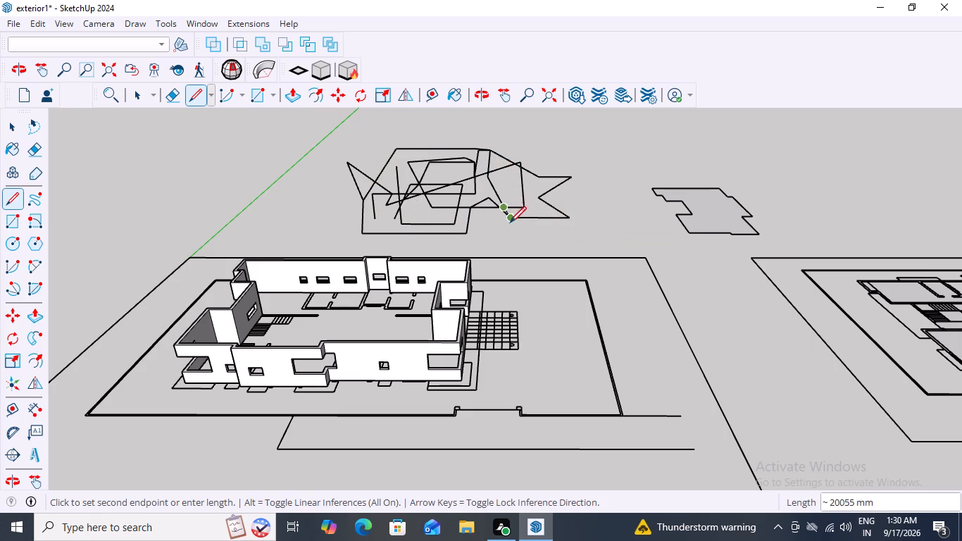
click(528, 220)
click(556, 198)
click(568, 179)
Draw a line inward from beyond the arrow shape, then out past its tip toward the separate floor outline.
click(553, 147)
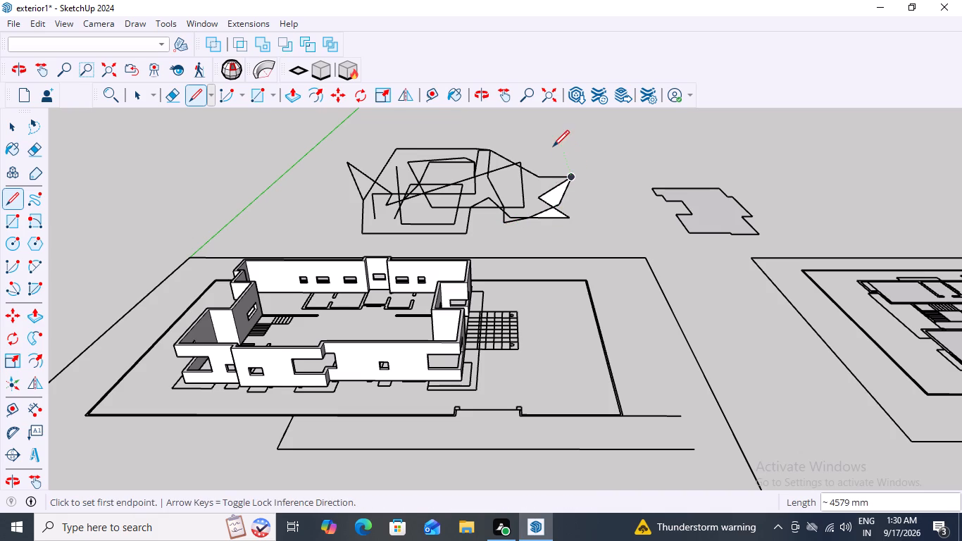
click(533, 168)
click(522, 188)
click(515, 192)
click(491, 200)
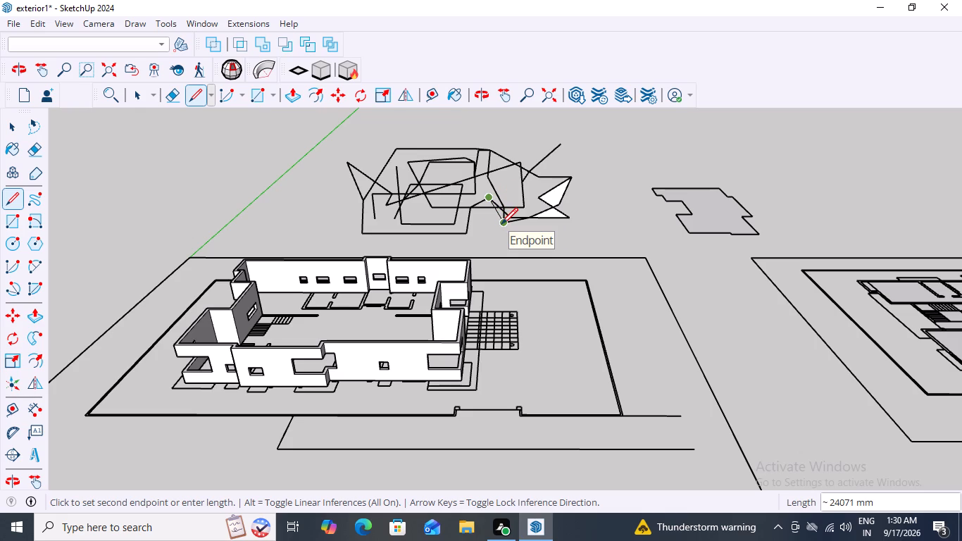
scroll(501, 224, down, 3)
scroll(551, 187, up, 4)
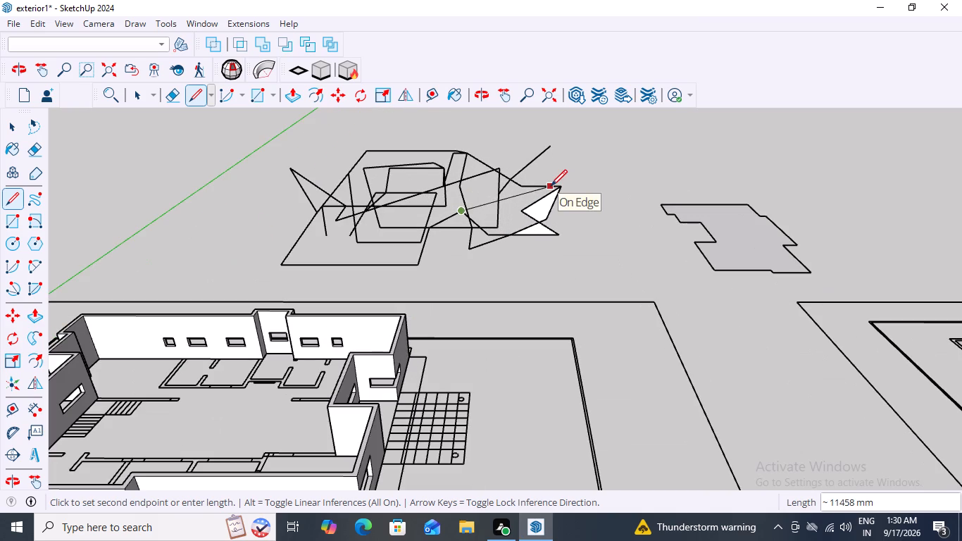
scroll(549, 189, down, 4)
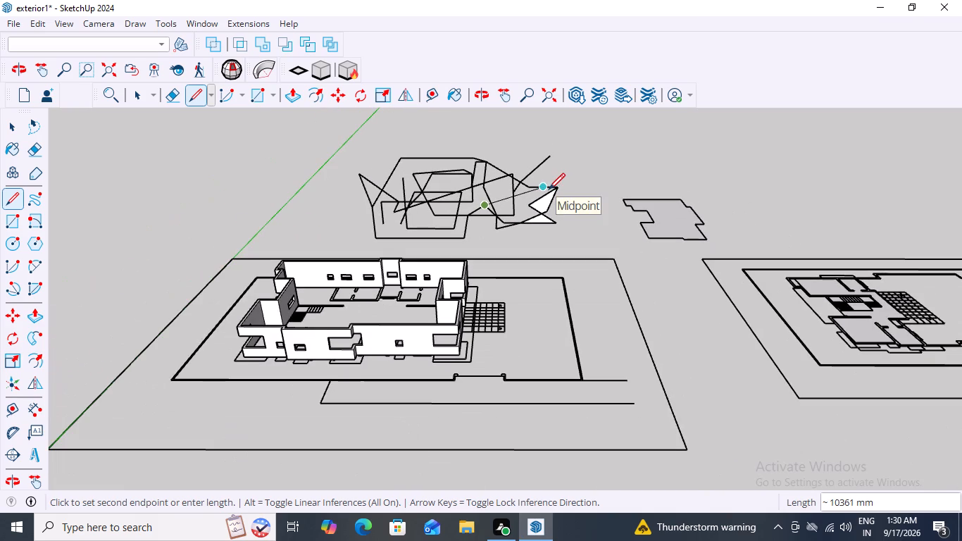
scroll(579, 189, up, 1)
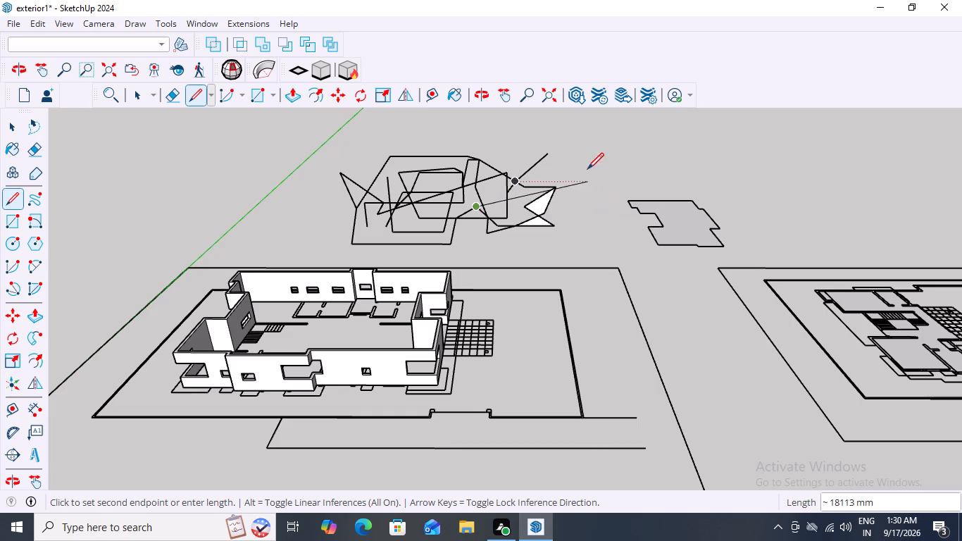
click(587, 168)
click(563, 168)
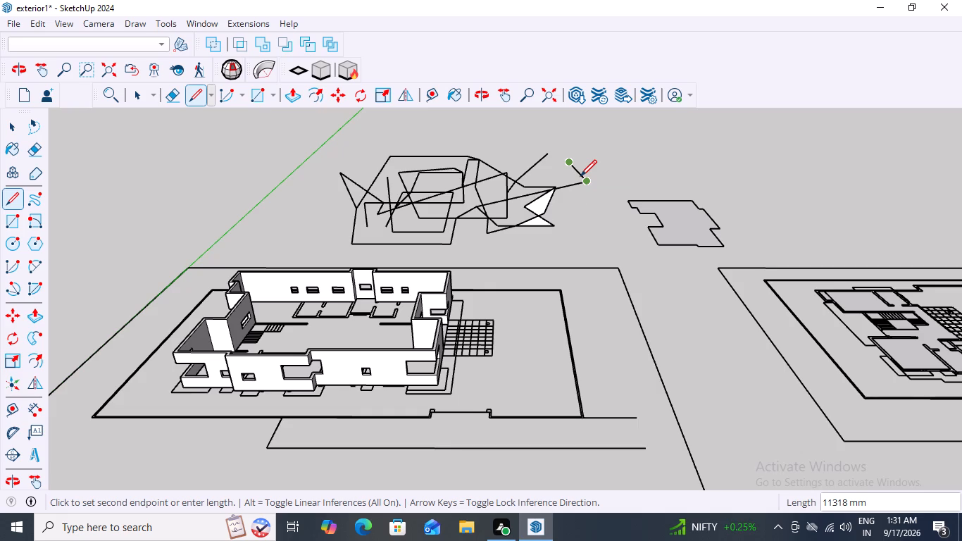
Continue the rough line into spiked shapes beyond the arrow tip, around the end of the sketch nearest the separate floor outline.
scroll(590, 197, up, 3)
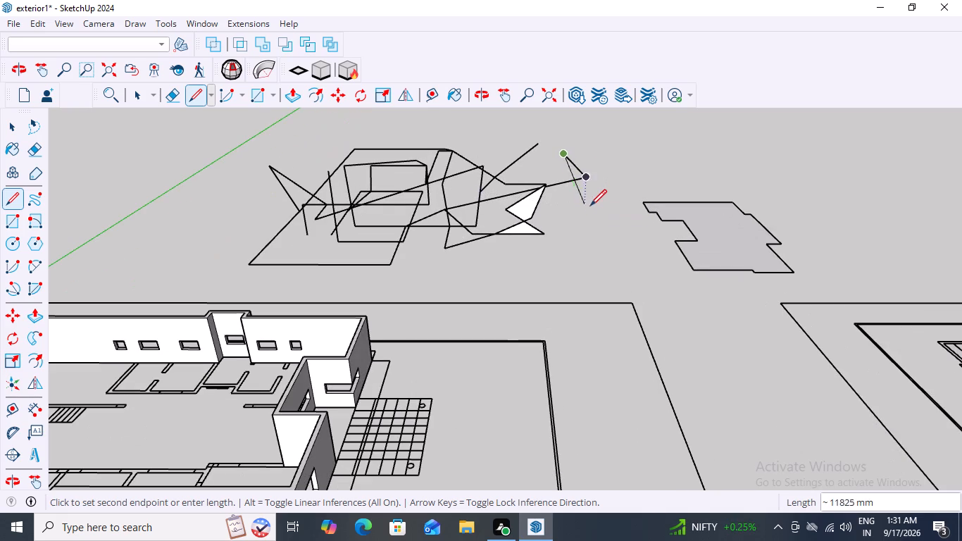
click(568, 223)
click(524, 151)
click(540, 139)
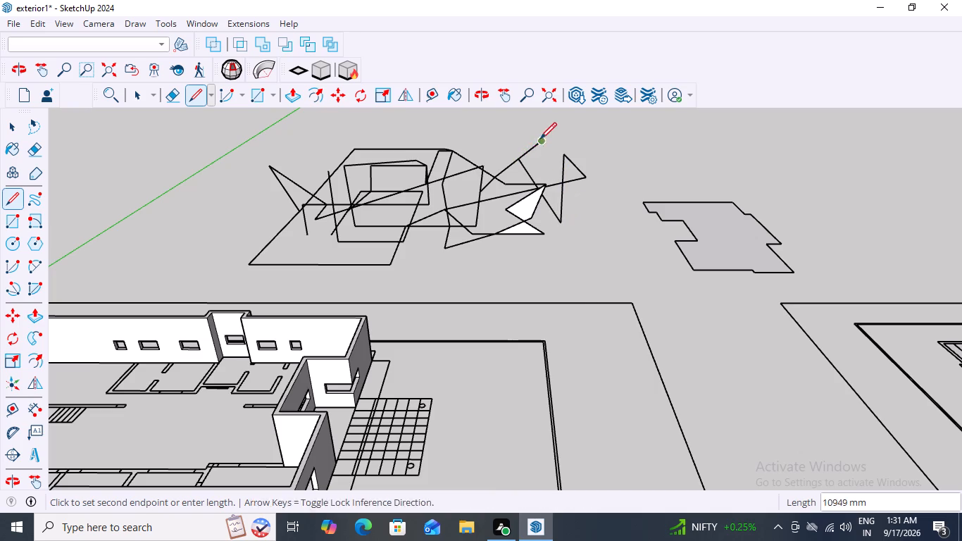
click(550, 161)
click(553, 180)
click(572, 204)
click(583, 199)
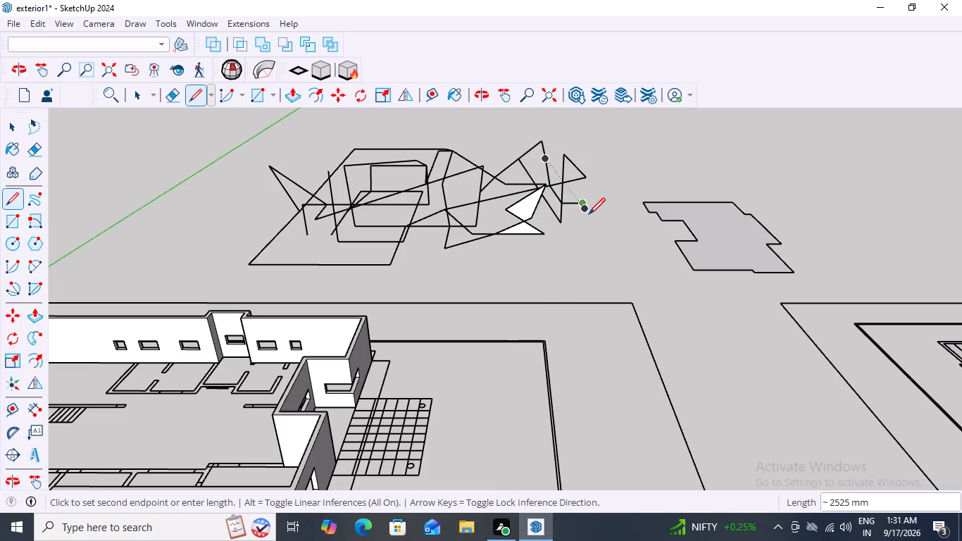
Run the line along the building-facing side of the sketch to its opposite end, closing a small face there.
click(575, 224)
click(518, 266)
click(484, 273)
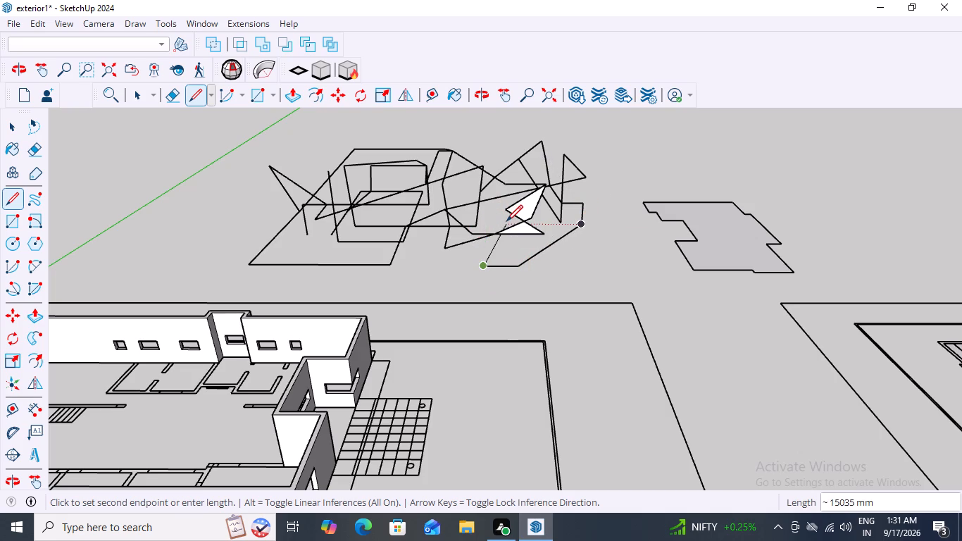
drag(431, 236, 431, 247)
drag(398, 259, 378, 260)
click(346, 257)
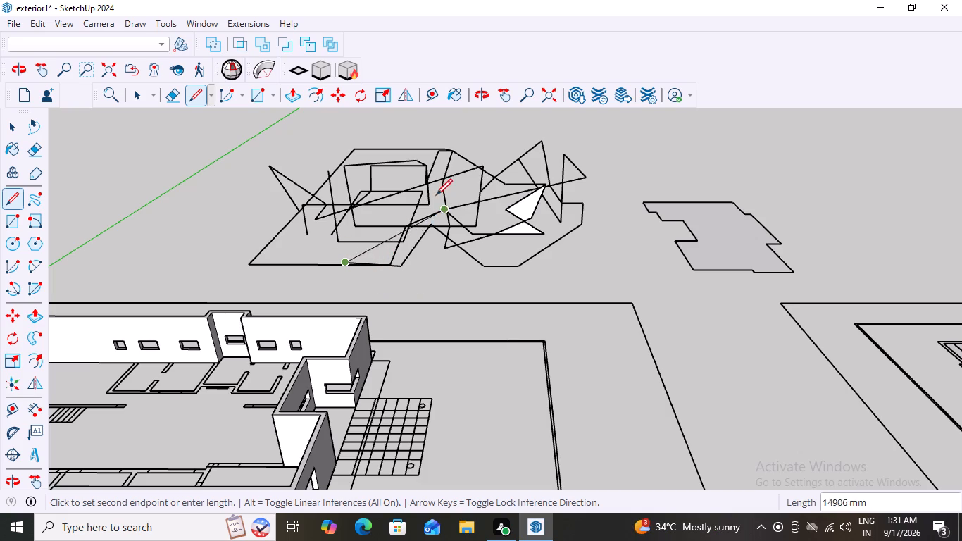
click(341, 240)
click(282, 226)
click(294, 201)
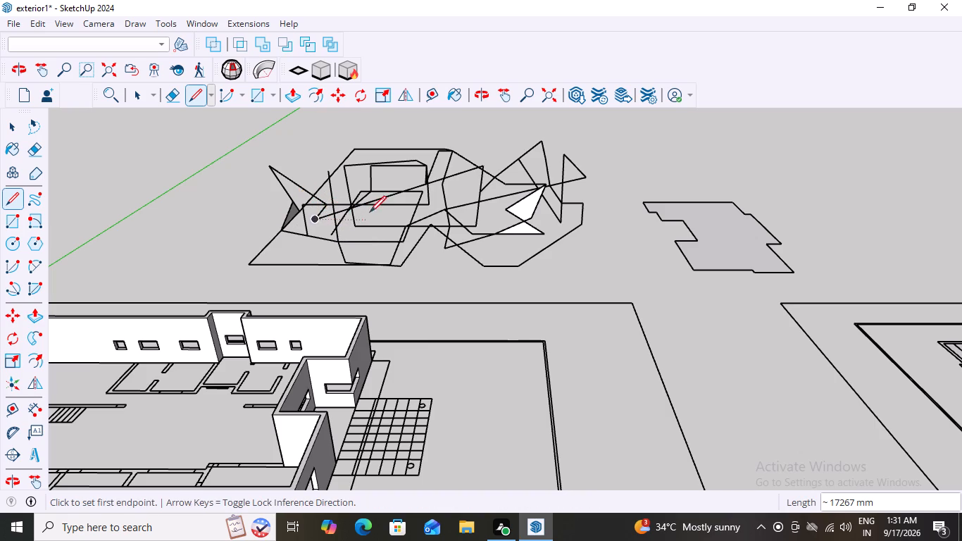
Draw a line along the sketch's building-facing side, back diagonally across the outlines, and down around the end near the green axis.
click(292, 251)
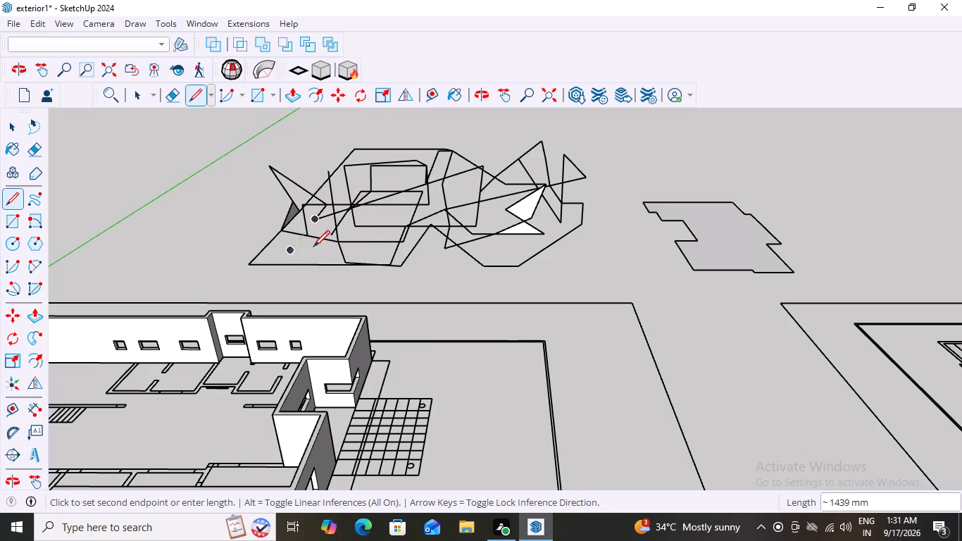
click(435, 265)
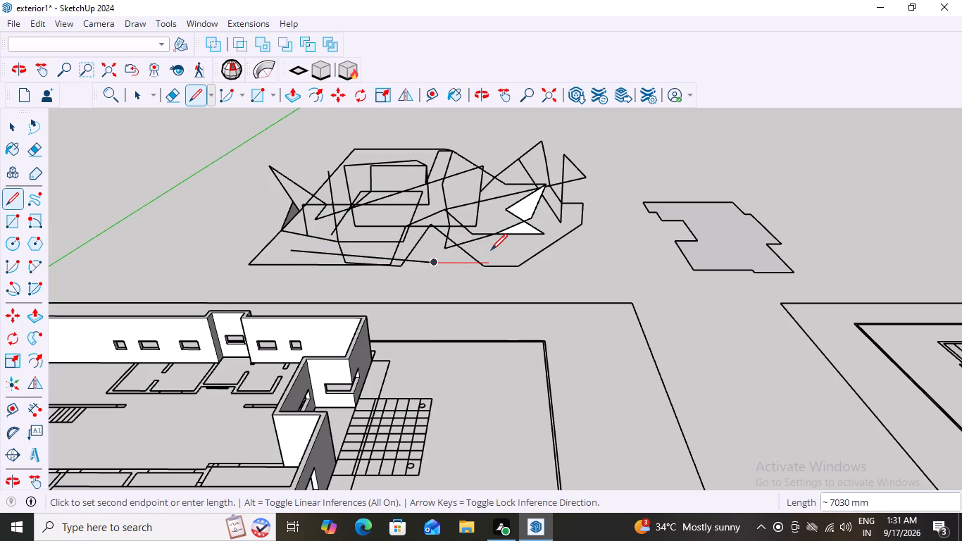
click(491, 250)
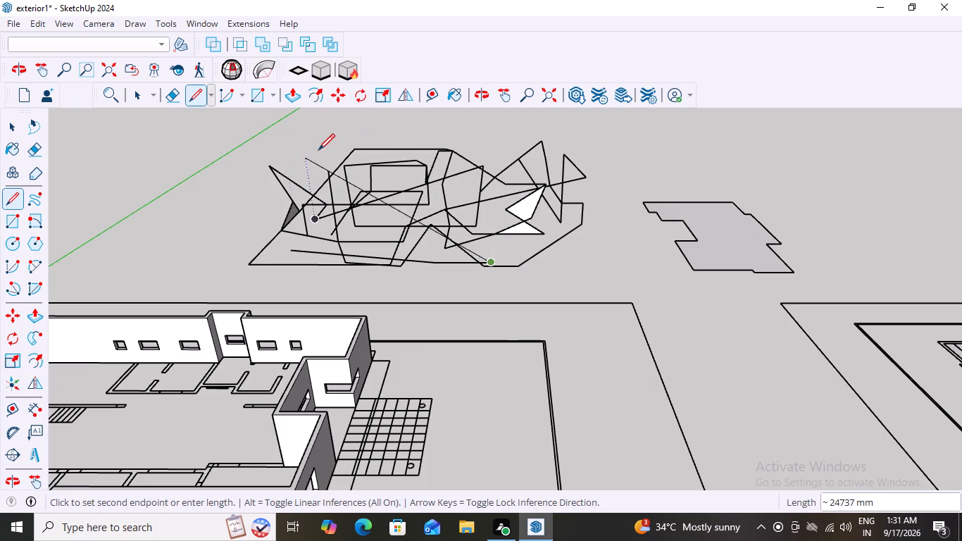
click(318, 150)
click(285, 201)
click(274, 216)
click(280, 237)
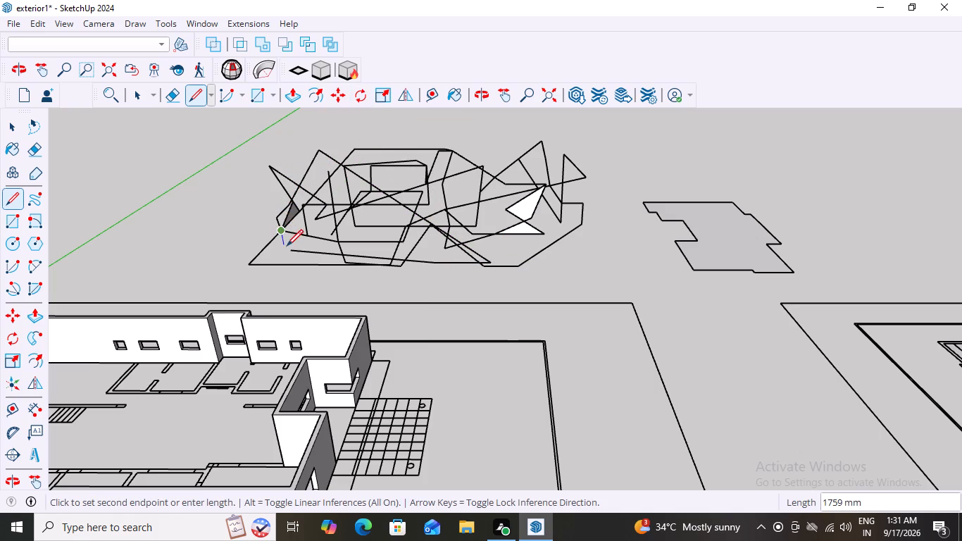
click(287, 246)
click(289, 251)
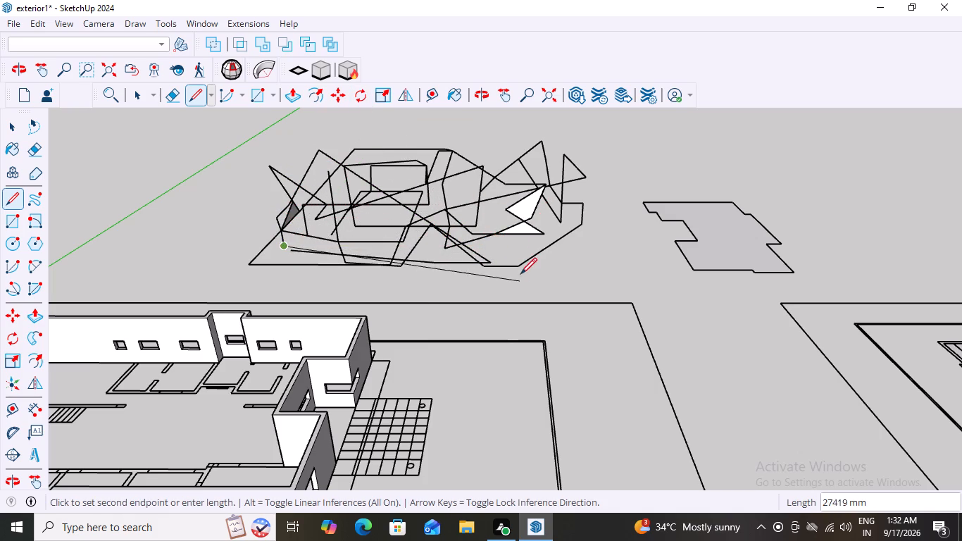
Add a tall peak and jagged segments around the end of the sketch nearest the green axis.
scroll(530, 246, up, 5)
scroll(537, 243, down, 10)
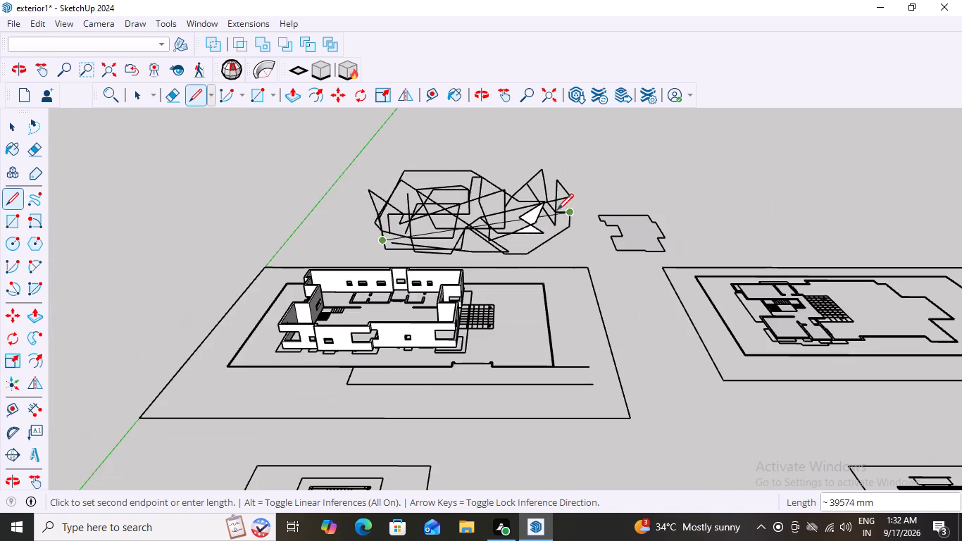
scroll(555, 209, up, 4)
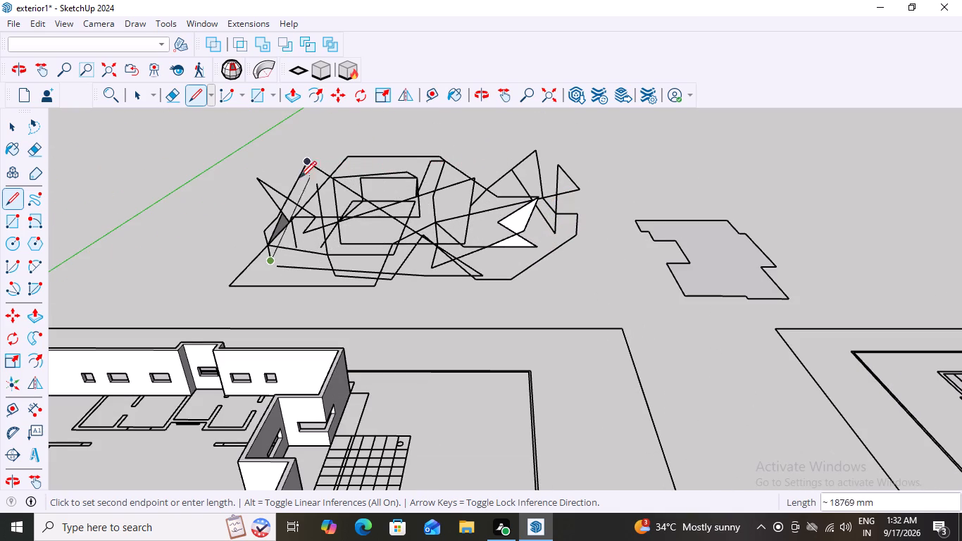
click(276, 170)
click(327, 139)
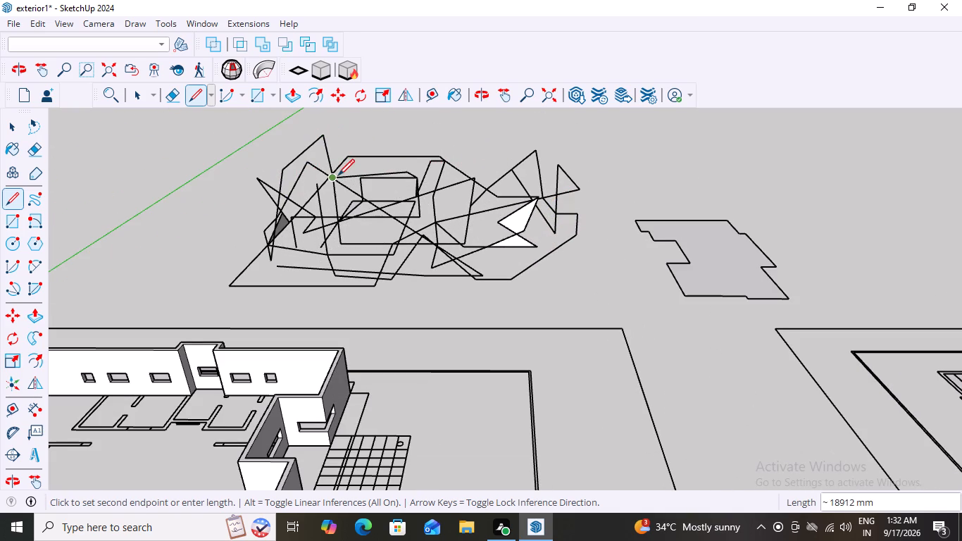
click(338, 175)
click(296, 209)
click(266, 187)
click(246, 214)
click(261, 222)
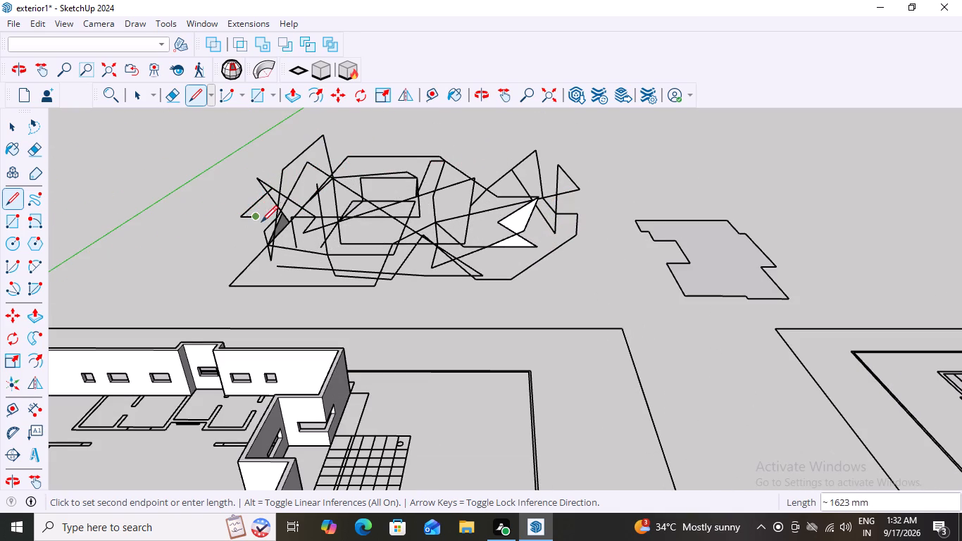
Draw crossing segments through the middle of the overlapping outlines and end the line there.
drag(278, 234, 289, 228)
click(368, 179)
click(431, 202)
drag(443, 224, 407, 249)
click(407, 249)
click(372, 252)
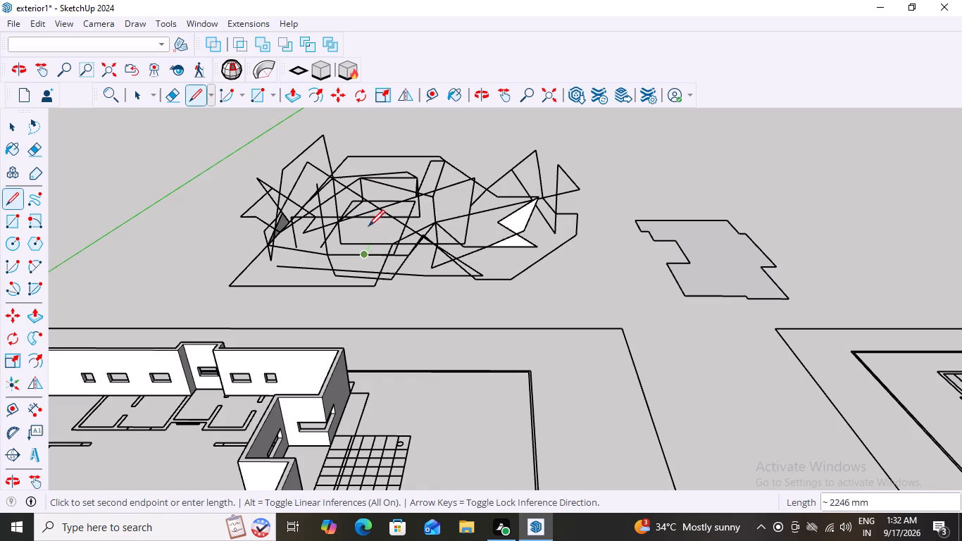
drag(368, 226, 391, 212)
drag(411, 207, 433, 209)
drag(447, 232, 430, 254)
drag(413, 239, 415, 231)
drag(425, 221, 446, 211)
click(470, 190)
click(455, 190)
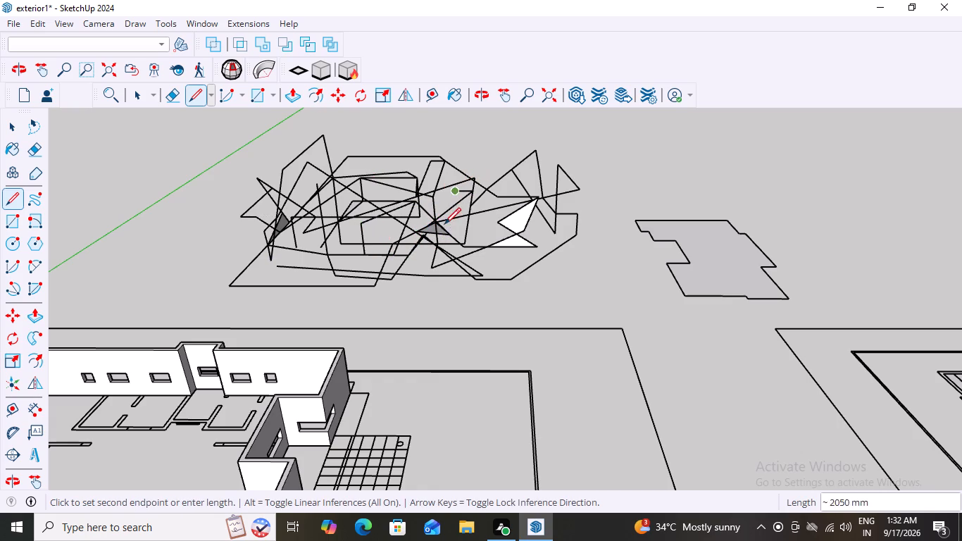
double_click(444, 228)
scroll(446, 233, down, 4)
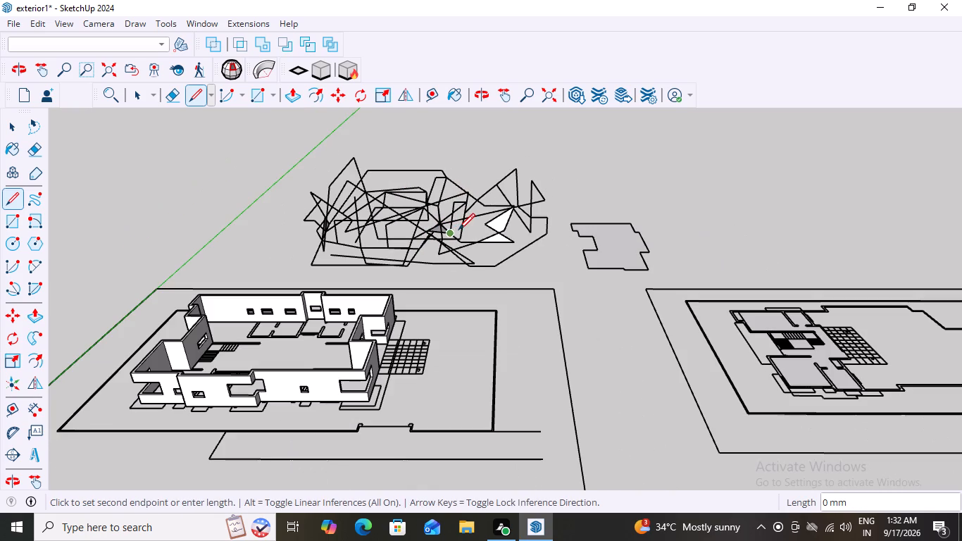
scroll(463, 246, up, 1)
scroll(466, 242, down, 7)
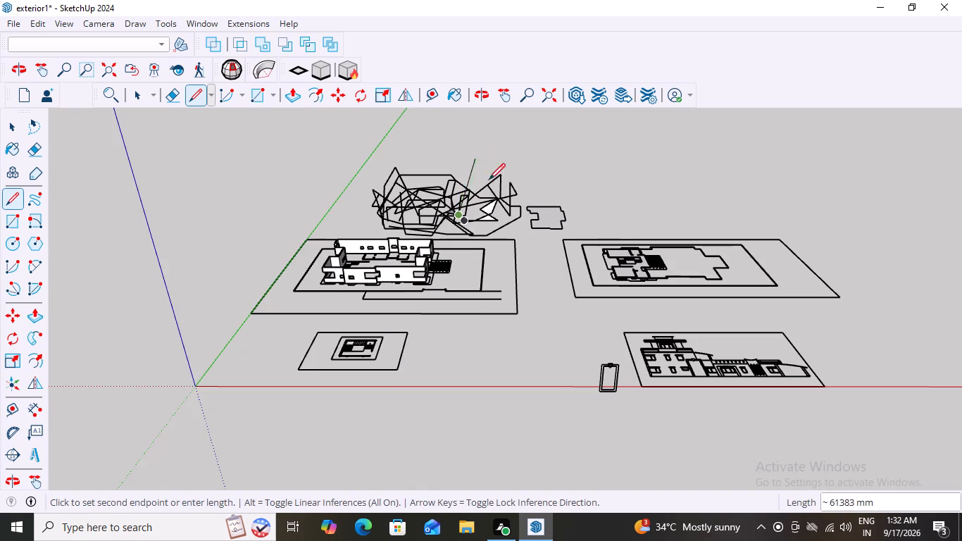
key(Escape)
Delete all the rough sketched lines and faces behind the building, keeping the separate floor outline.
scroll(478, 251, up, 1)
key(space)
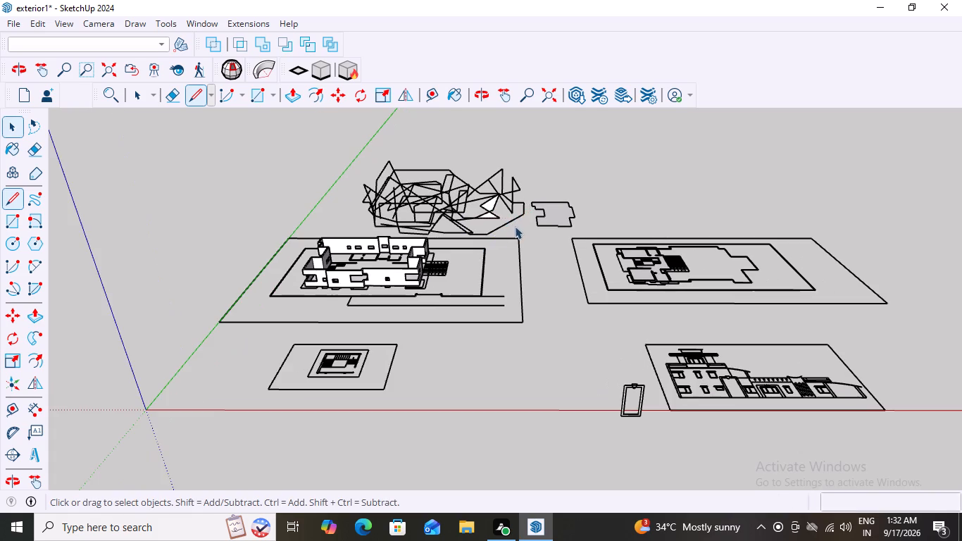
scroll(435, 223, up, 8)
scroll(482, 222, down, 5)
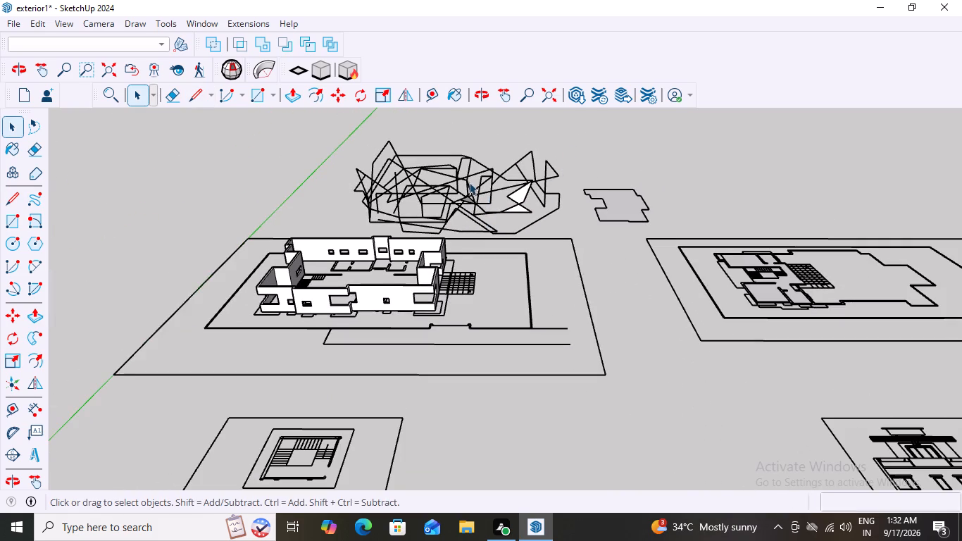
scroll(469, 182, up, 3)
click(591, 128)
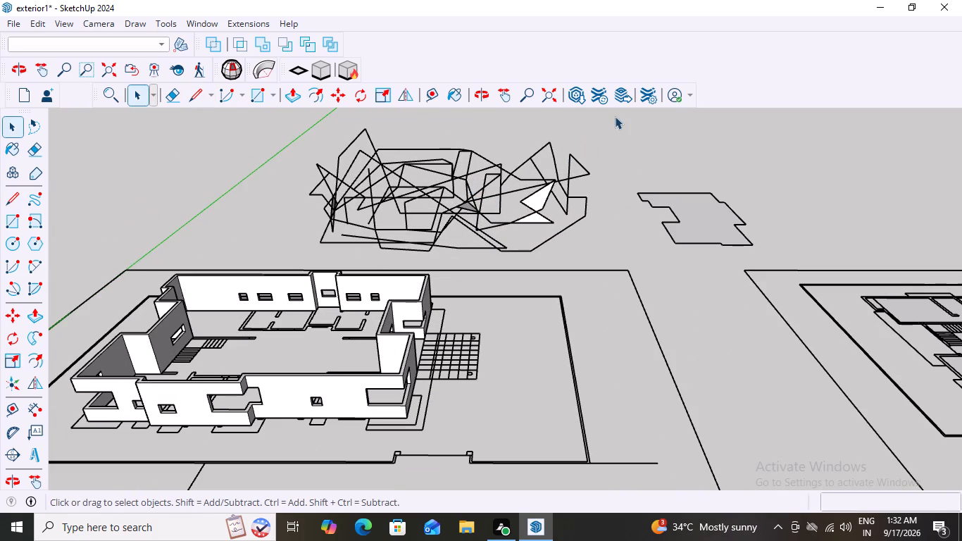
drag(615, 116, 482, 220)
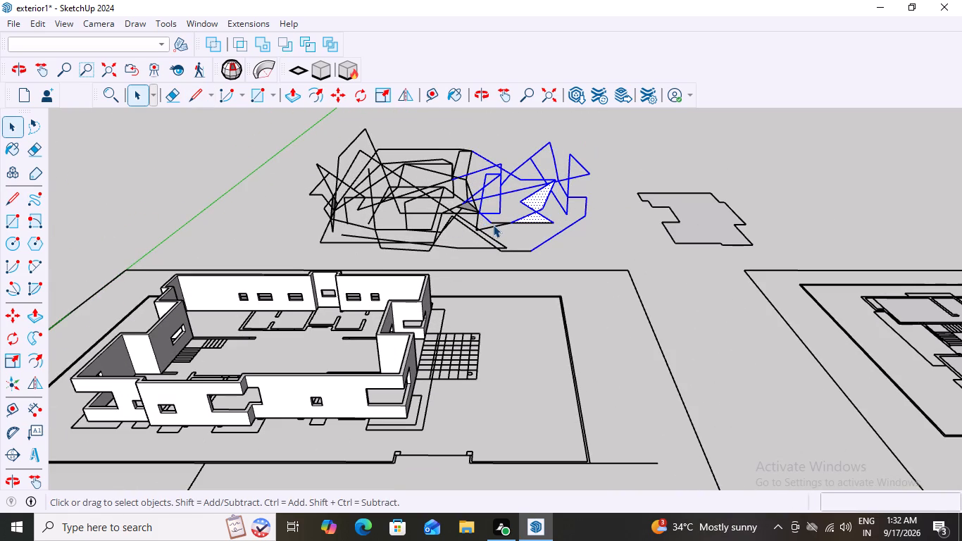
key(Delete)
scroll(493, 220, down, 4)
scroll(375, 149, up, 4)
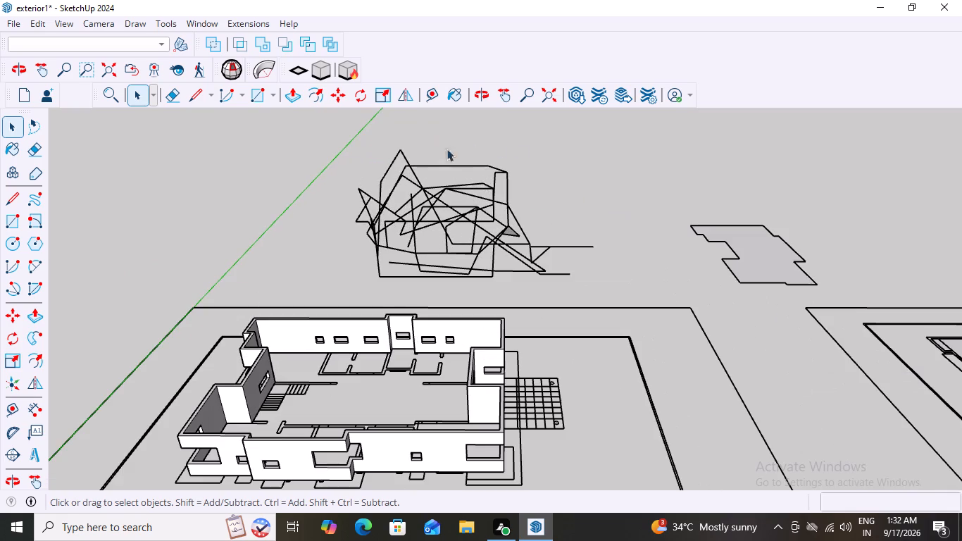
drag(617, 137, 347, 282)
key(Delete)
Examine the building model, the surrounding floor plans and the elevation drawing.
scroll(465, 244, down, 5)
scroll(618, 167, down, 6)
scroll(464, 394, up, 10)
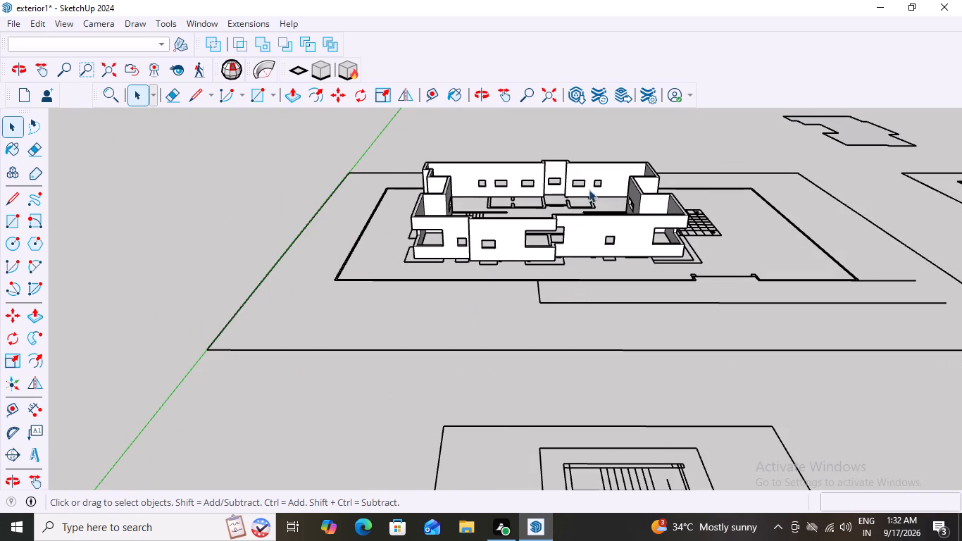
scroll(552, 239, down, 9)
scroll(596, 285, up, 8)
scroll(601, 272, down, 8)
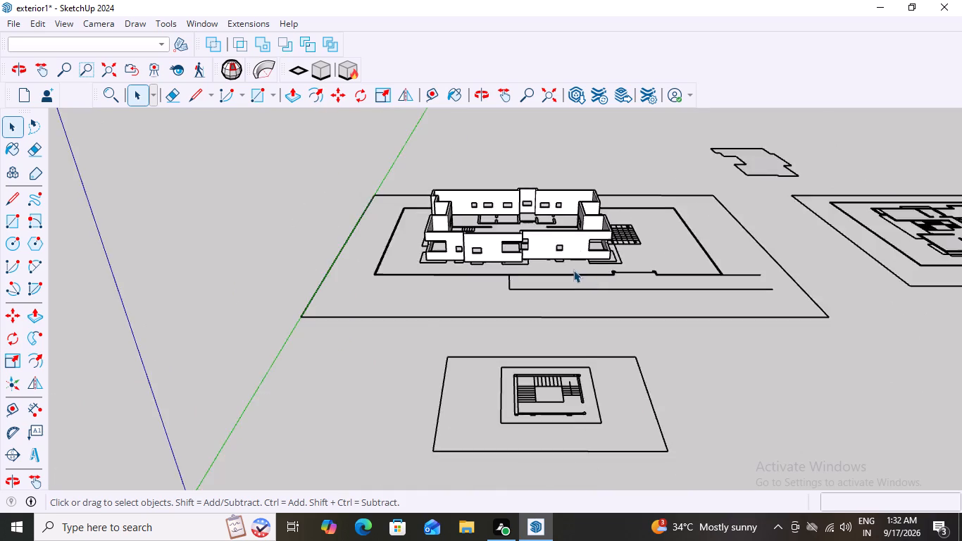
scroll(573, 270, down, 8)
scroll(827, 287, up, 10)
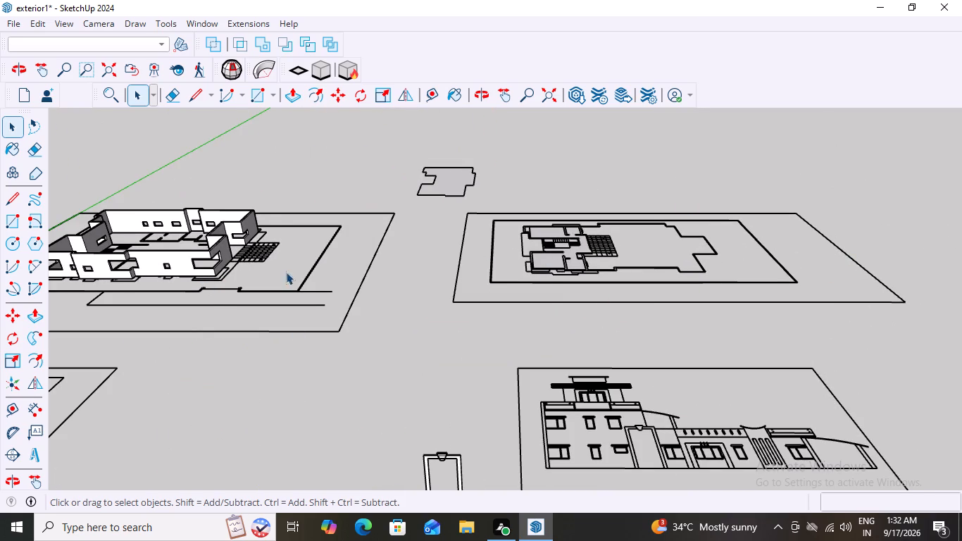
scroll(322, 251, down, 9)
scroll(287, 309, up, 8)
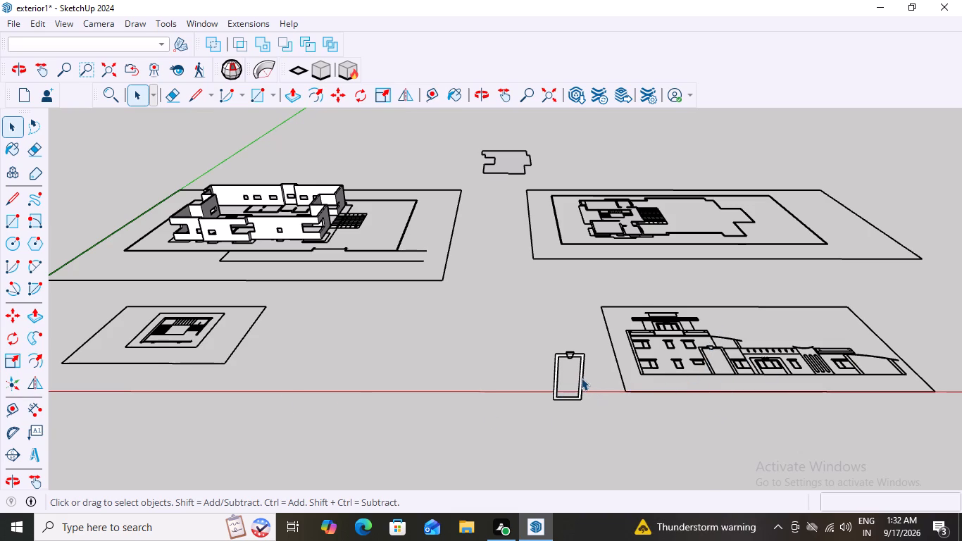
scroll(227, 229, up, 2)
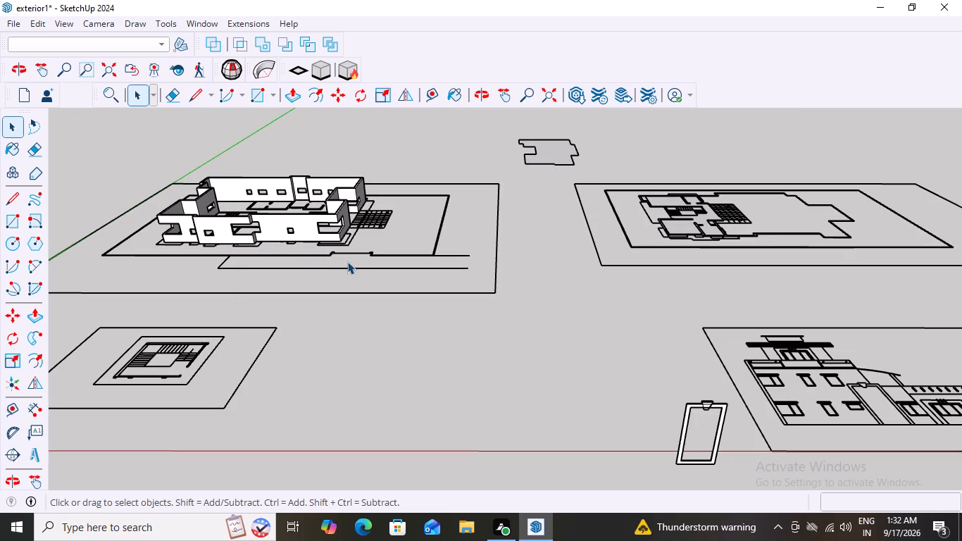
scroll(721, 325, down, 7)
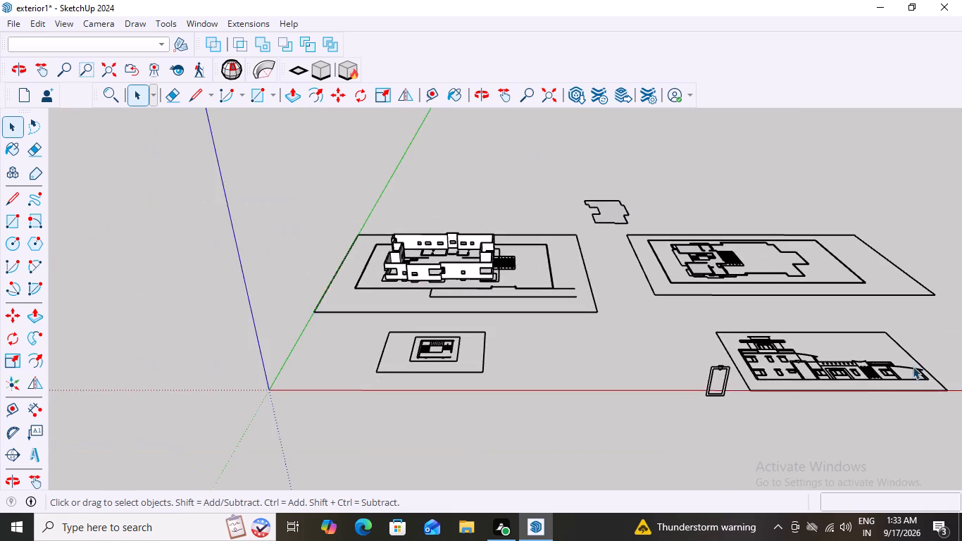
scroll(913, 366, up, 9)
scroll(694, 366, up, 11)
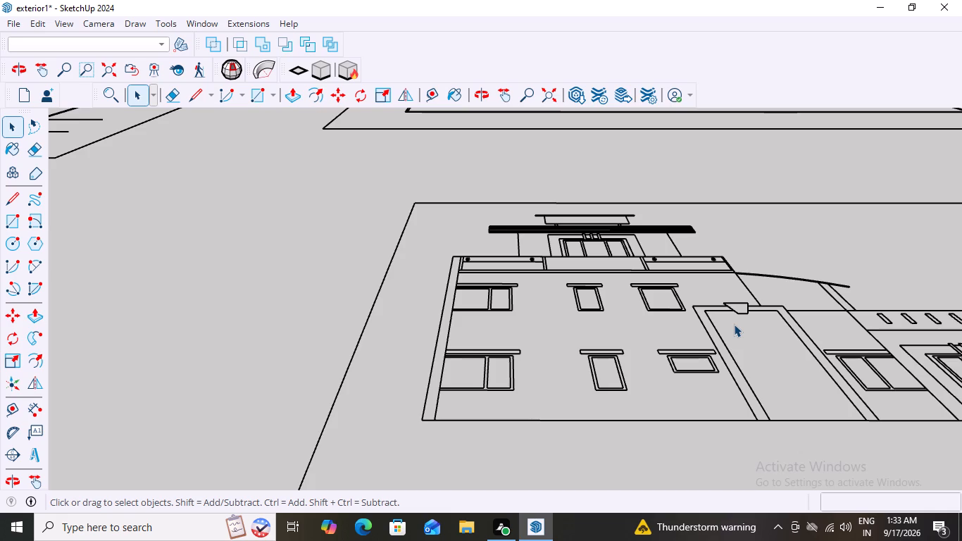
scroll(734, 324, down, 7)
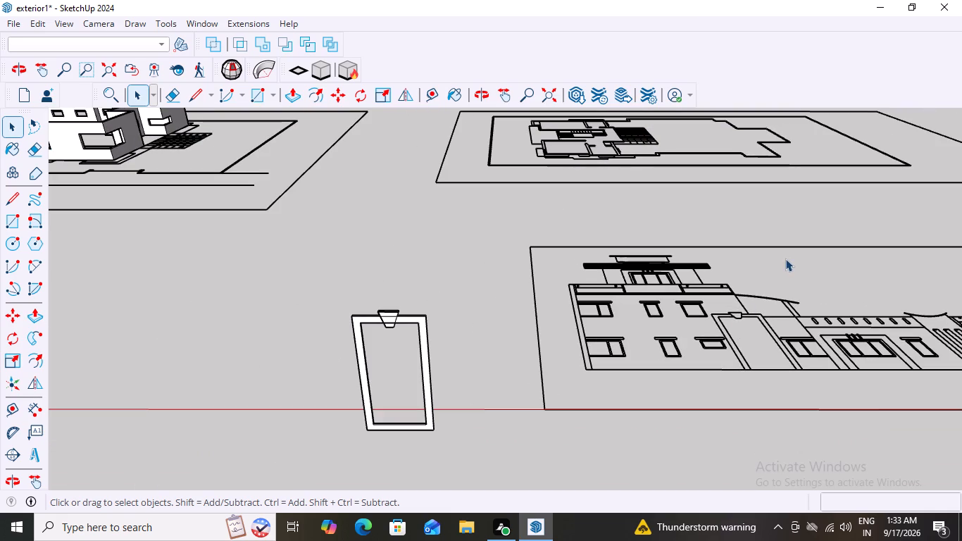
scroll(788, 314, down, 10)
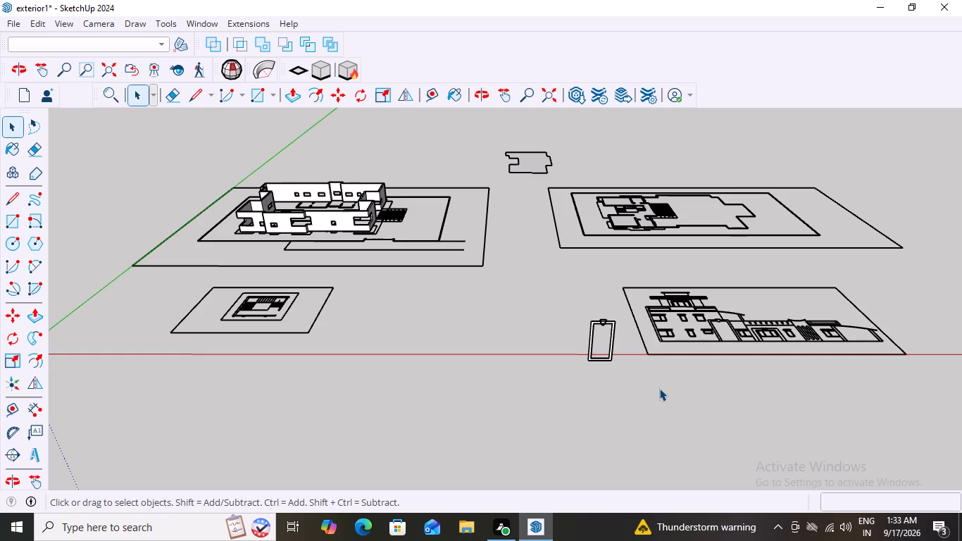
scroll(303, 170, down, 3)
scroll(248, 184, up, 4)
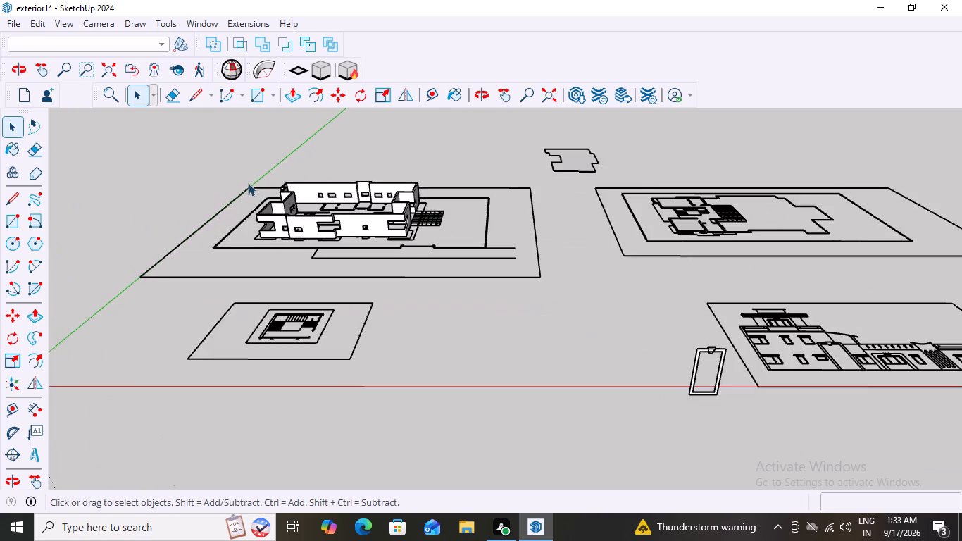
scroll(248, 183, up, 5)
scroll(279, 237, down, 17)
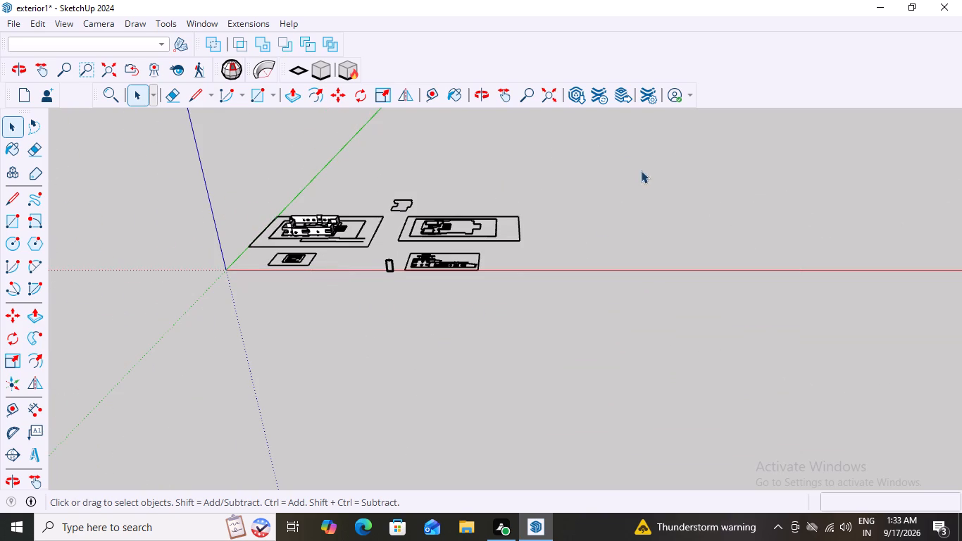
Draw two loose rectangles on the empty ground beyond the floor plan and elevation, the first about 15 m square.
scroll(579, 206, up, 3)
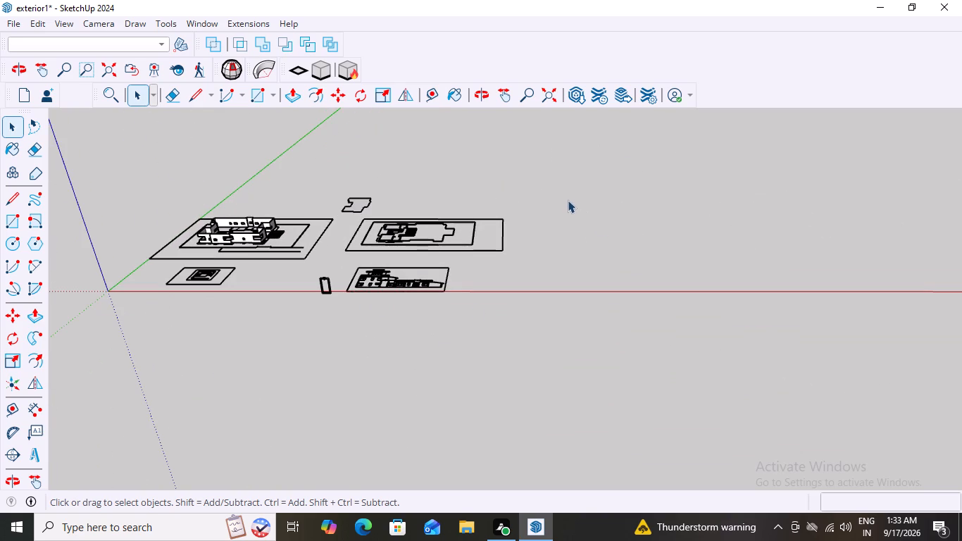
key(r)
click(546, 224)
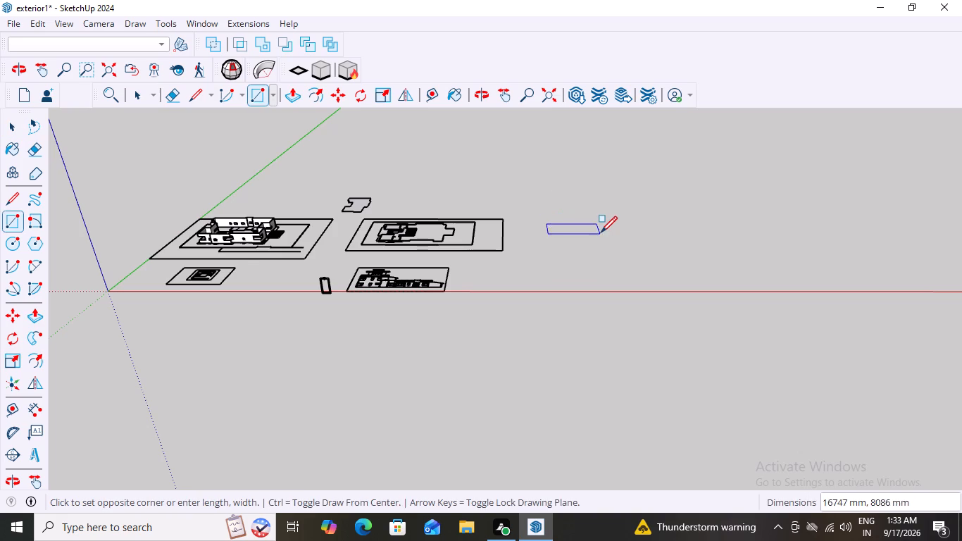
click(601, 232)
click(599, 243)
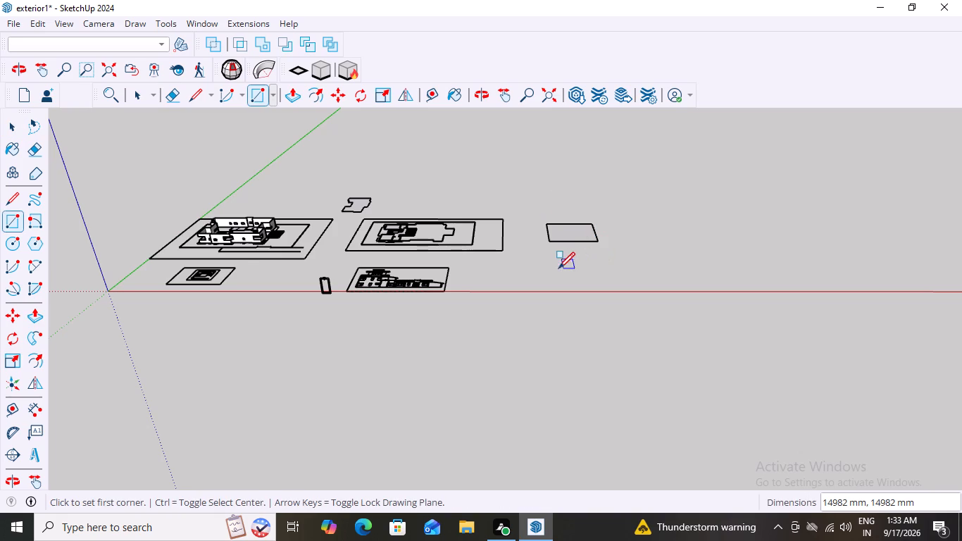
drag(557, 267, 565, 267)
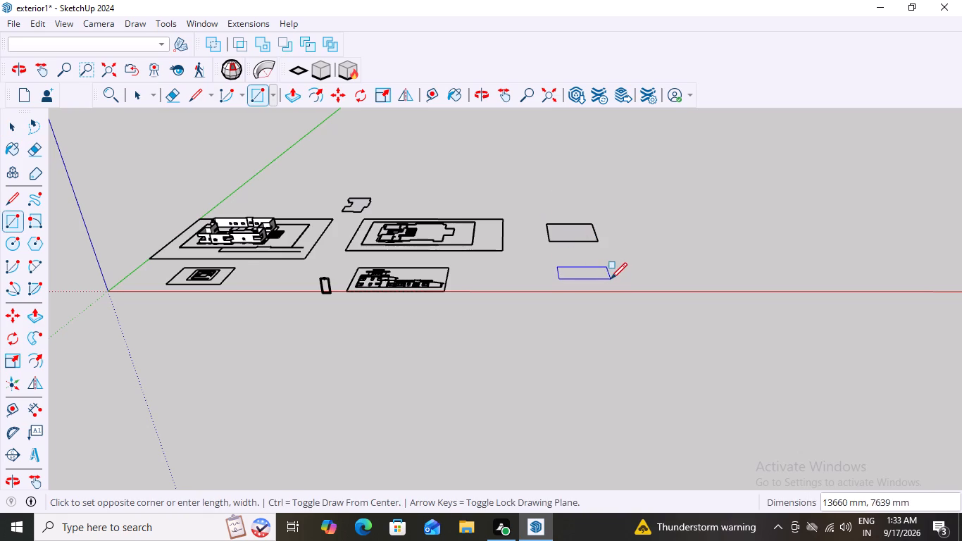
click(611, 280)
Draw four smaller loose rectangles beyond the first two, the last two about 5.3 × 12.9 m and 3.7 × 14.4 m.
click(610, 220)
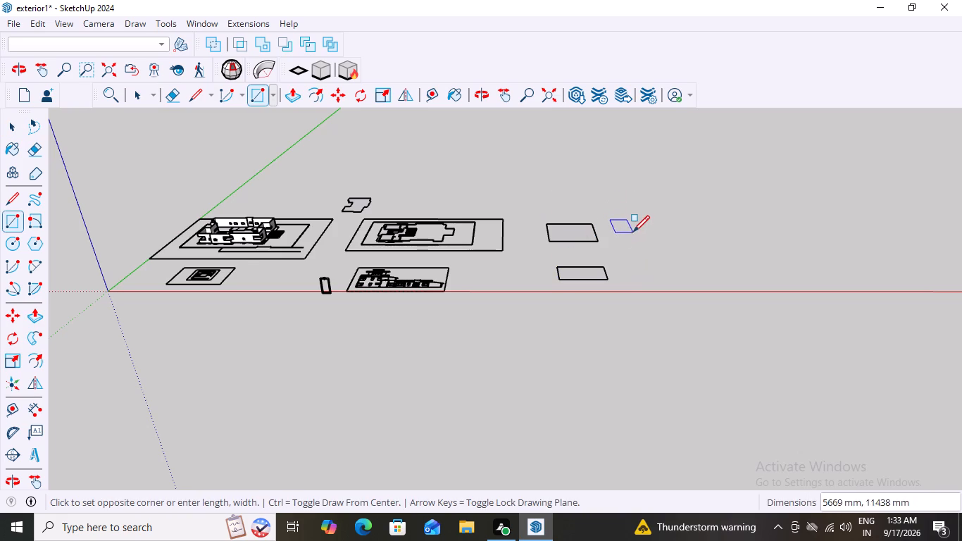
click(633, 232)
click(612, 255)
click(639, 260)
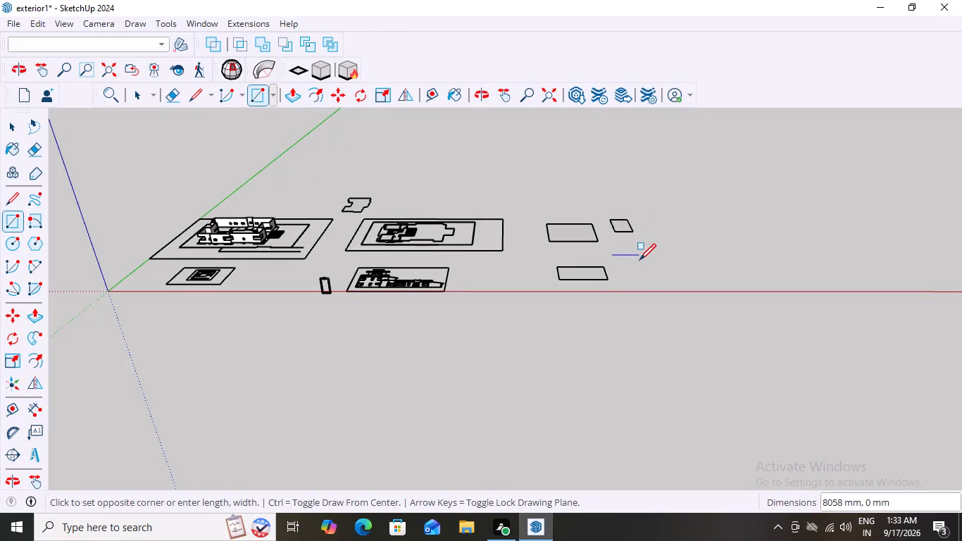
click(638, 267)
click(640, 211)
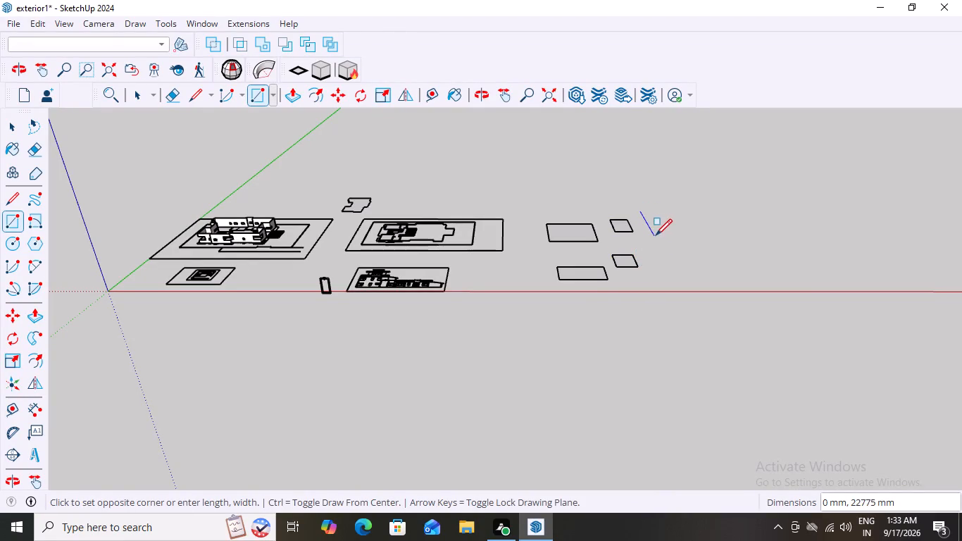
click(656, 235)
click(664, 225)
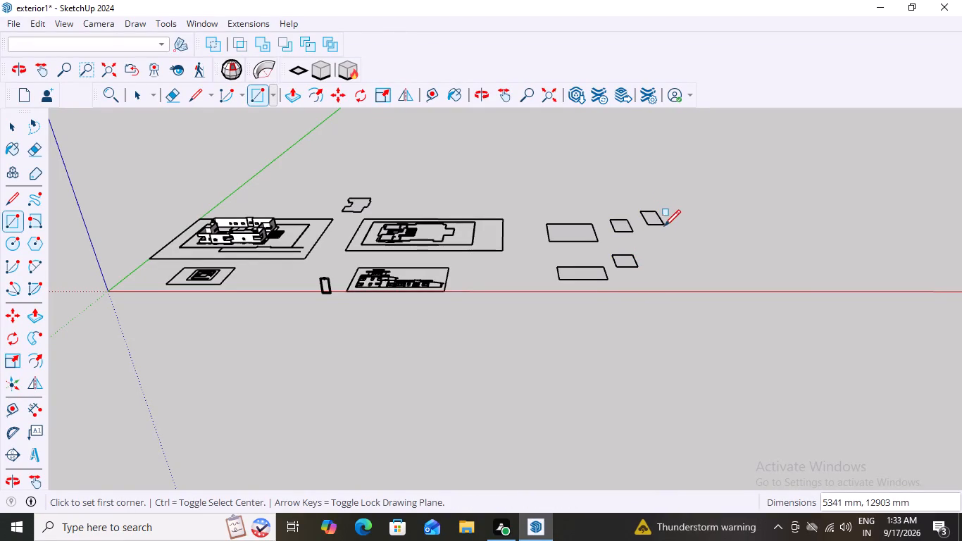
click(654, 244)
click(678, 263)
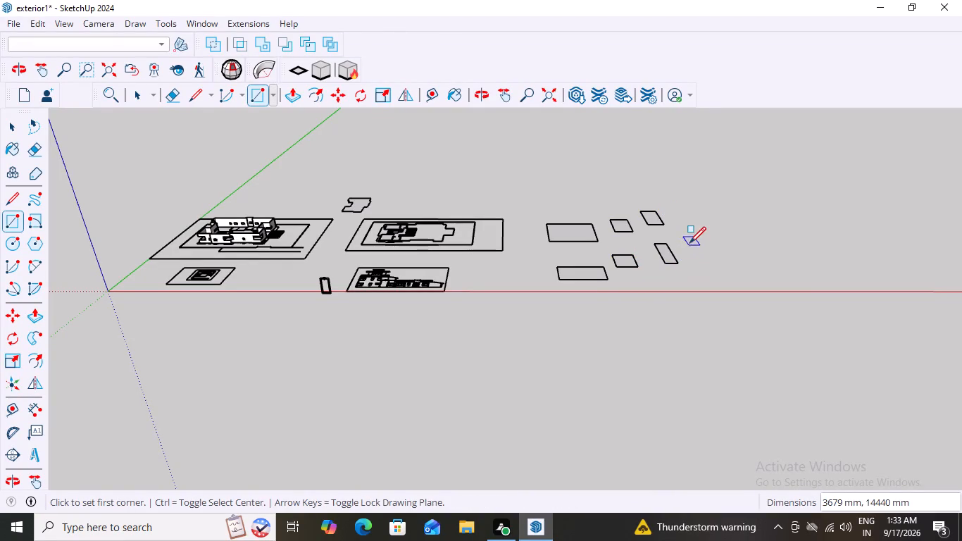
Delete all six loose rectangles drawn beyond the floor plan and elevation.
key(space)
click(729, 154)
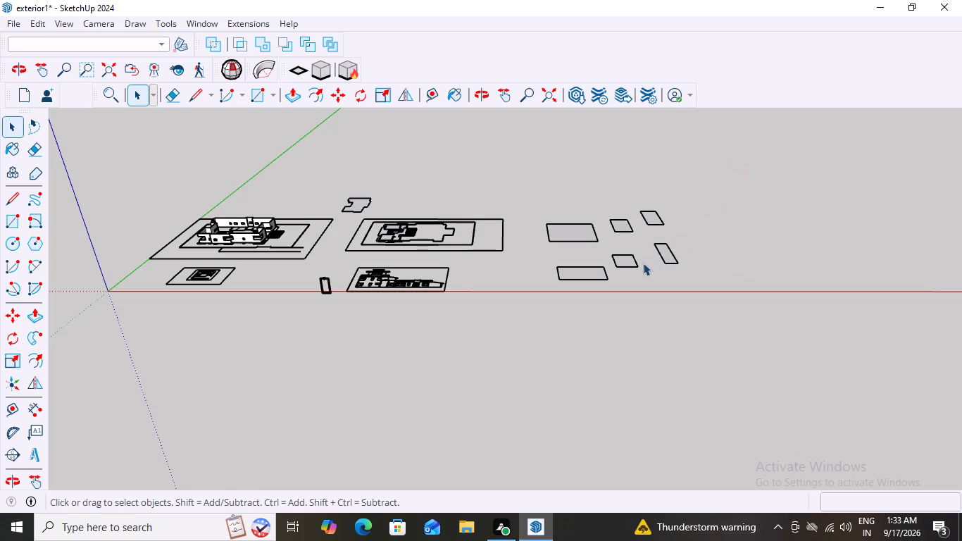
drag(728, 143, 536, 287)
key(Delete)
Examine the building model's front walls and window openings together with the surrounding plans and elevation drawing.
scroll(647, 230, down, 3)
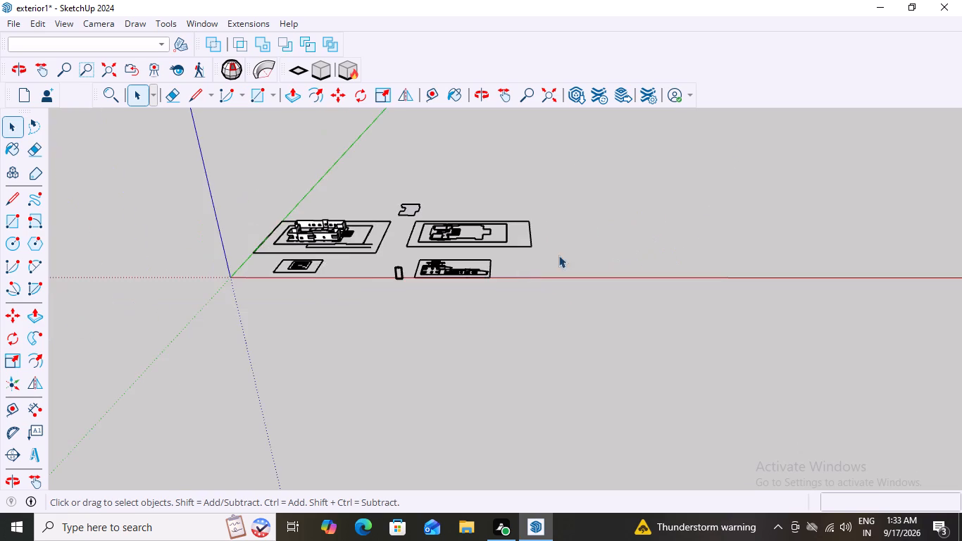
scroll(358, 216, up, 7)
scroll(474, 251, up, 2)
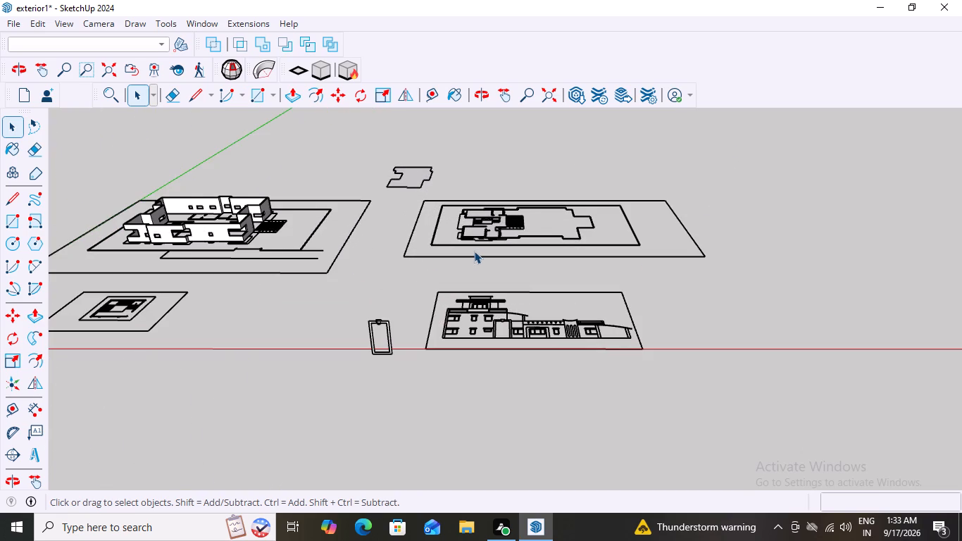
scroll(474, 251, down, 8)
scroll(313, 233, up, 3)
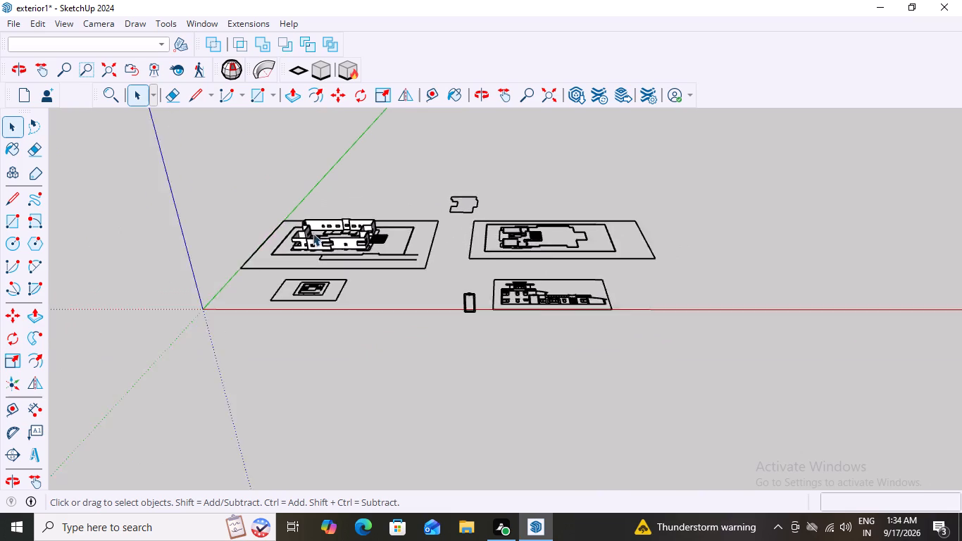
scroll(313, 233, up, 8)
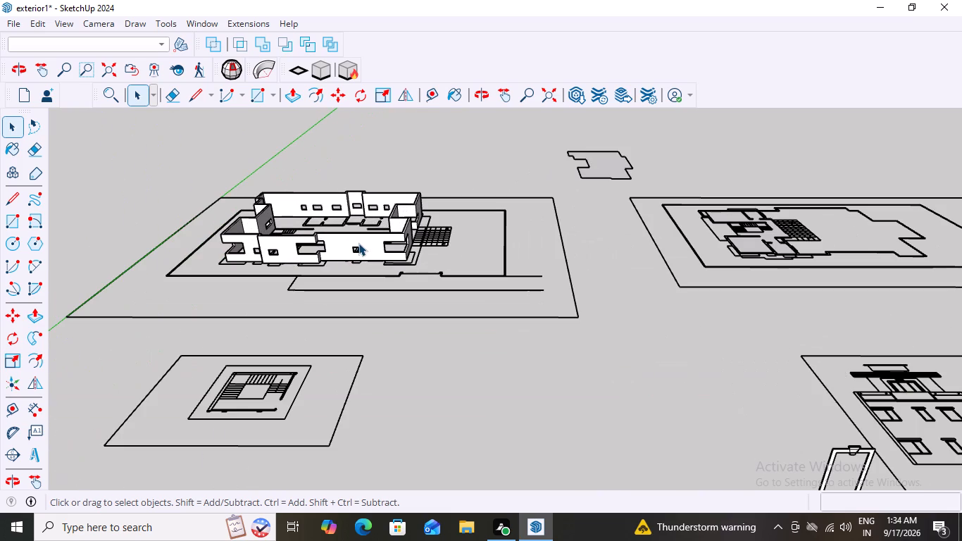
scroll(321, 173, up, 4)
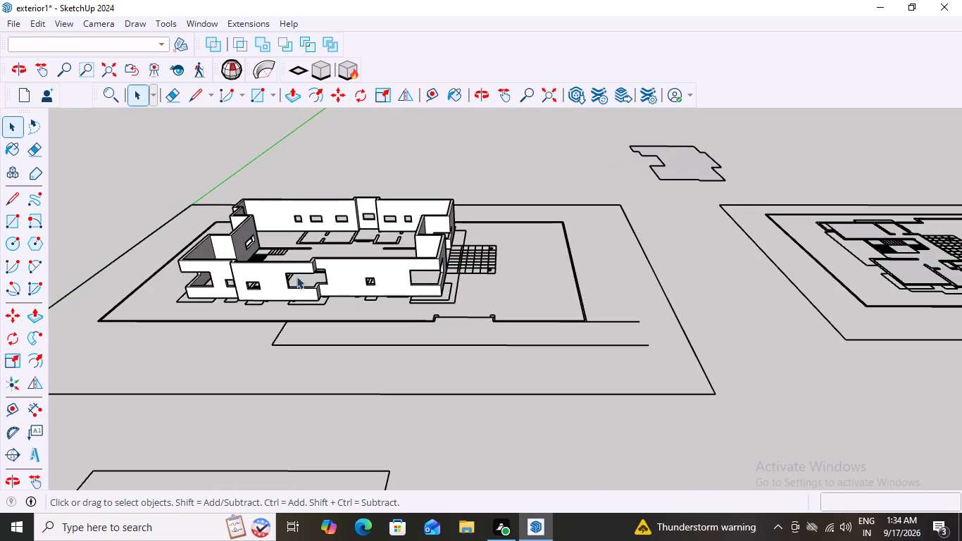
middle_drag(268, 259, 278, 223)
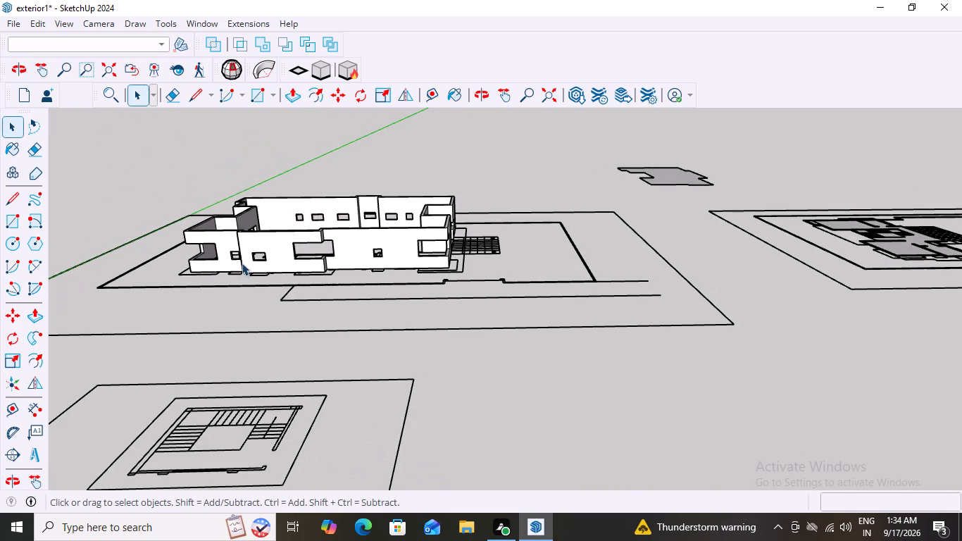
scroll(250, 251, up, 5)
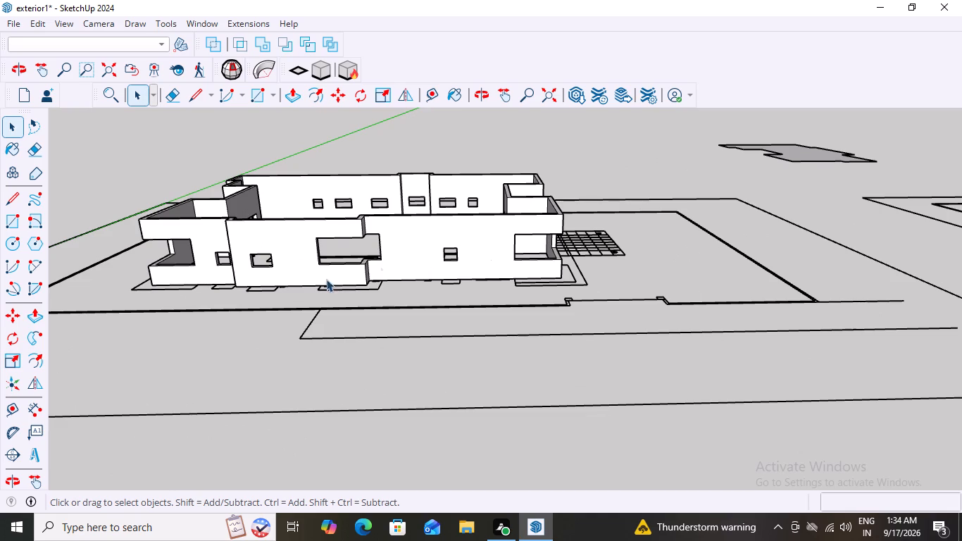
scroll(289, 216, down, 5)
scroll(289, 216, up, 3)
scroll(289, 216, down, 4)
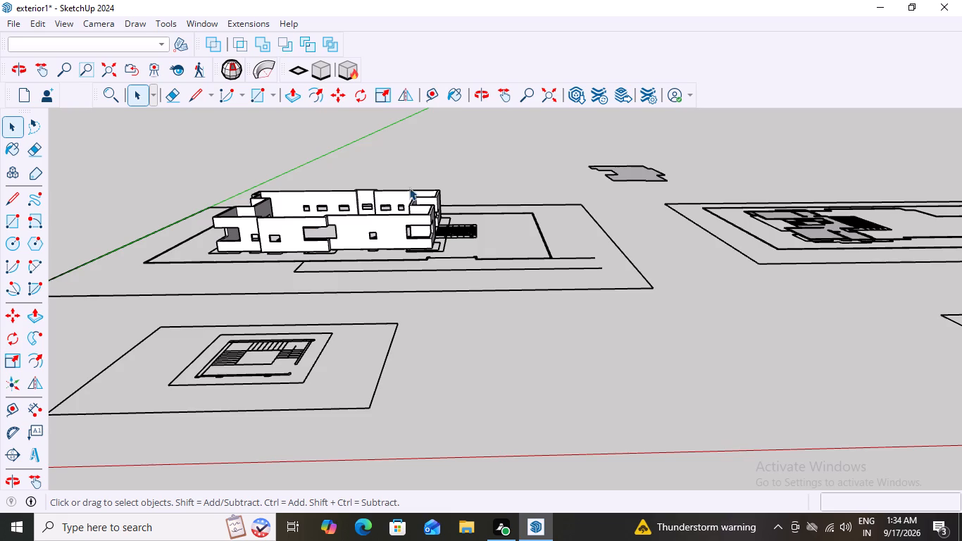
scroll(426, 239, down, 5)
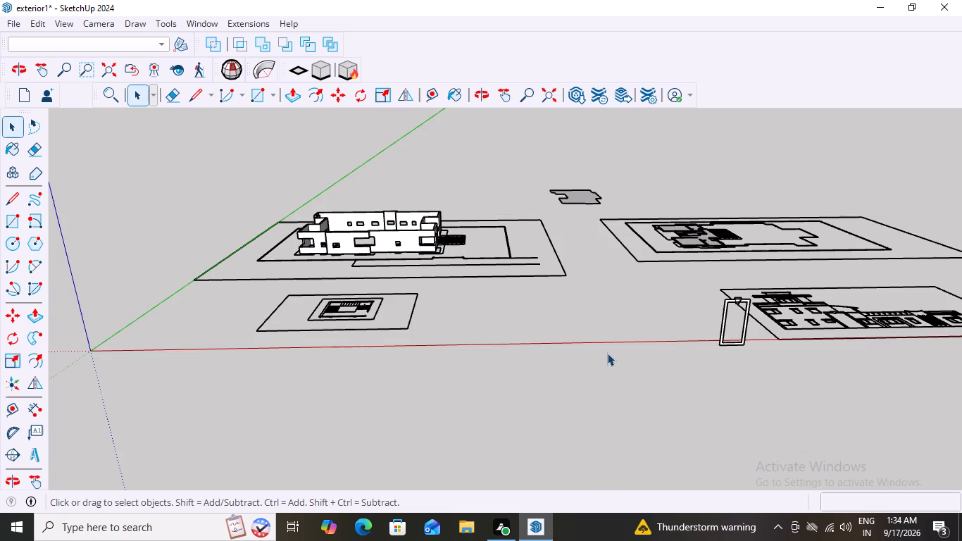
Draw four circles in a row between the staircase plan and the elevation, radii about 2750, 2165, 1688 and 3217 mm.
key(c)
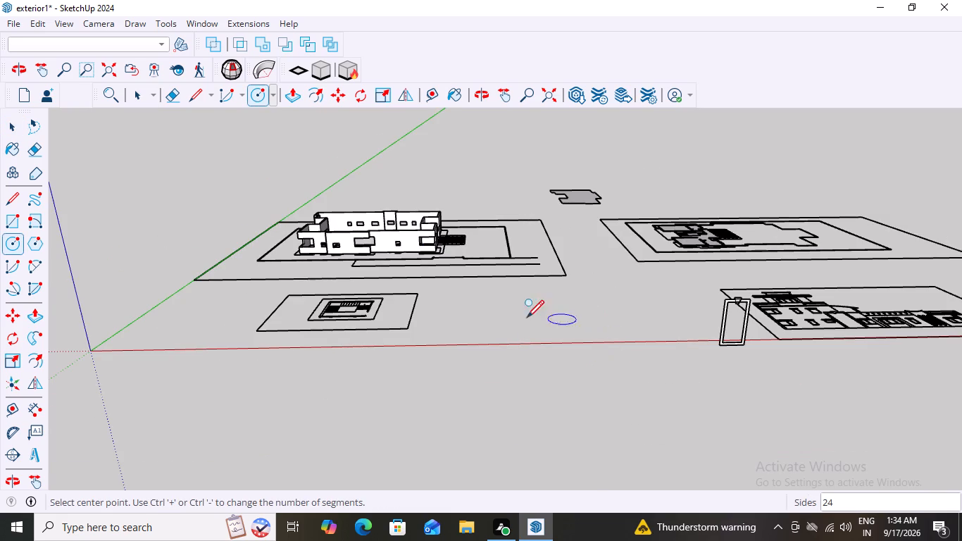
click(490, 305)
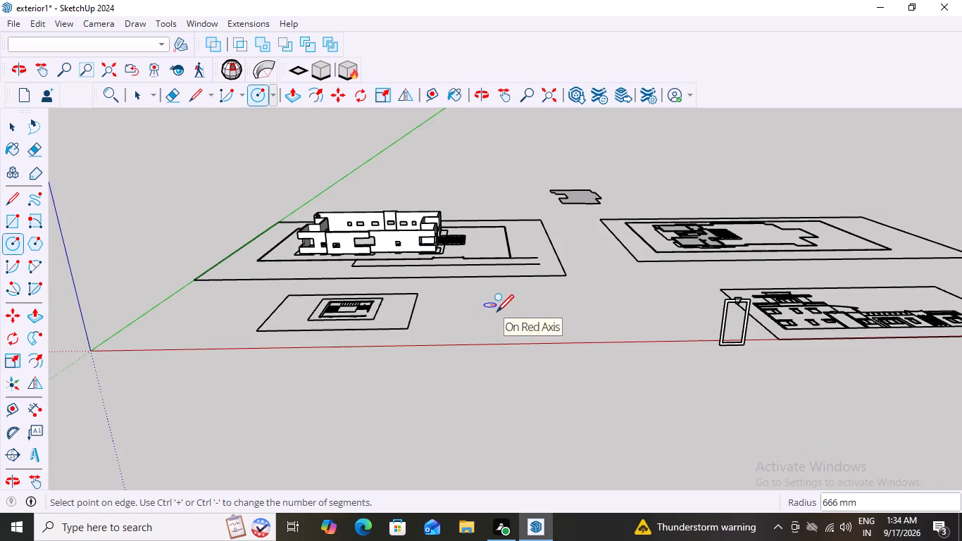
click(500, 313)
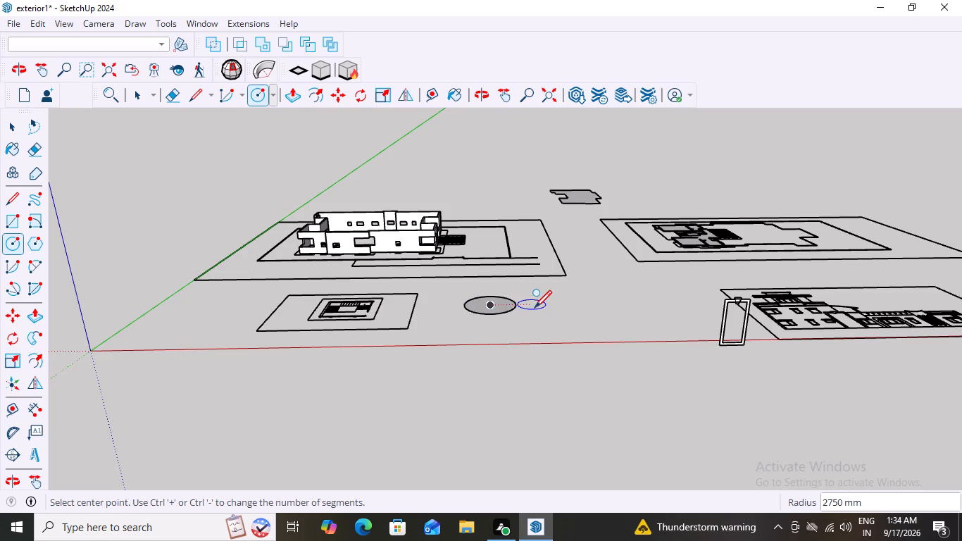
click(535, 301)
click(555, 313)
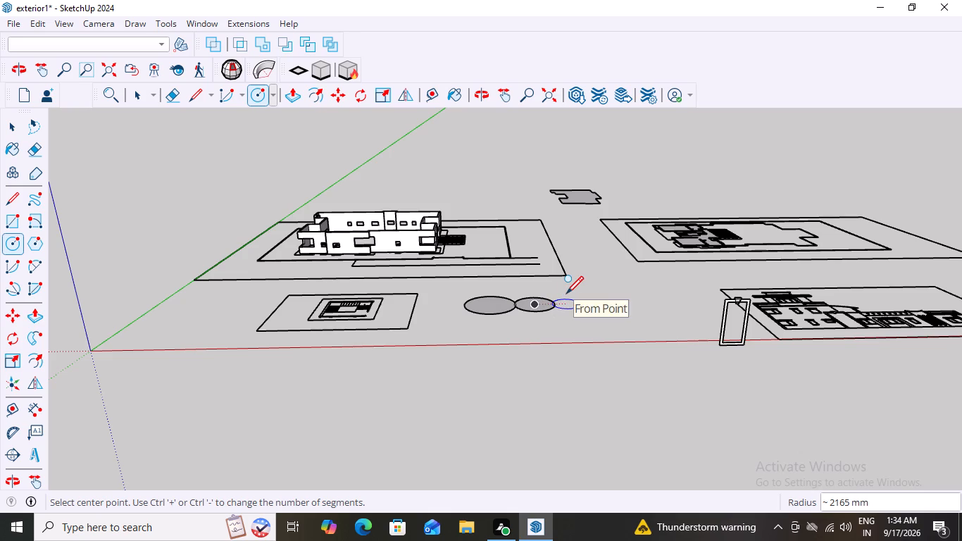
click(570, 299)
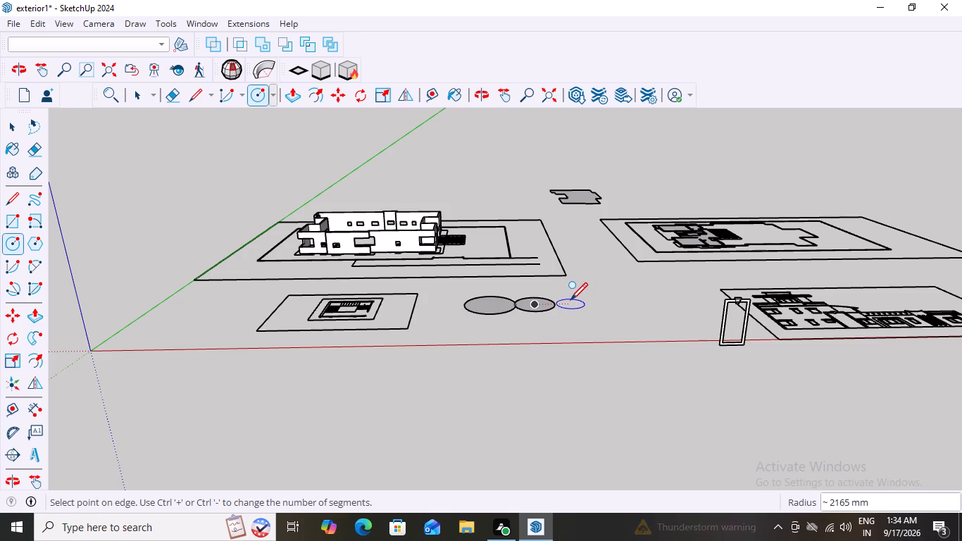
click(557, 302)
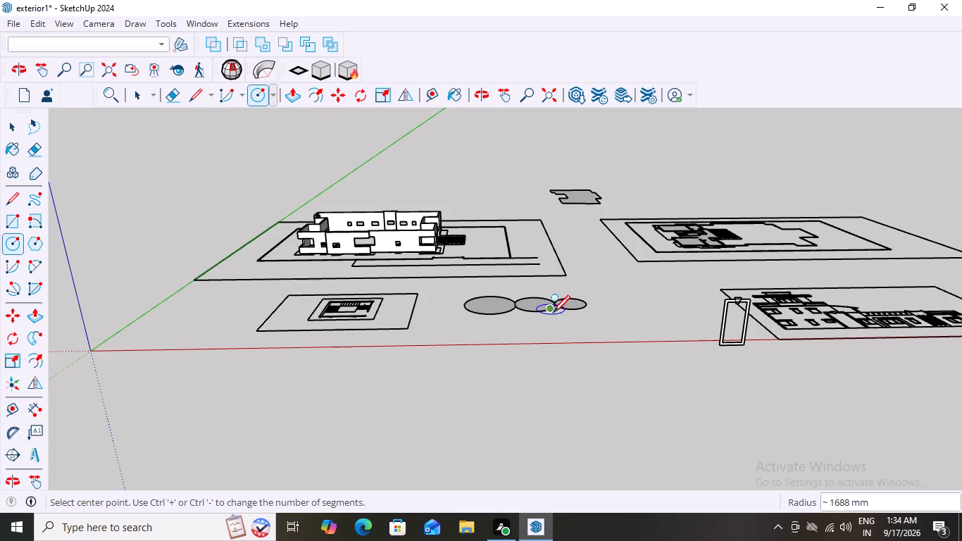
click(558, 309)
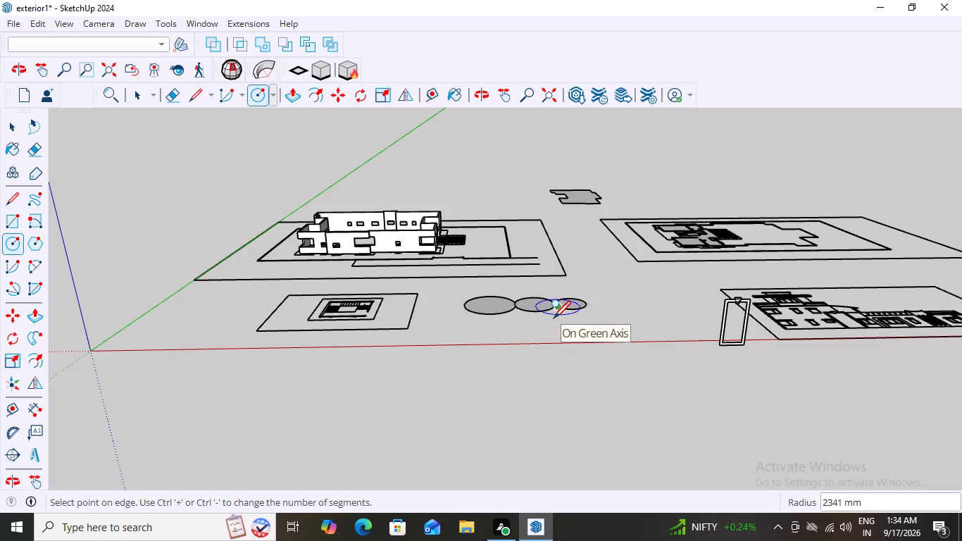
click(556, 320)
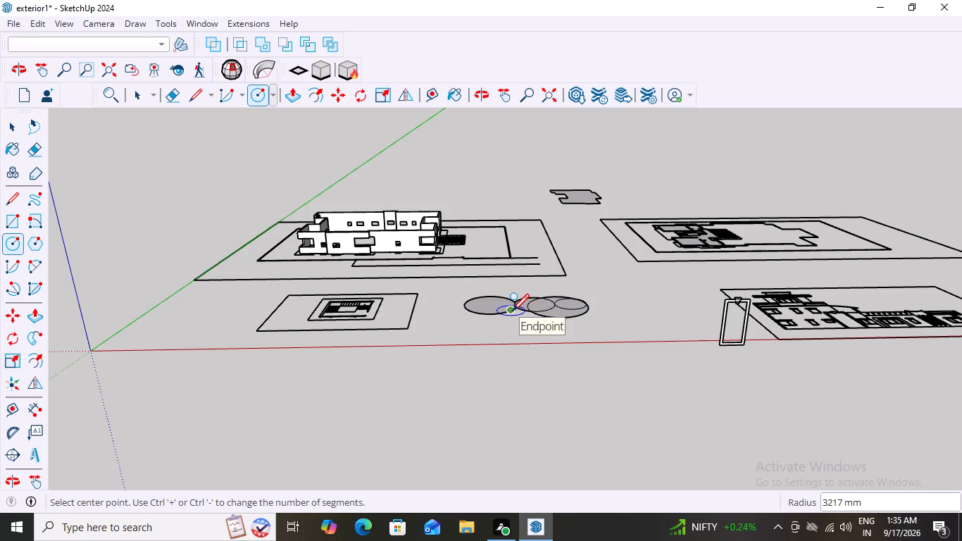
Add four more circles overlapping the row on its red-axis side, with radii of about 3115, 3122, 1185 and 940 mm.
click(512, 310)
click(525, 319)
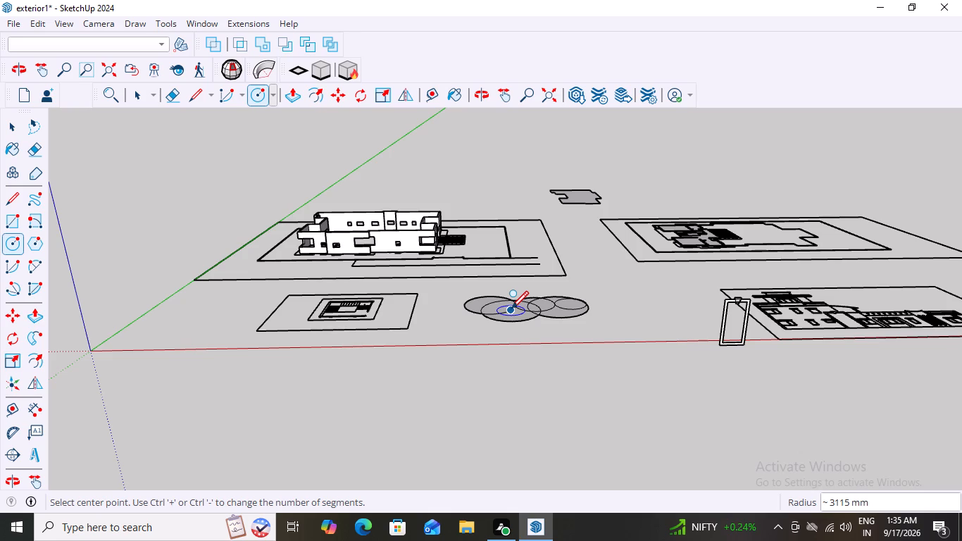
scroll(563, 319, up, 3)
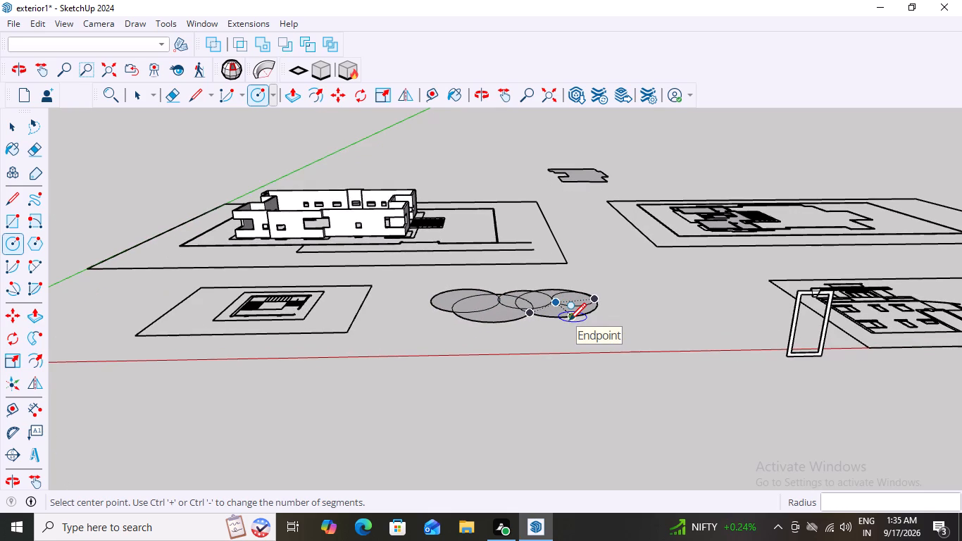
click(503, 323)
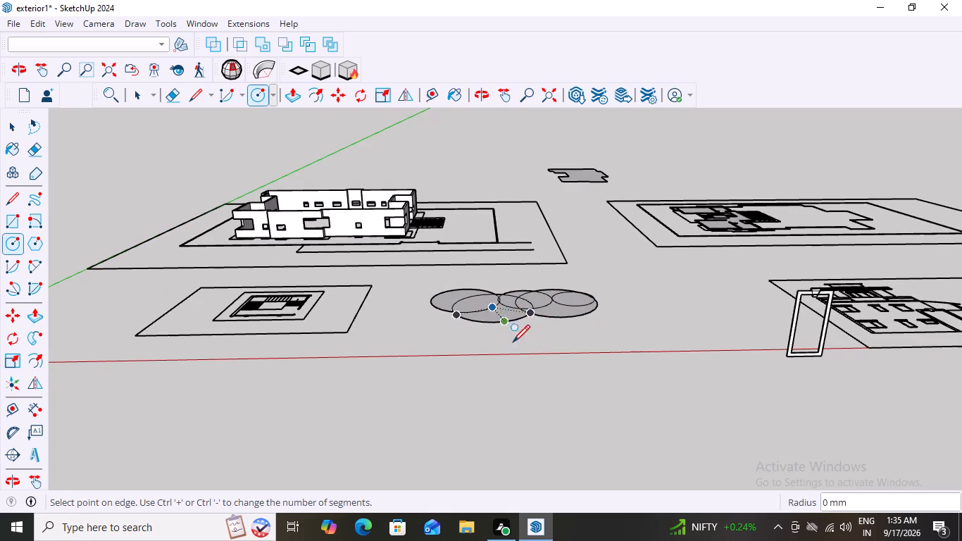
click(511, 338)
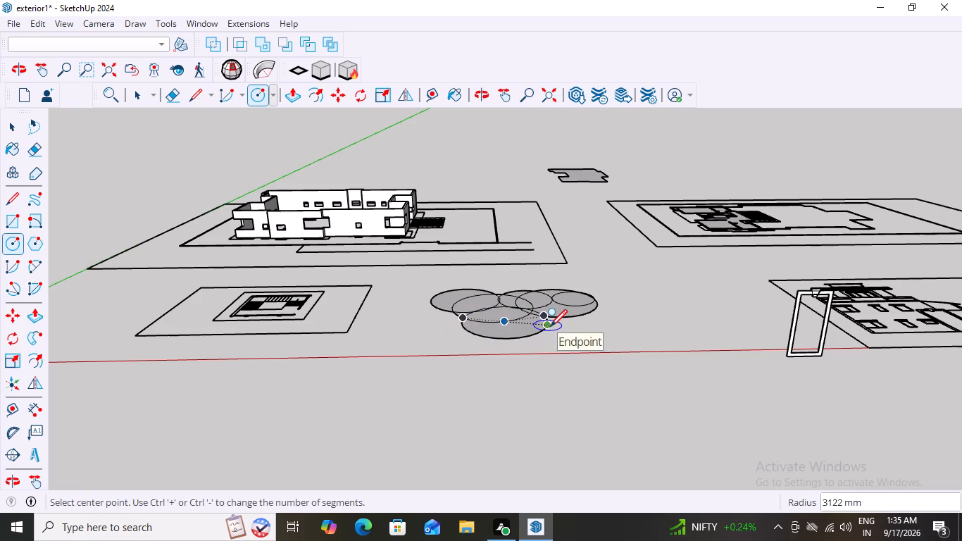
click(550, 325)
click(563, 331)
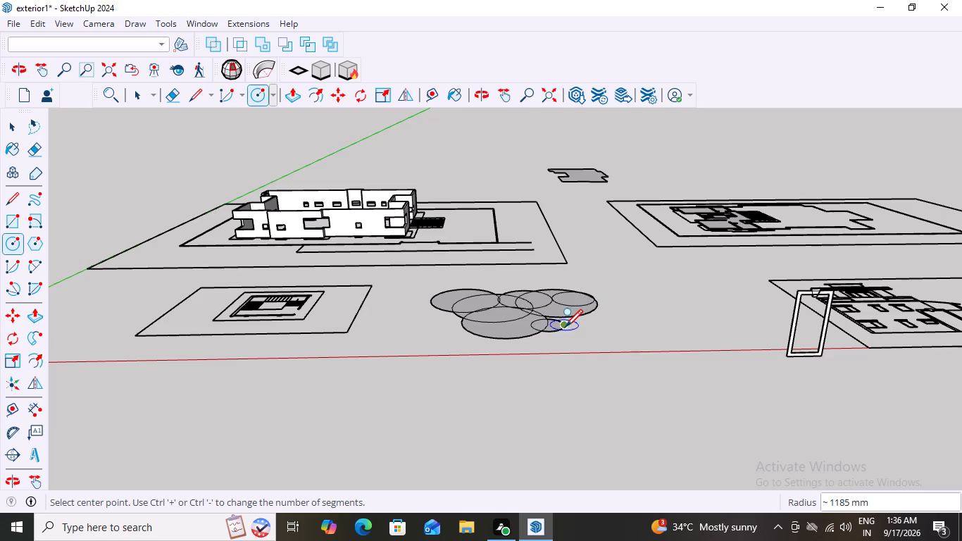
click(564, 326)
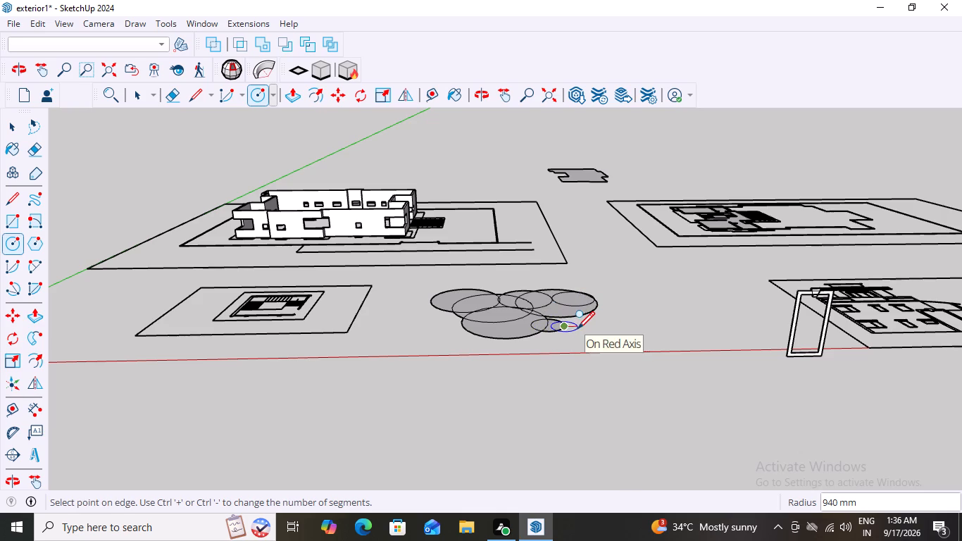
click(577, 328)
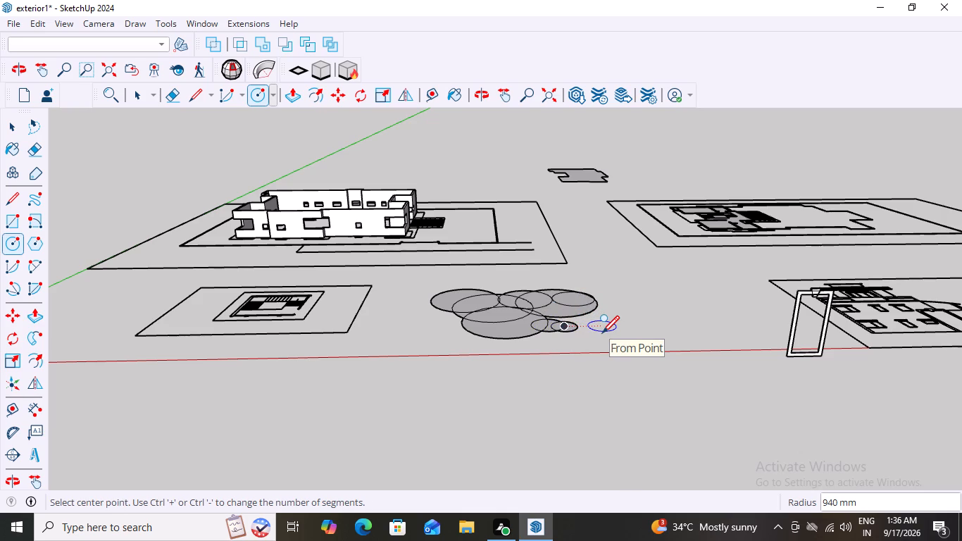
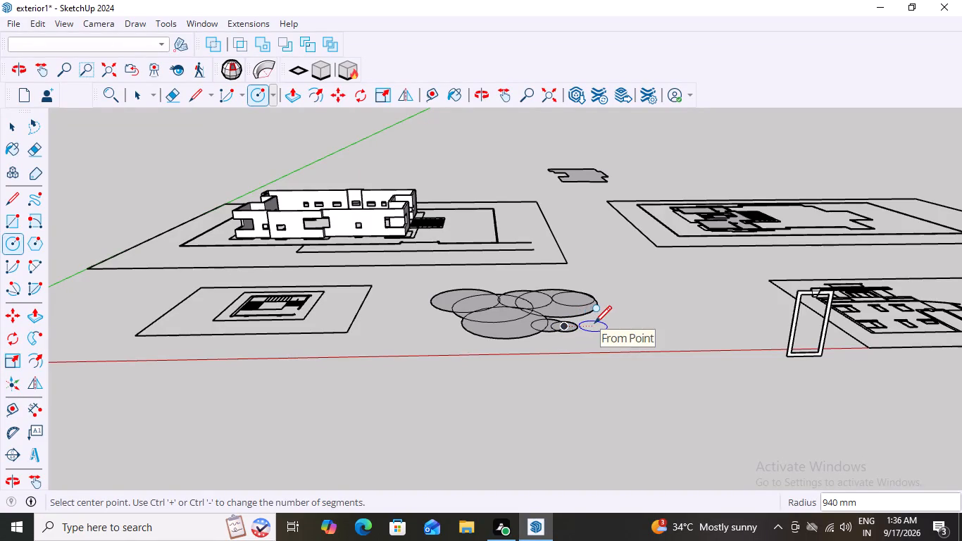
Draw six smaller circles beside the overlapping cluster, toward the elevation, with radii about 798, 900, 917, 1496, 1305 and 1259 mm.
click(599, 325)
click(611, 329)
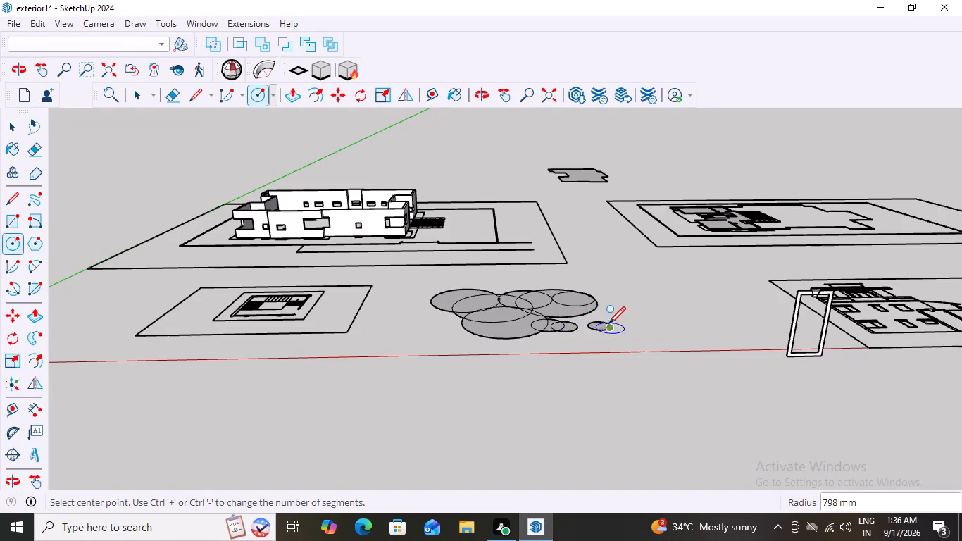
click(623, 311)
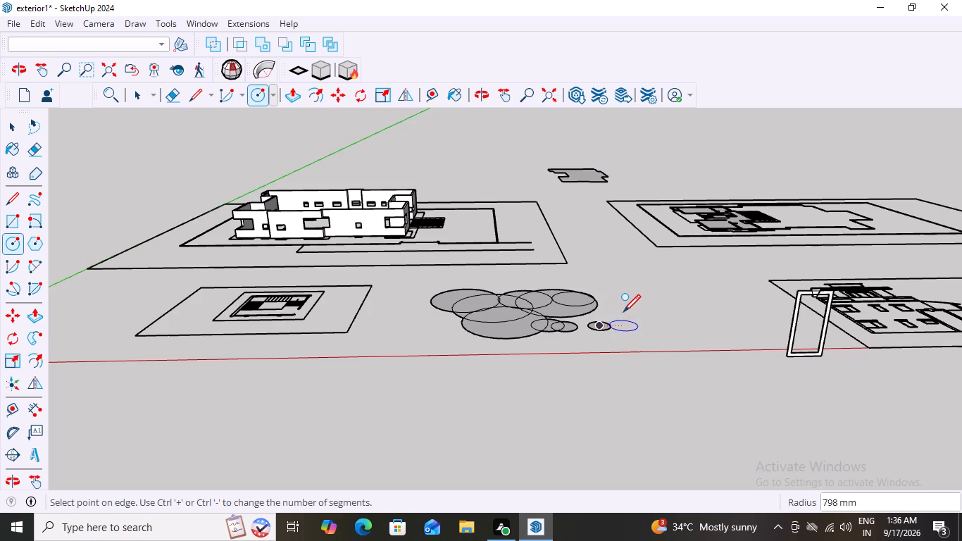
click(636, 318)
click(633, 297)
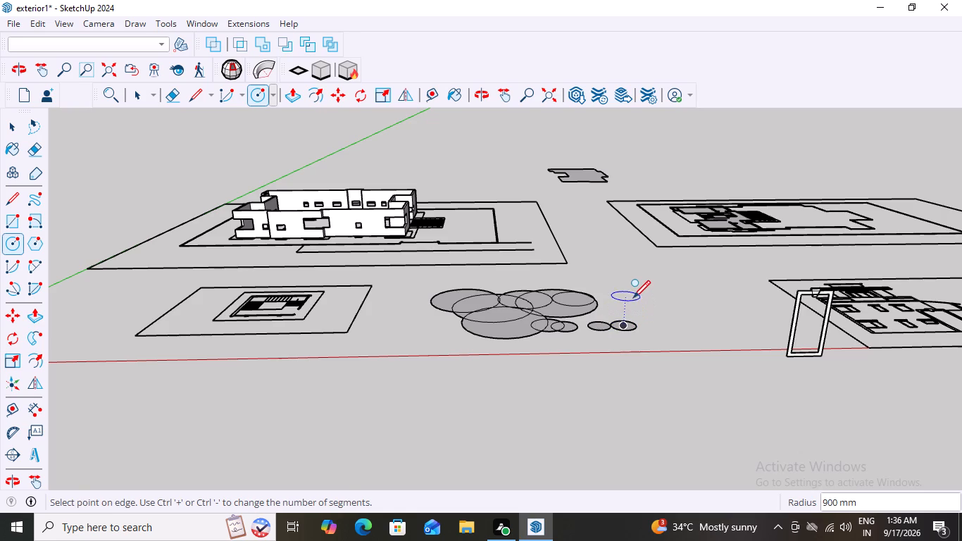
click(639, 304)
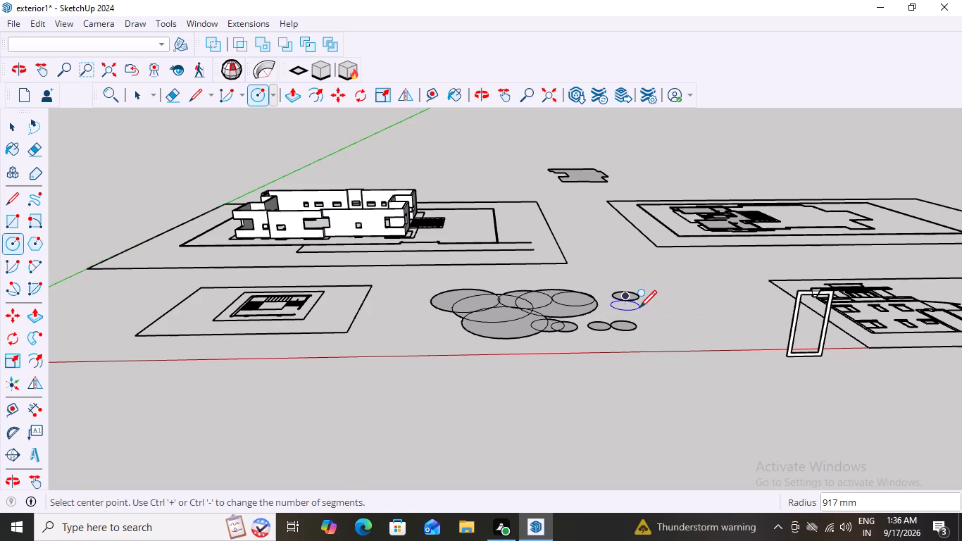
click(642, 311)
click(646, 315)
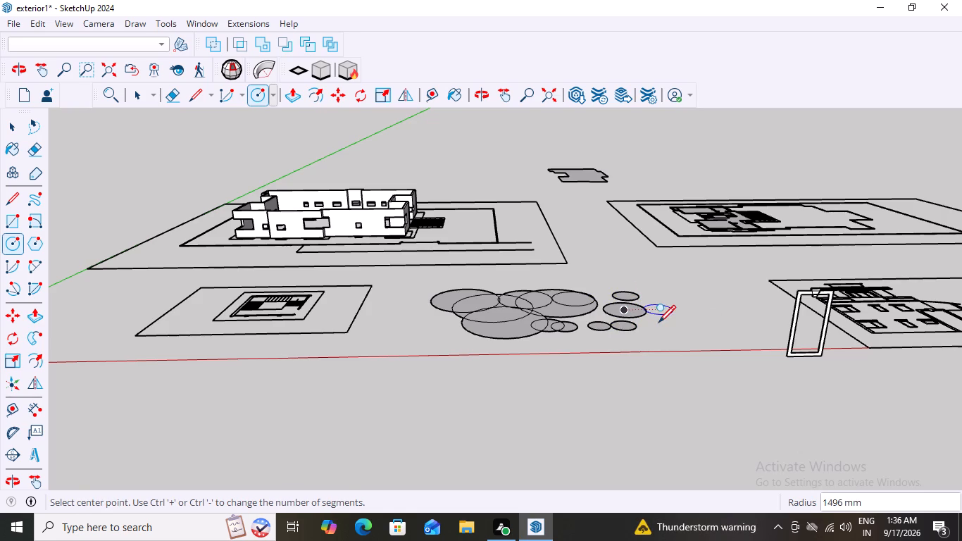
click(656, 326)
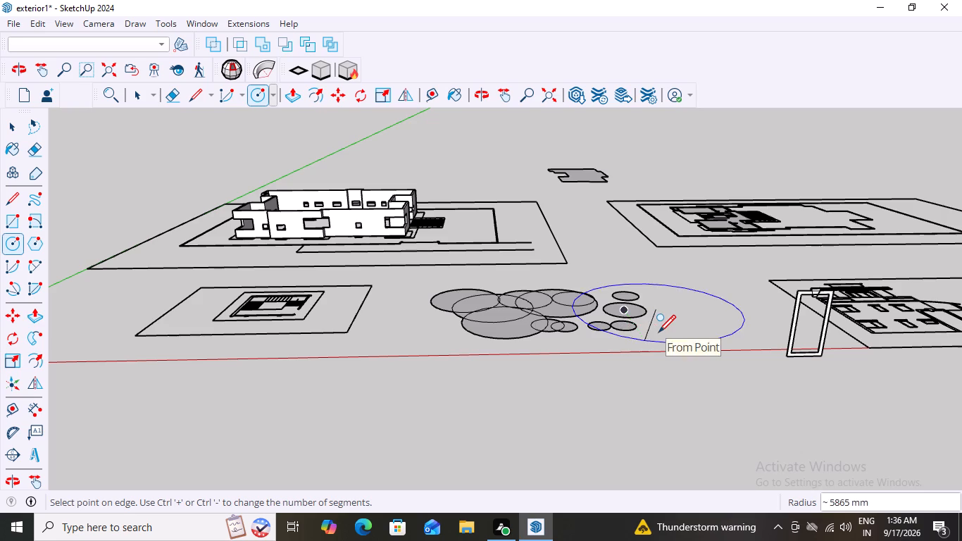
click(657, 319)
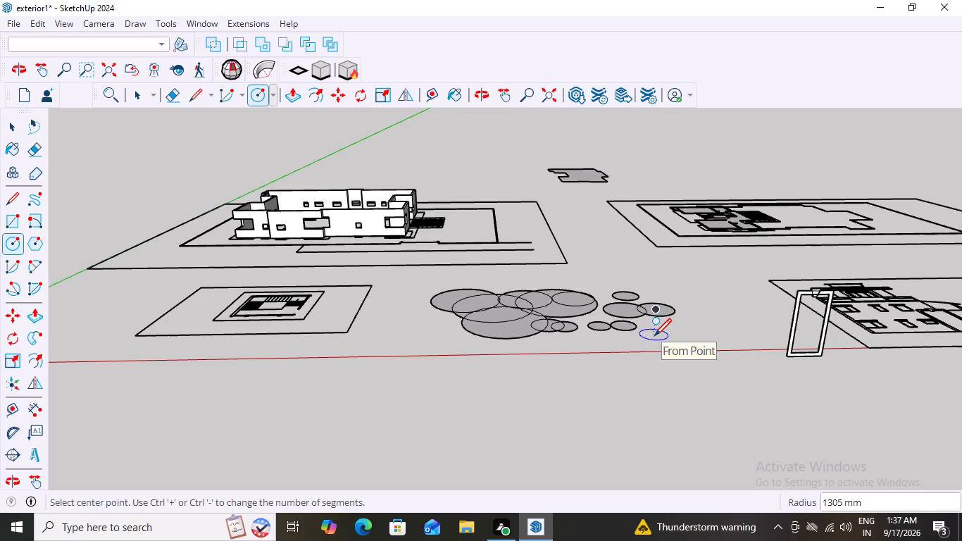
click(654, 335)
click(671, 336)
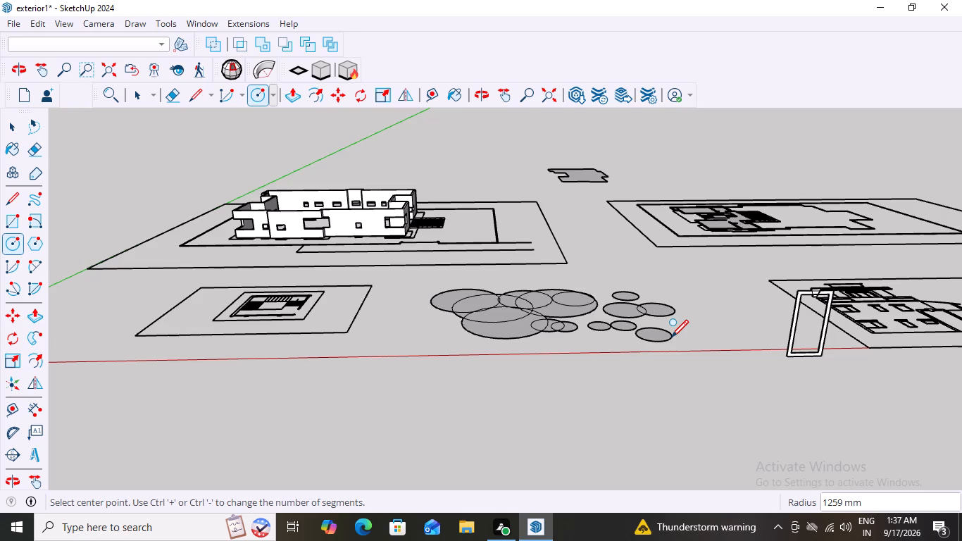
key(space)
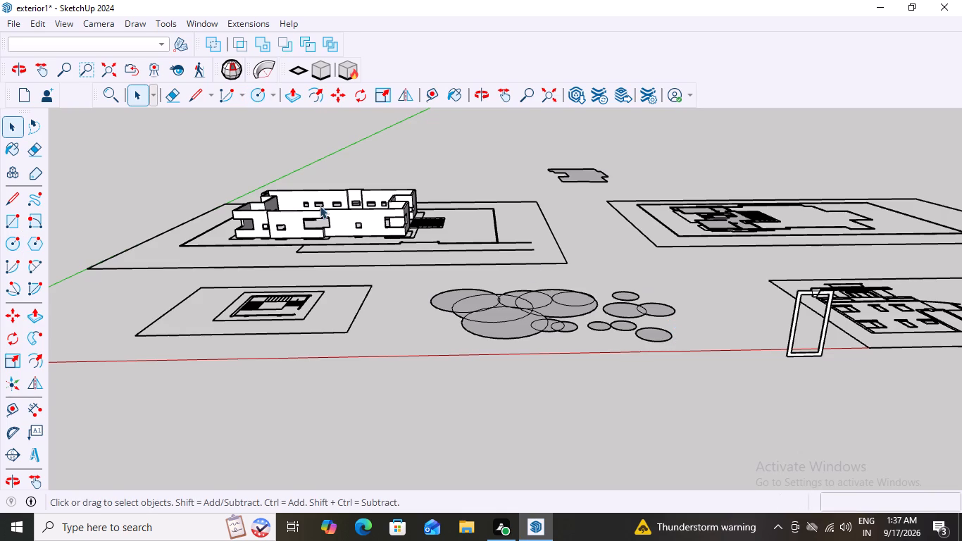
Examine the building model's front walls, window openings and side grid area together with the surrounding site lines.
scroll(320, 206, up, 3)
scroll(168, 229, up, 5)
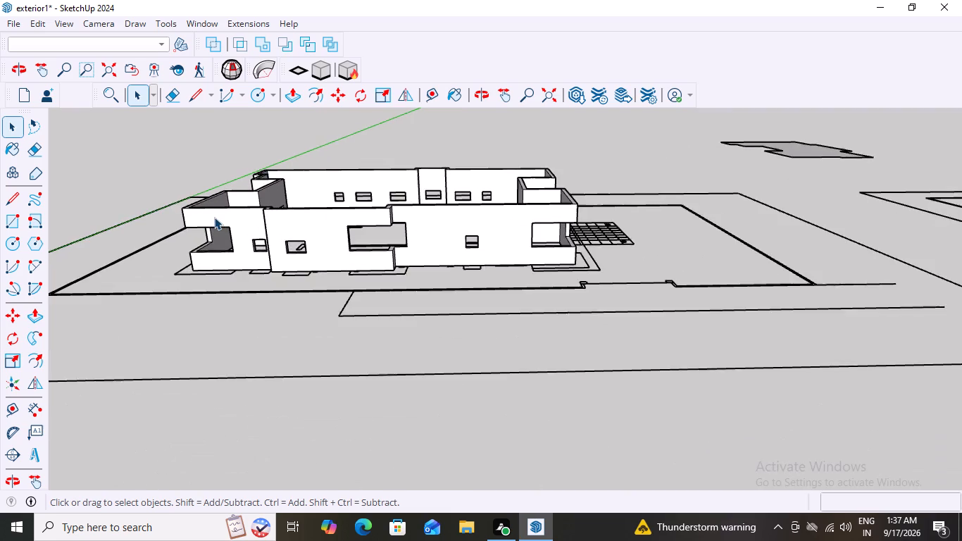
scroll(222, 218, up, 4)
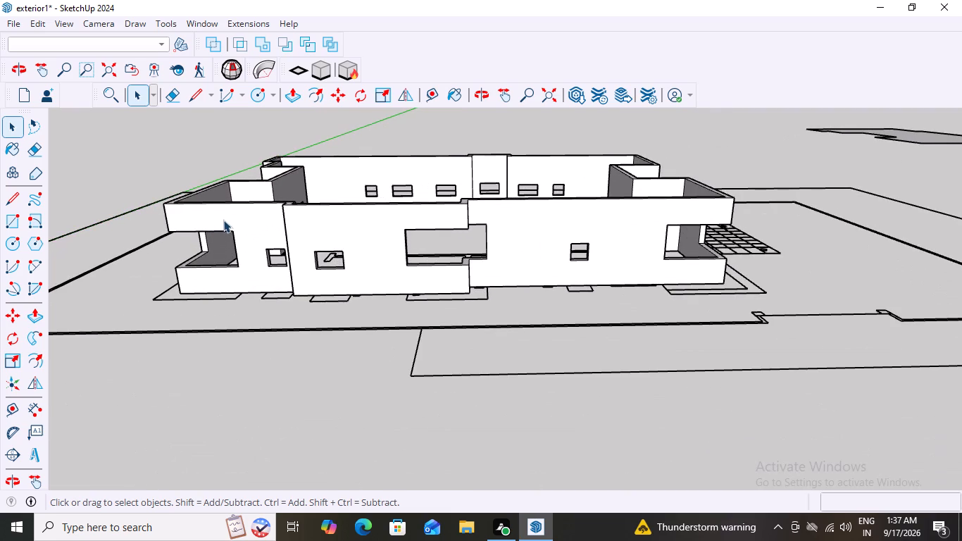
scroll(183, 294, up, 3)
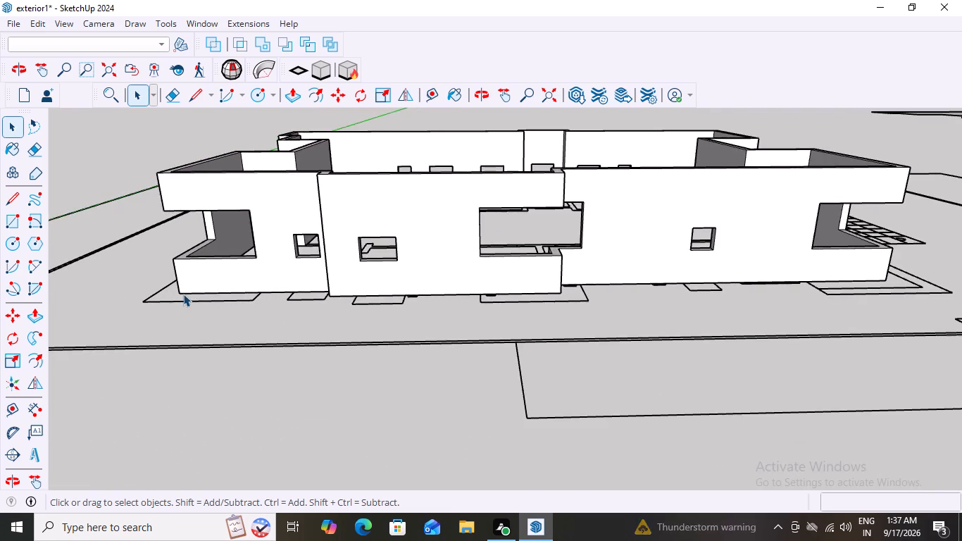
scroll(183, 294, down, 14)
scroll(282, 269, down, 4)
scroll(348, 270, up, 1)
scroll(348, 270, down, 3)
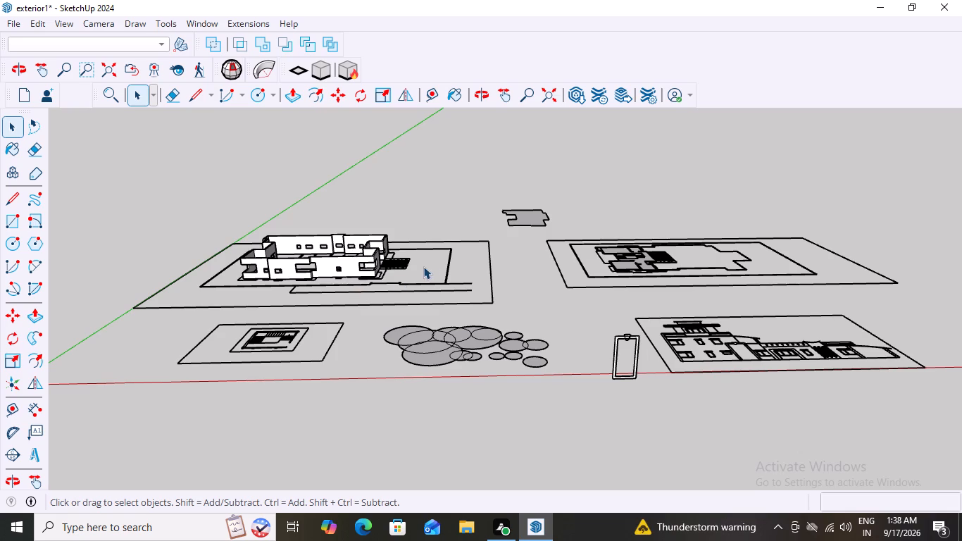
scroll(382, 280, up, 17)
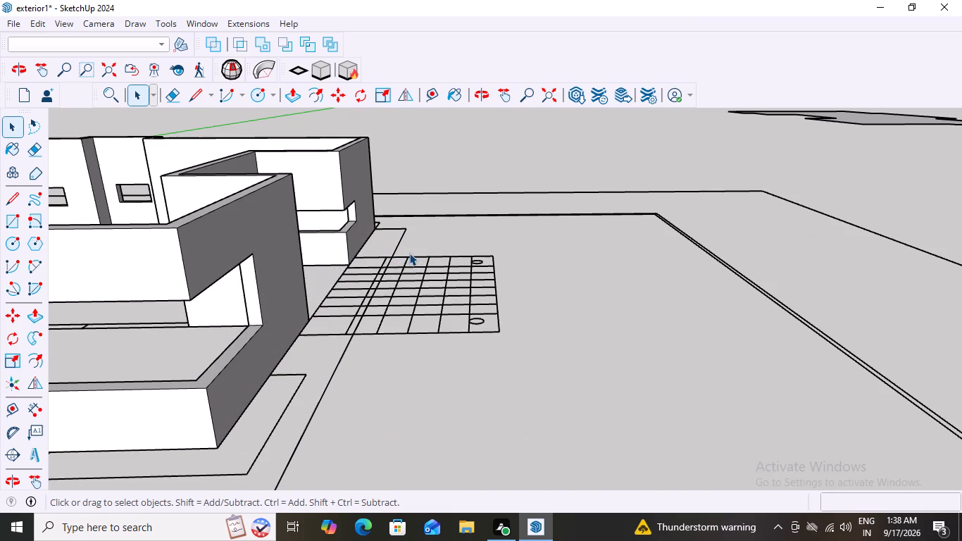
scroll(409, 253, down, 12)
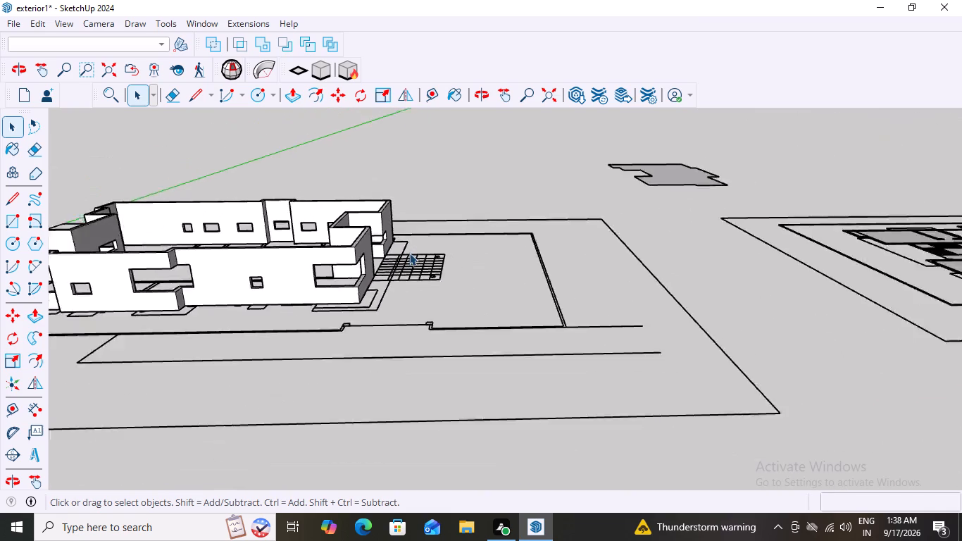
scroll(409, 254, down, 4)
scroll(387, 290, up, 7)
scroll(385, 278, down, 2)
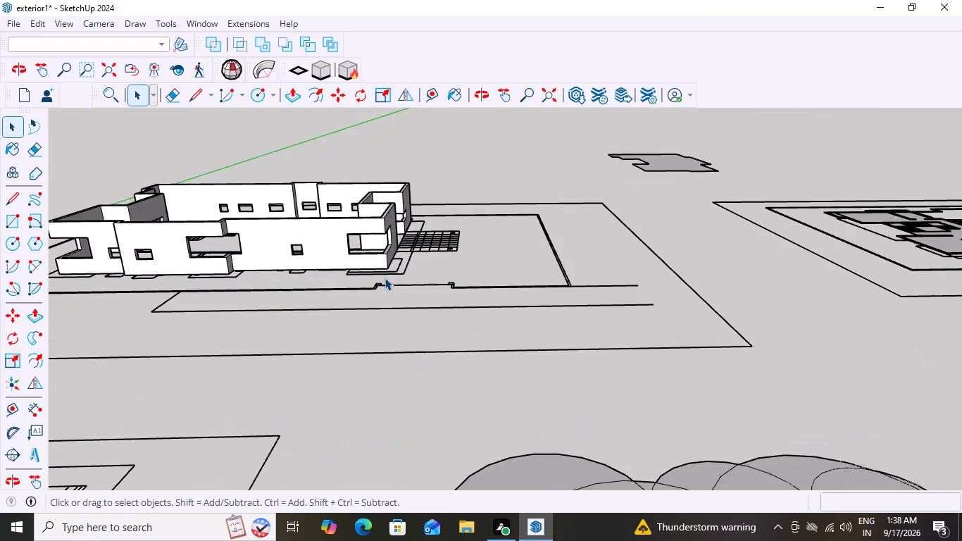
scroll(385, 278, down, 8)
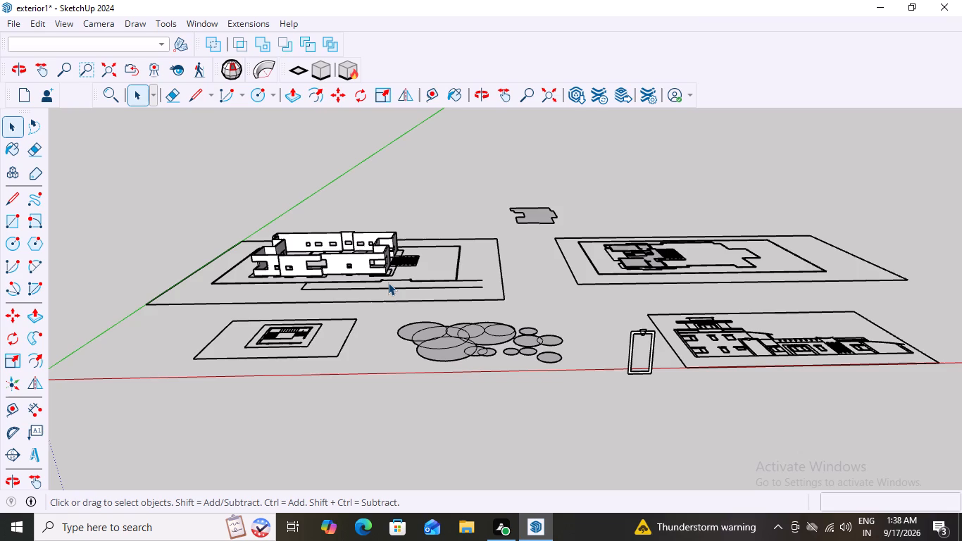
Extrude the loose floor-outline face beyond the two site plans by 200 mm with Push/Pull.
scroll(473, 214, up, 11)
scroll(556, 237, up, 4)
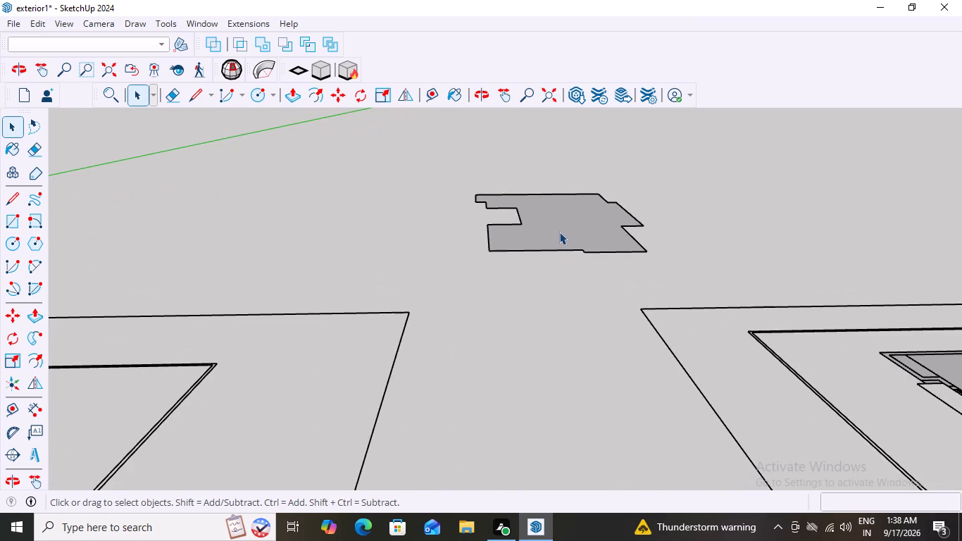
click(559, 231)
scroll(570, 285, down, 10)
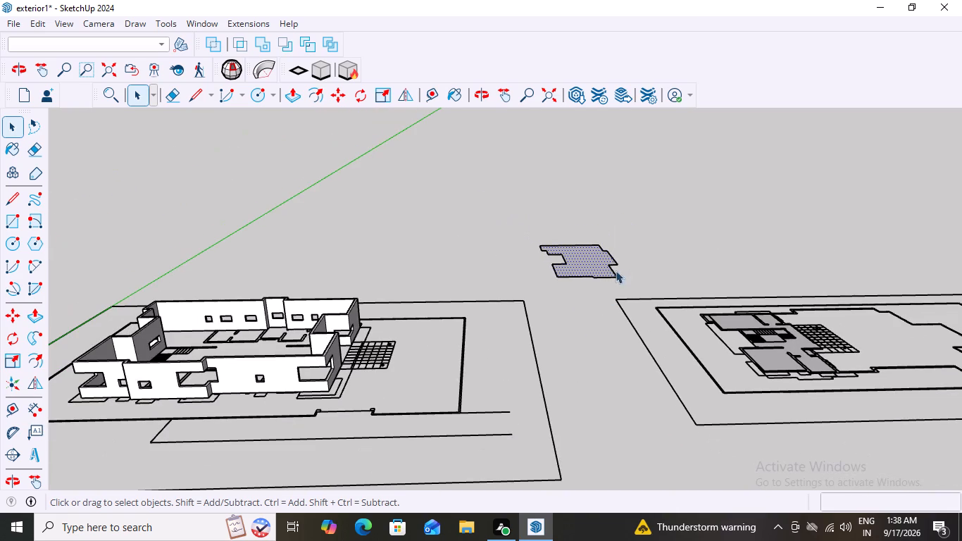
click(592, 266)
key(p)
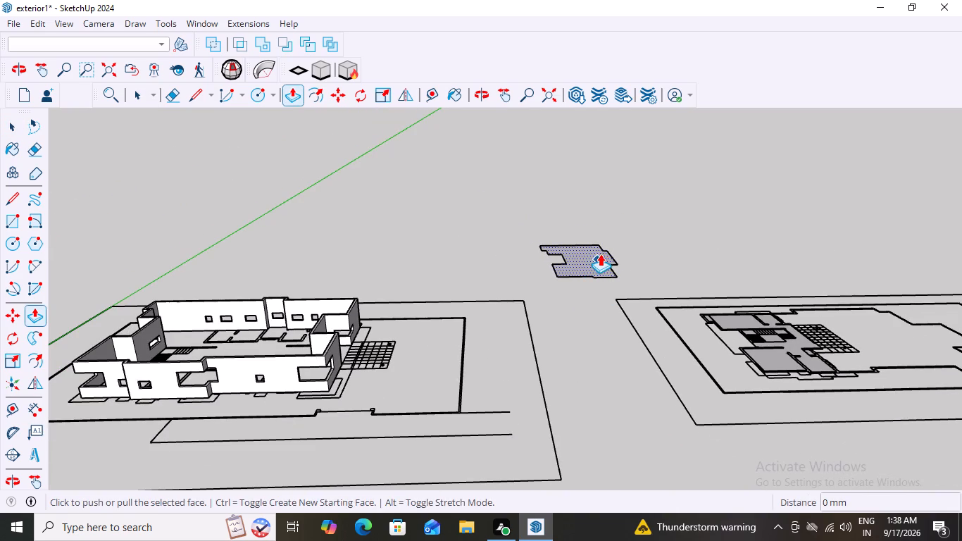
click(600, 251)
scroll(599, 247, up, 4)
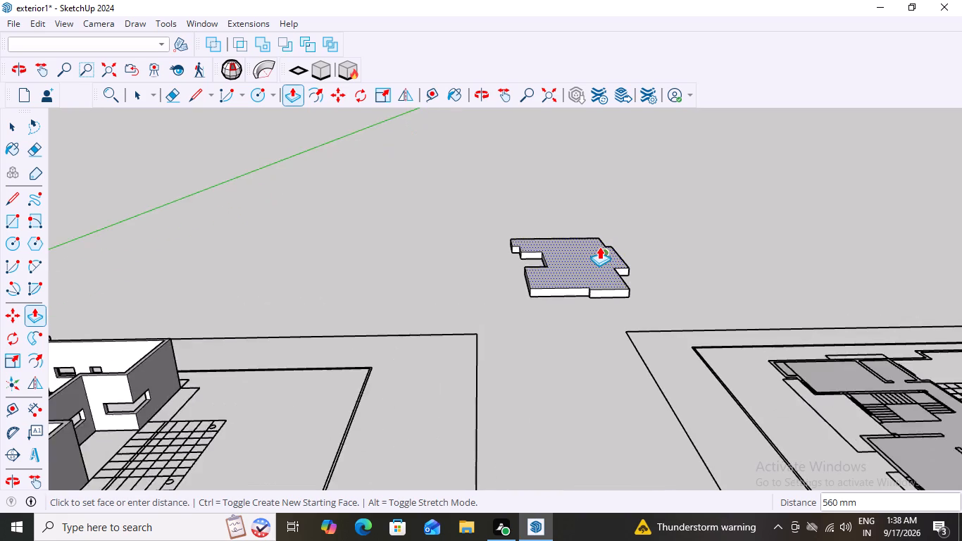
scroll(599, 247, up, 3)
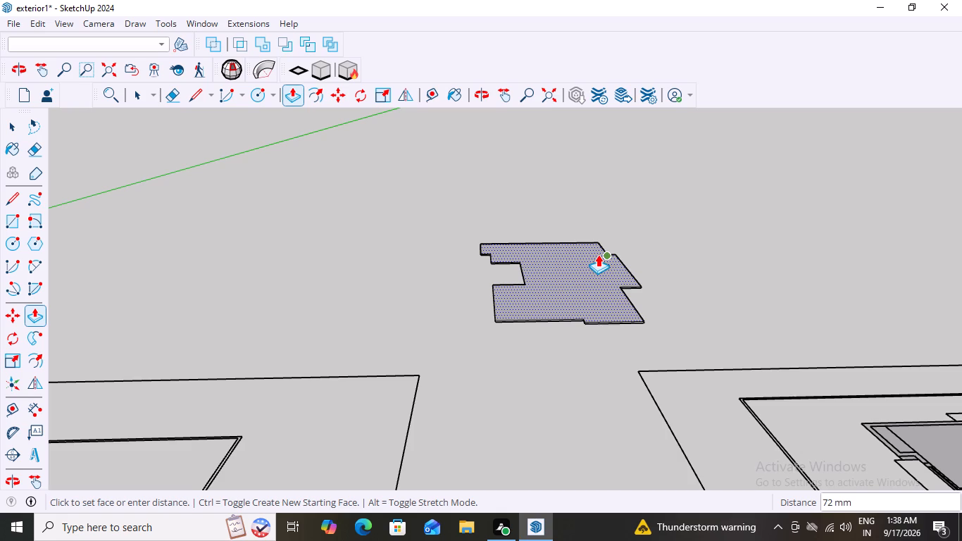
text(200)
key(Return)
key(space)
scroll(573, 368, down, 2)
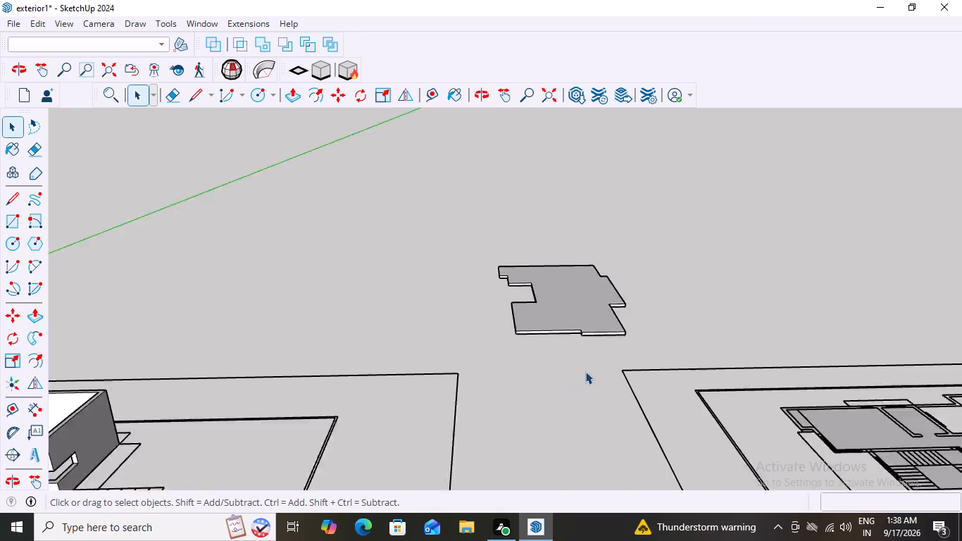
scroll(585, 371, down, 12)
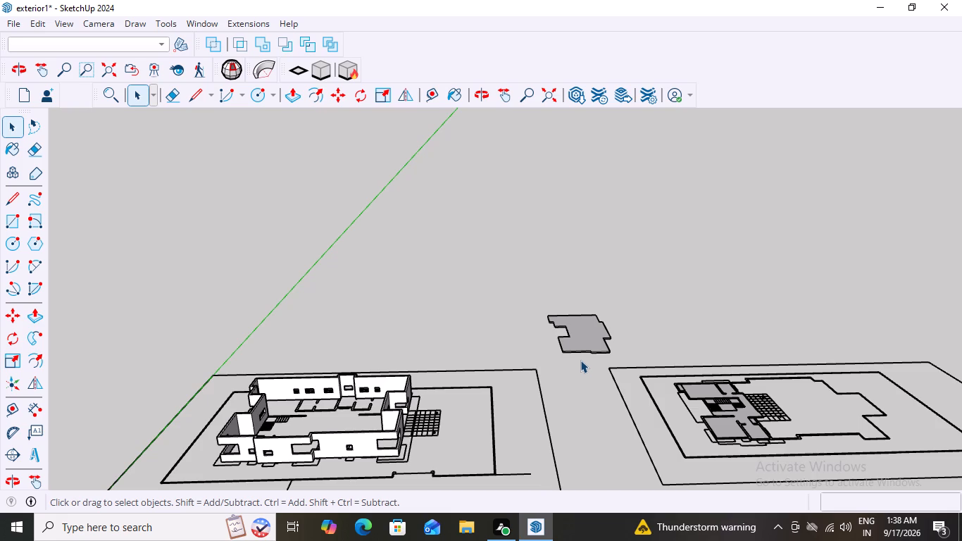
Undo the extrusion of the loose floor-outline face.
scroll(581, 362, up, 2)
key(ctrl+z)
Cut the filled floor face out of the flat floor plan beside the building model.
scroll(596, 347, down, 7)
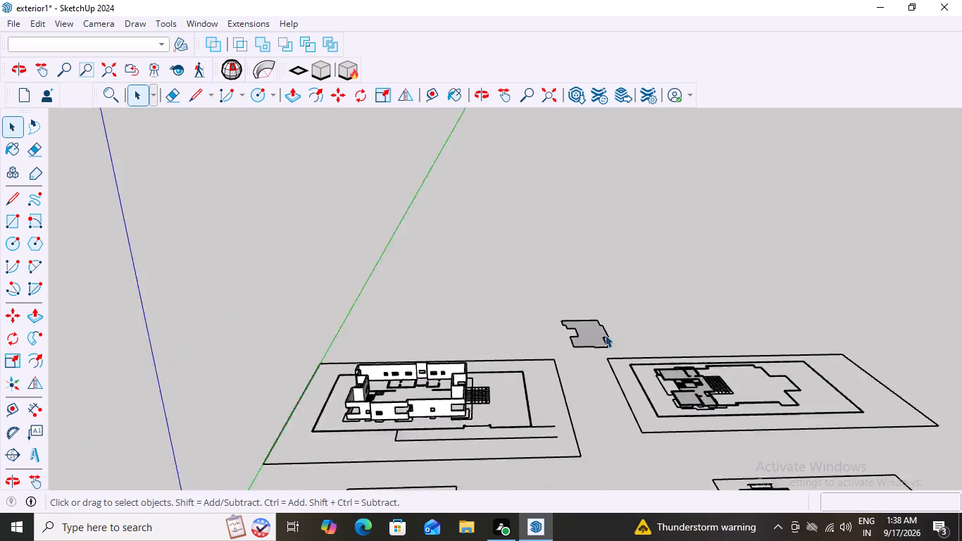
scroll(605, 335, down, 1)
scroll(768, 366, up, 3)
scroll(656, 447, up, 6)
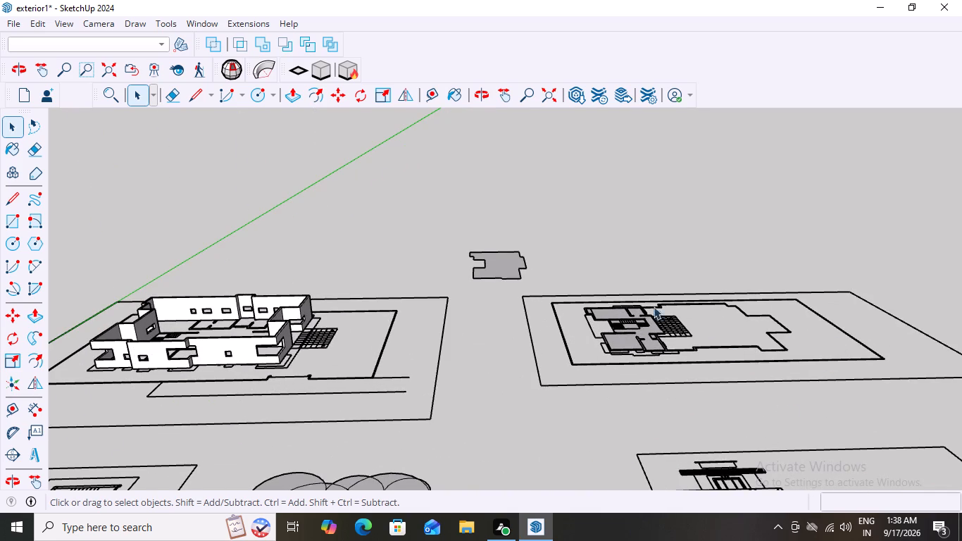
scroll(568, 323, up, 4)
middle_drag(759, 332, 704, 416)
scroll(704, 416, down, 3)
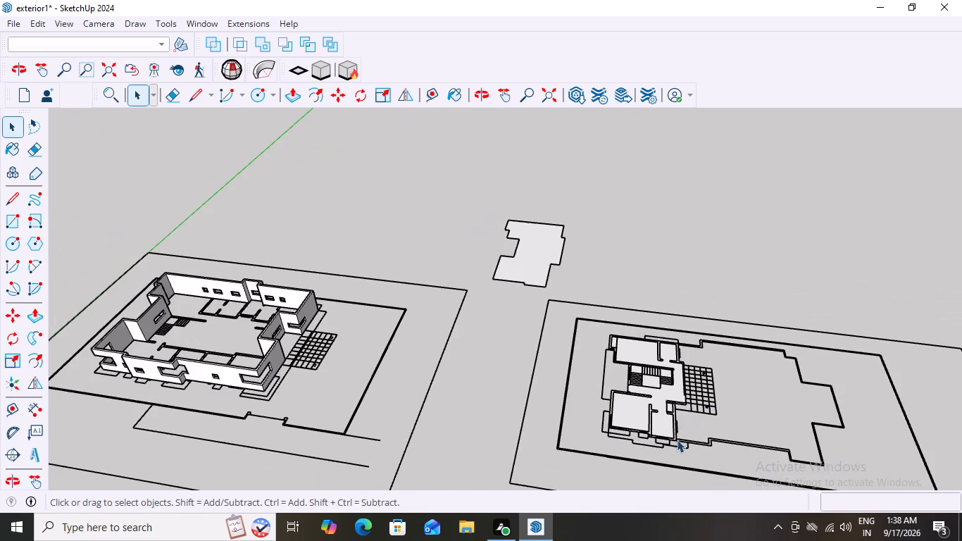
scroll(646, 454, up, 6)
middle_drag(646, 435, 701, 468)
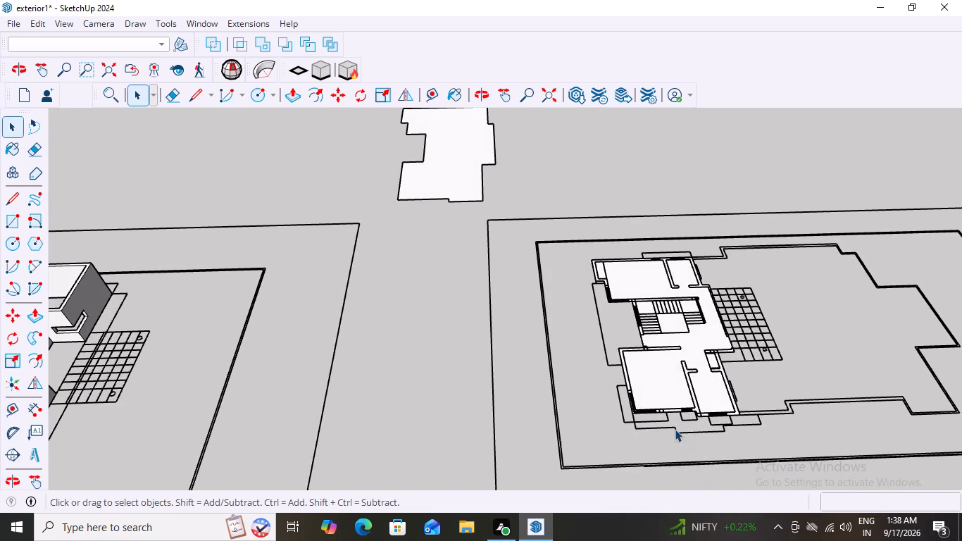
scroll(656, 429, up, 2)
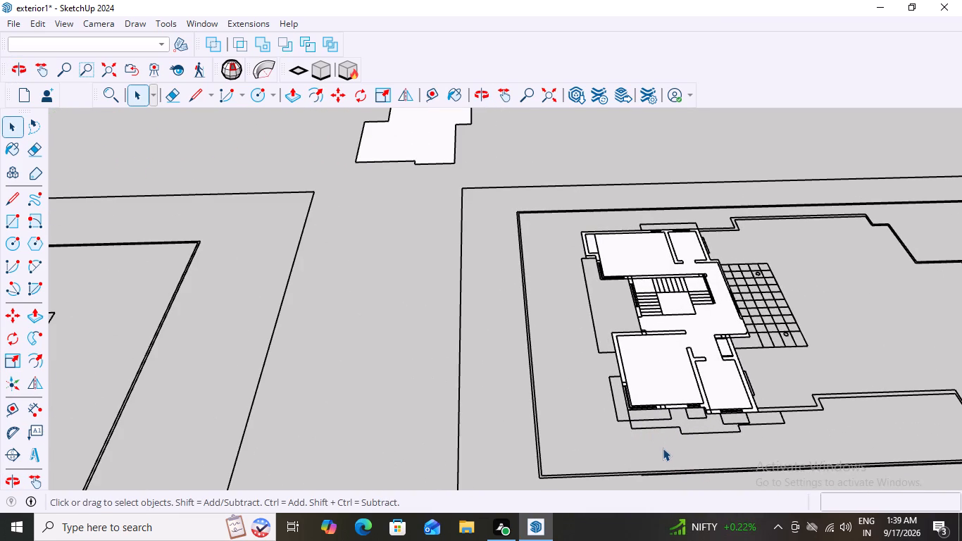
scroll(671, 441, down, 5)
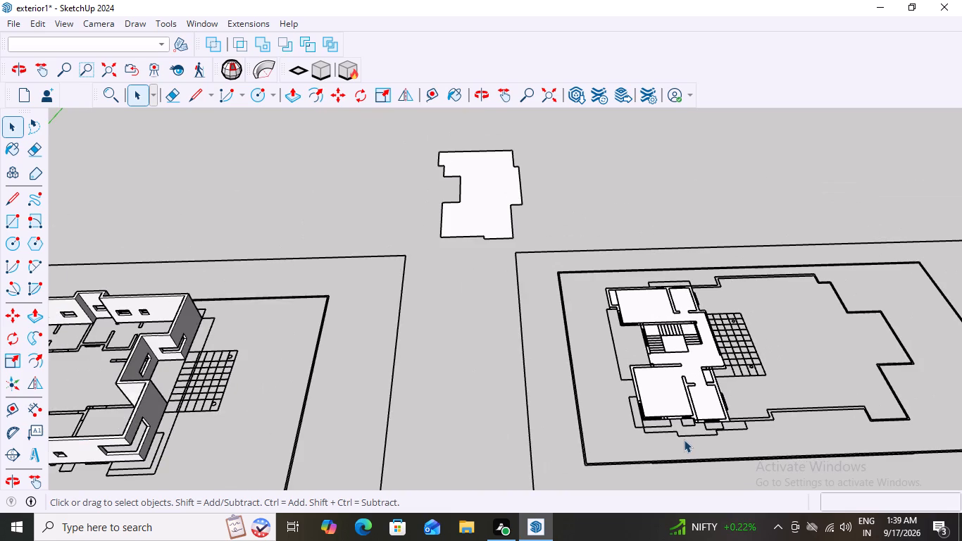
scroll(684, 440, down, 3)
click(675, 399)
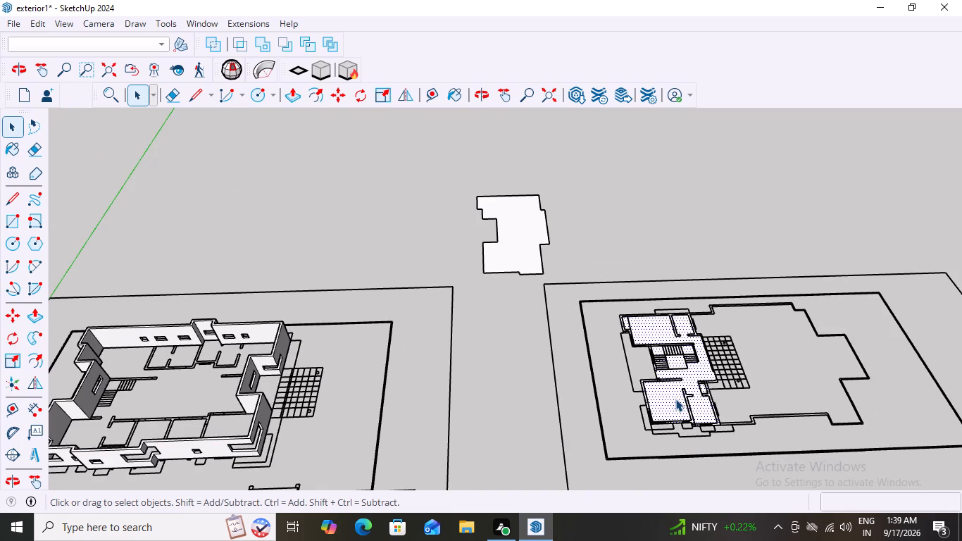
key(ctrl+x)
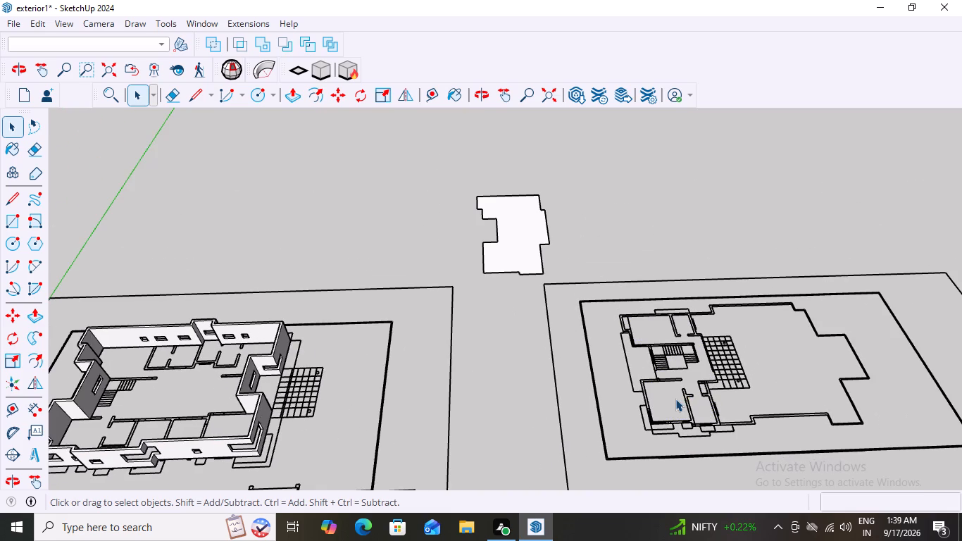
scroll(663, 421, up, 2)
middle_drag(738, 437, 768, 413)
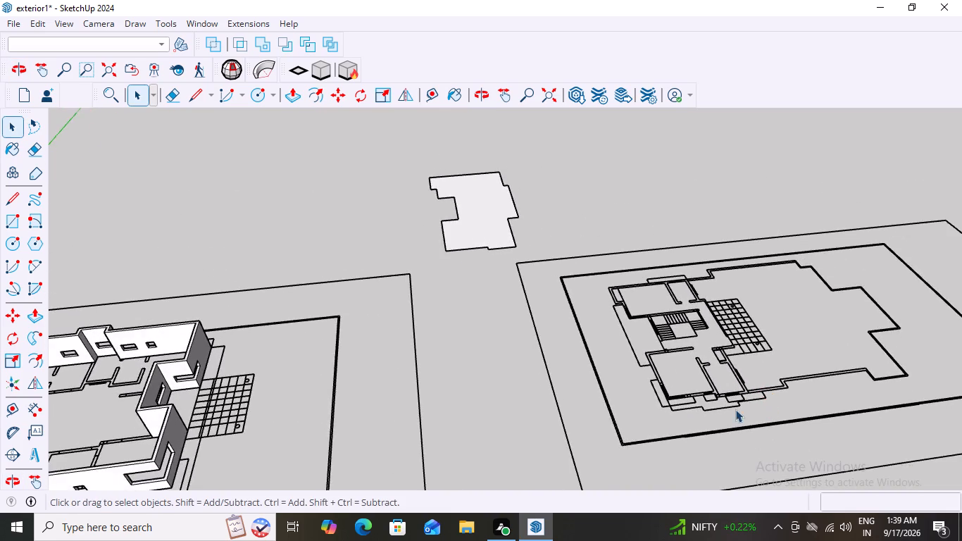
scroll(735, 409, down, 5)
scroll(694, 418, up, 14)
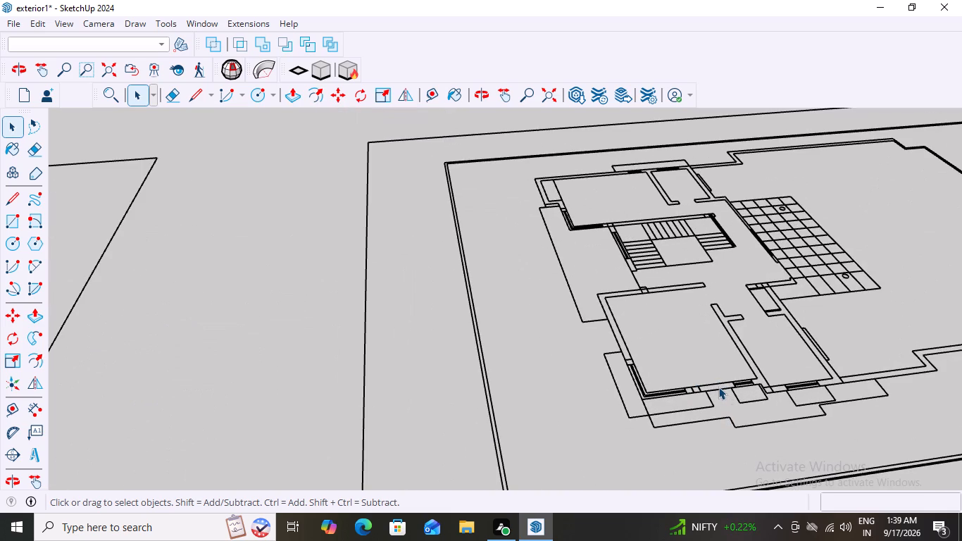
Examine the flat floor plan beside the building model, focusing on its front rooms and outer wall lines.
click(718, 387)
click(718, 387)
scroll(697, 390, down, 15)
middle_drag(844, 350, 840, 352)
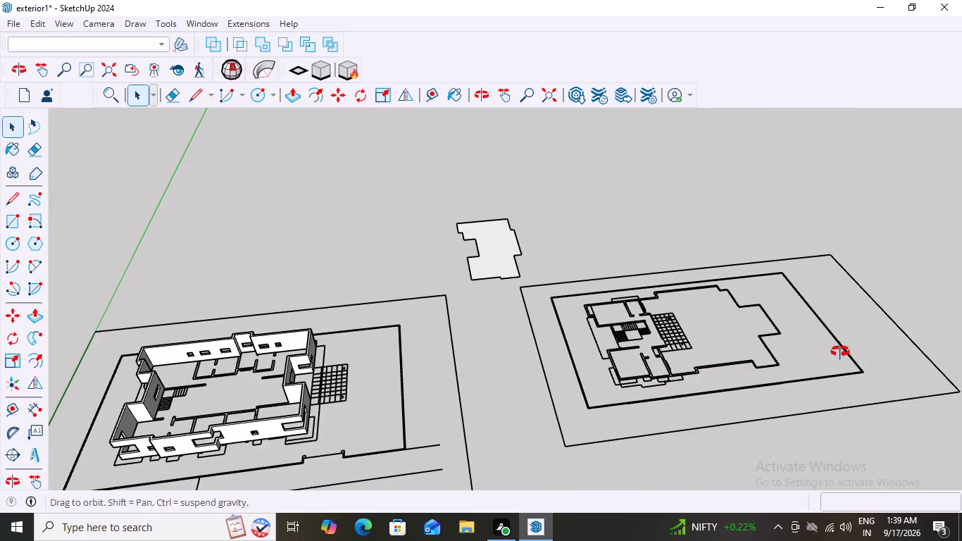
middle_drag(840, 352, 833, 352)
scroll(836, 352, up, 1)
middle_drag(812, 376, 768, 385)
middle_drag(708, 421, 741, 403)
scroll(701, 406, down, 4)
scroll(623, 388, up, 8)
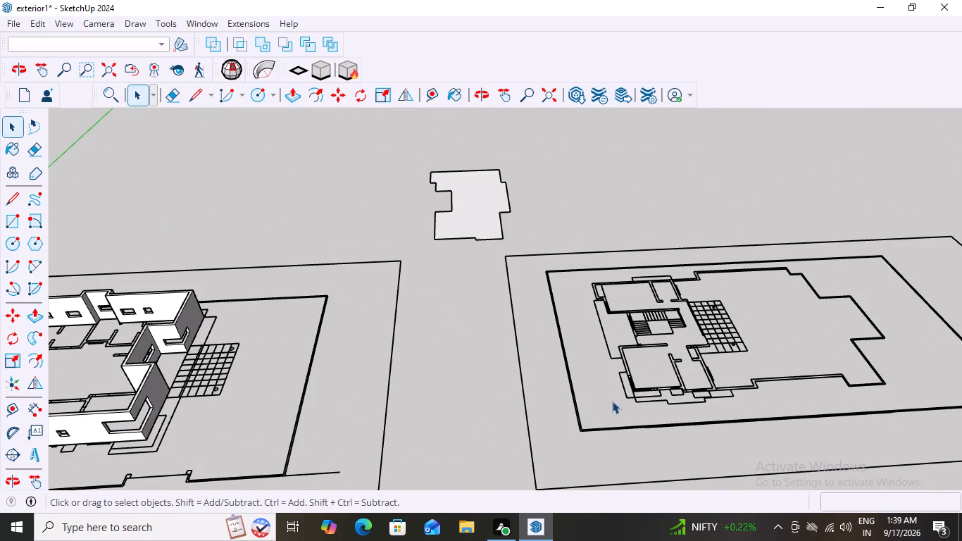
scroll(668, 380, up, 2)
scroll(668, 380, down, 5)
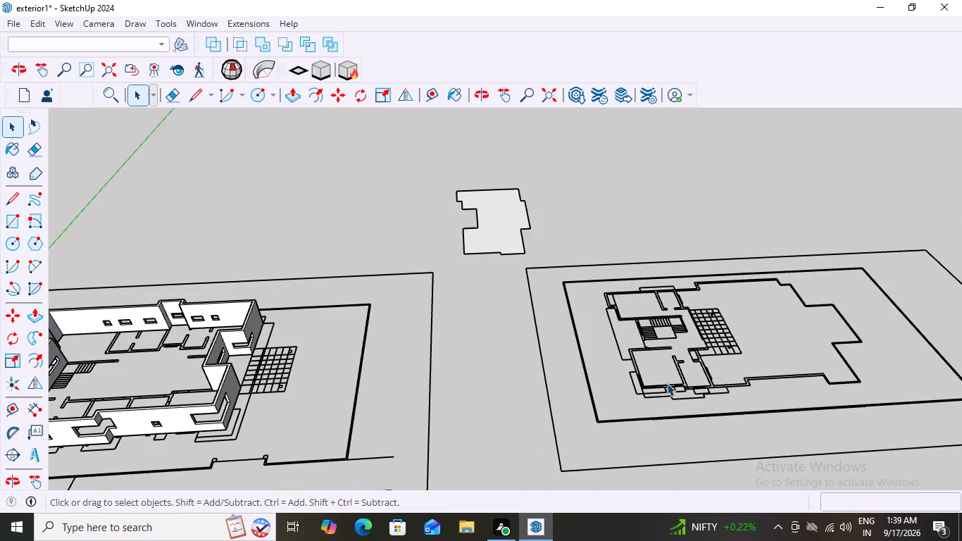
scroll(652, 396, up, 10)
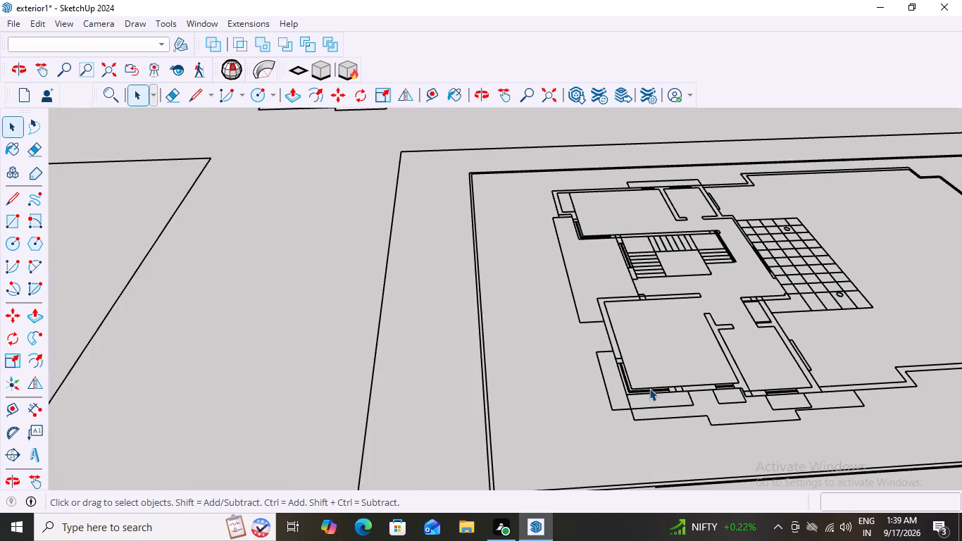
scroll(649, 388, down, 8)
scroll(749, 392, up, 4)
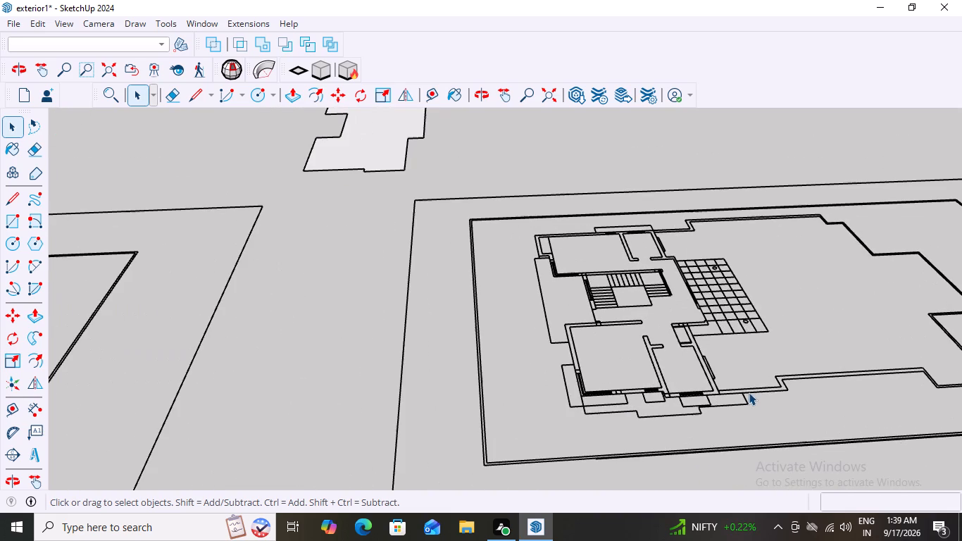
scroll(575, 397, up, 2)
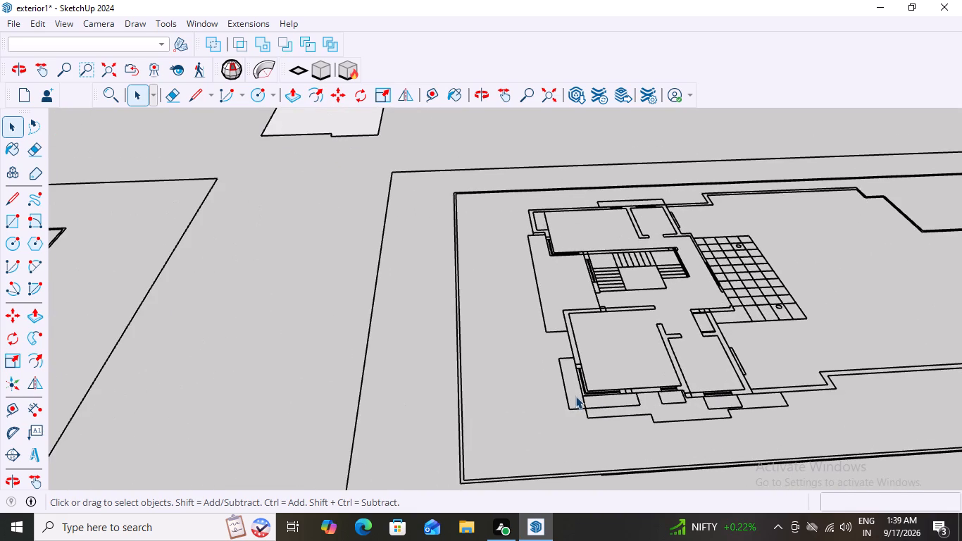
scroll(576, 396, down, 7)
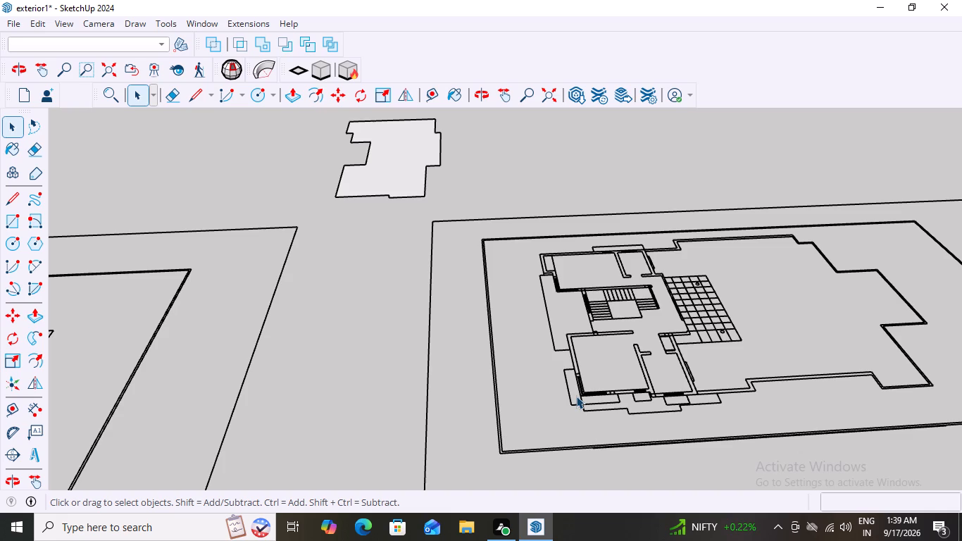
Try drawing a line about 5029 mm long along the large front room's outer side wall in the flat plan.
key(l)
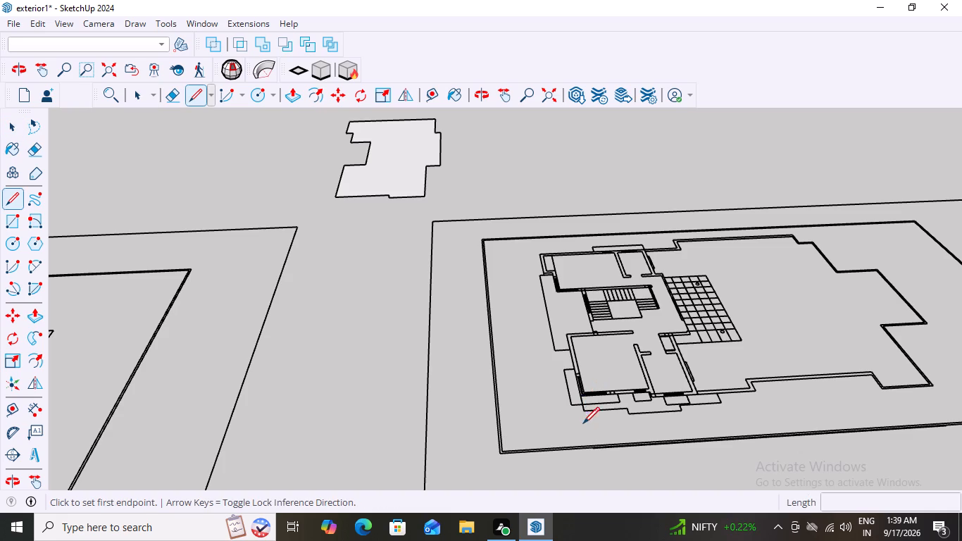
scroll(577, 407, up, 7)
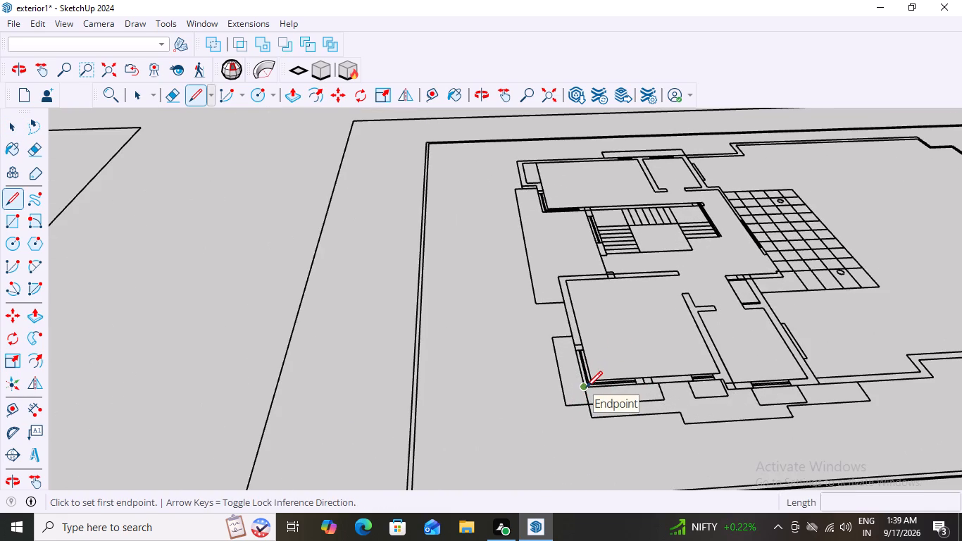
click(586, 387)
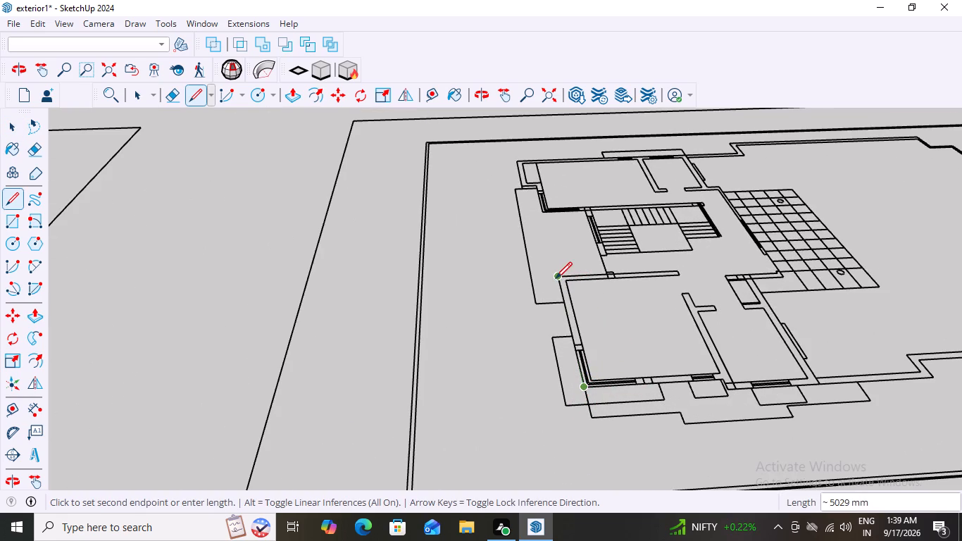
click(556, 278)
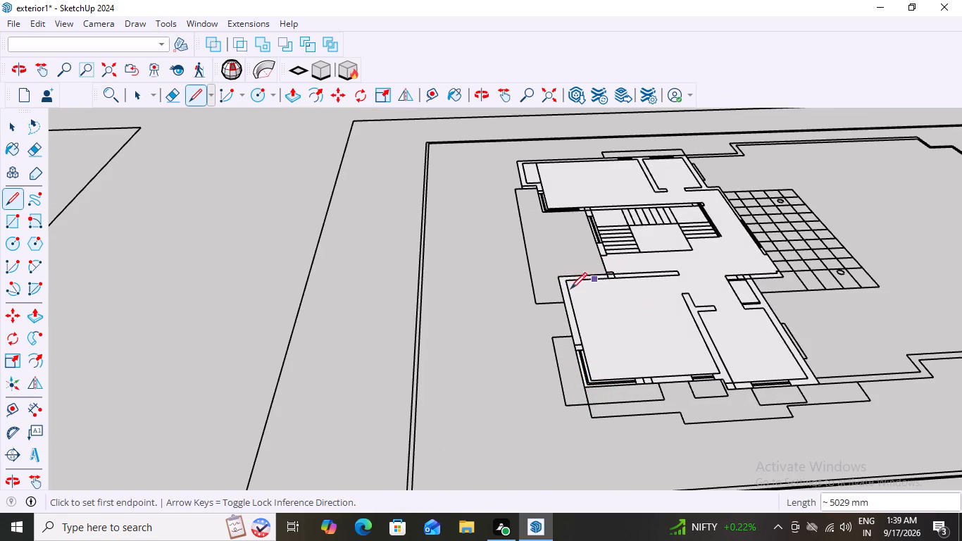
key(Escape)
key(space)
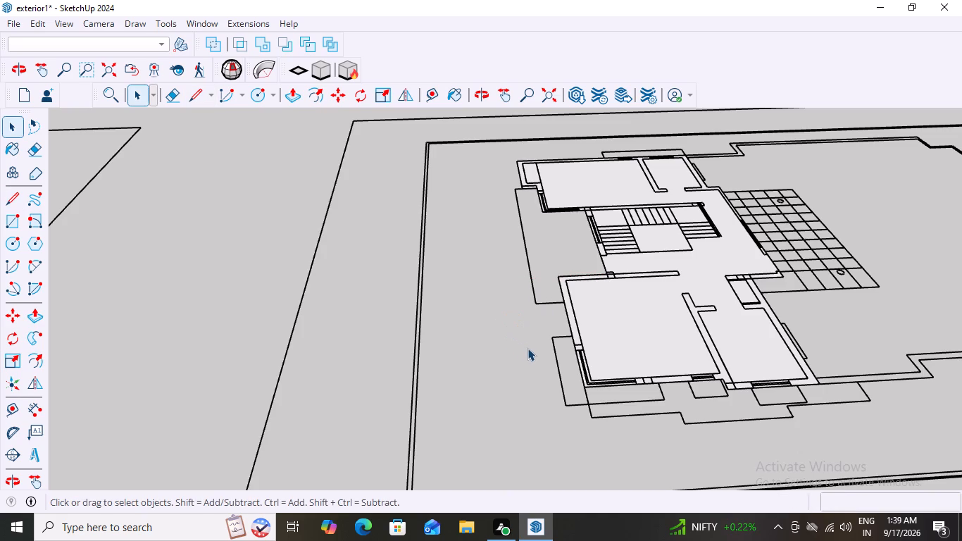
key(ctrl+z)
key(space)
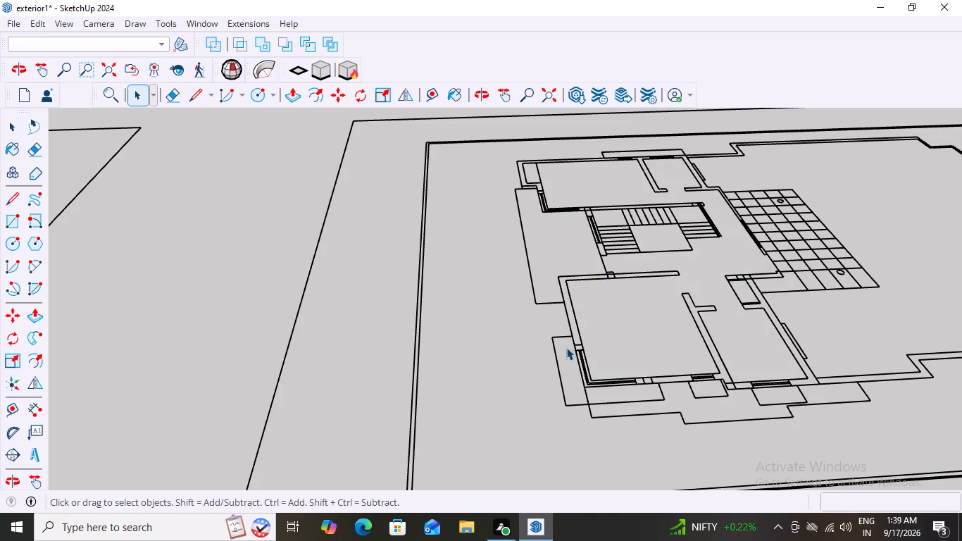
Undo the cut of the filled floor face in the flat floor plan.
key(space)
click(618, 333)
key(ctrl+z)
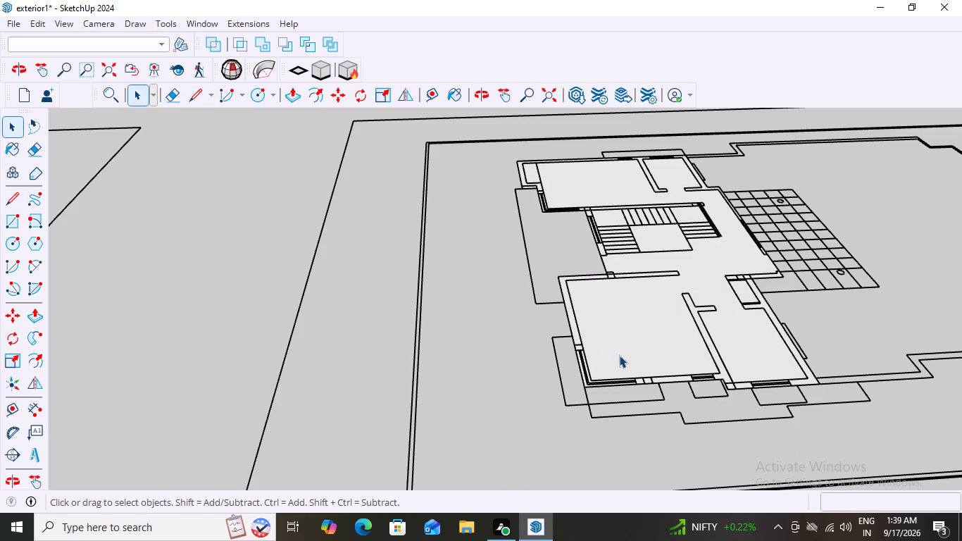
key(ctrl+z)
key(ctrl+z)
key(ctrl+z)
Move the filled floor face about 13,500 mm from the flat plan to the empty area behind its site boundary.
scroll(624, 352, down, 13)
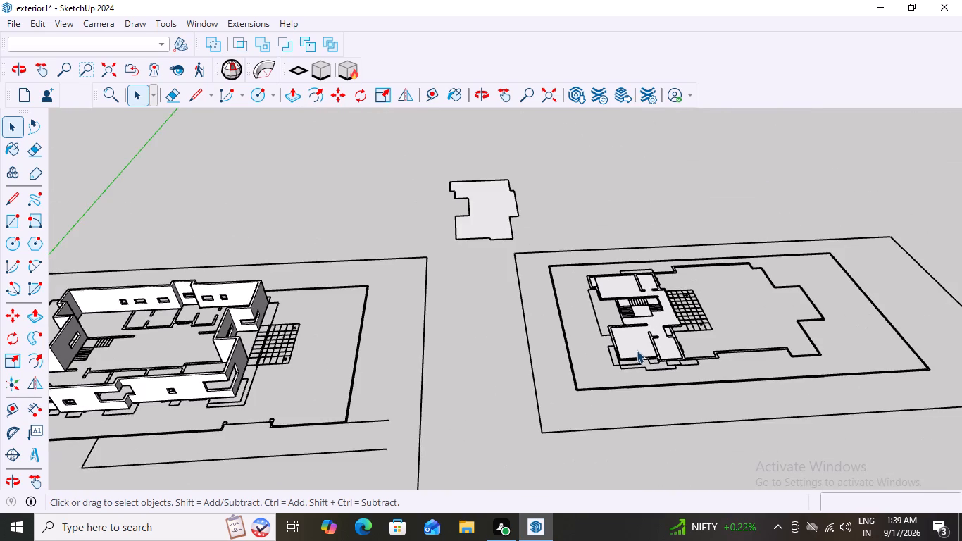
scroll(637, 350, down, 6)
middle_drag(373, 385, 513, 314)
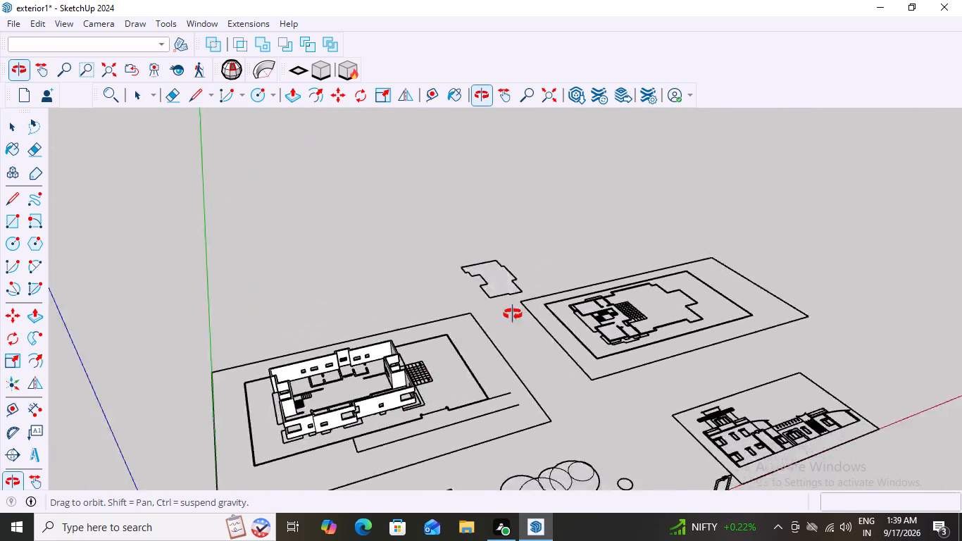
middle_drag(513, 314, 326, 369)
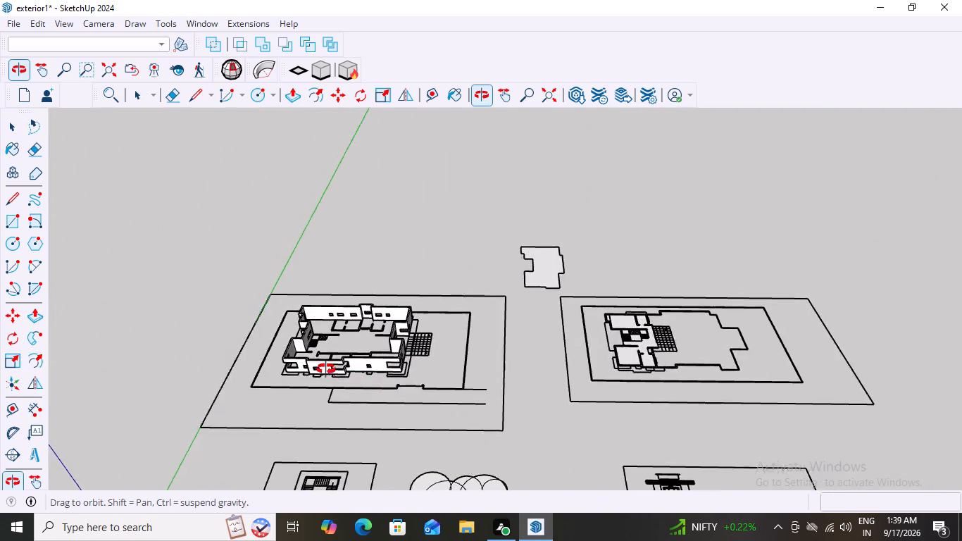
middle_drag(326, 369, 388, 363)
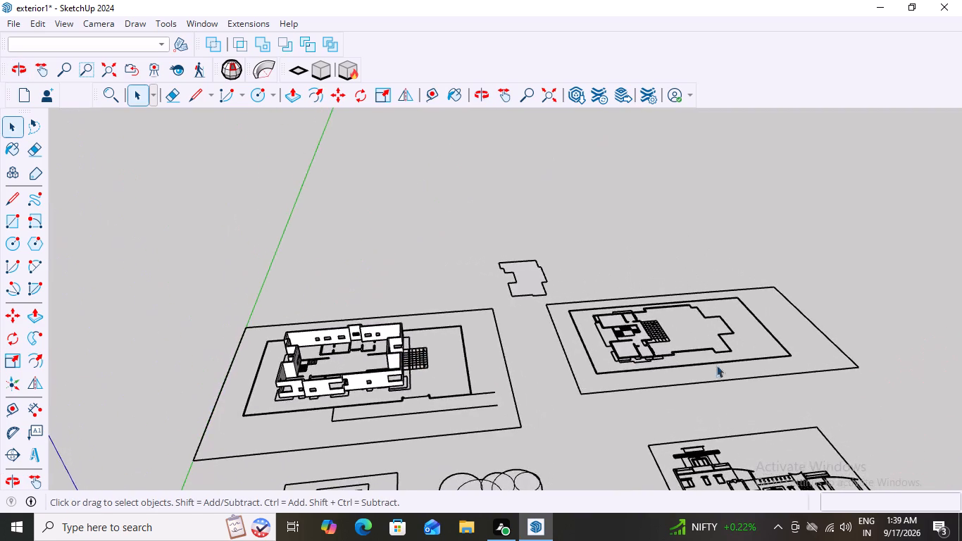
scroll(759, 359, up, 10)
middle_drag(566, 353, 546, 380)
scroll(487, 381, up, 6)
key(l)
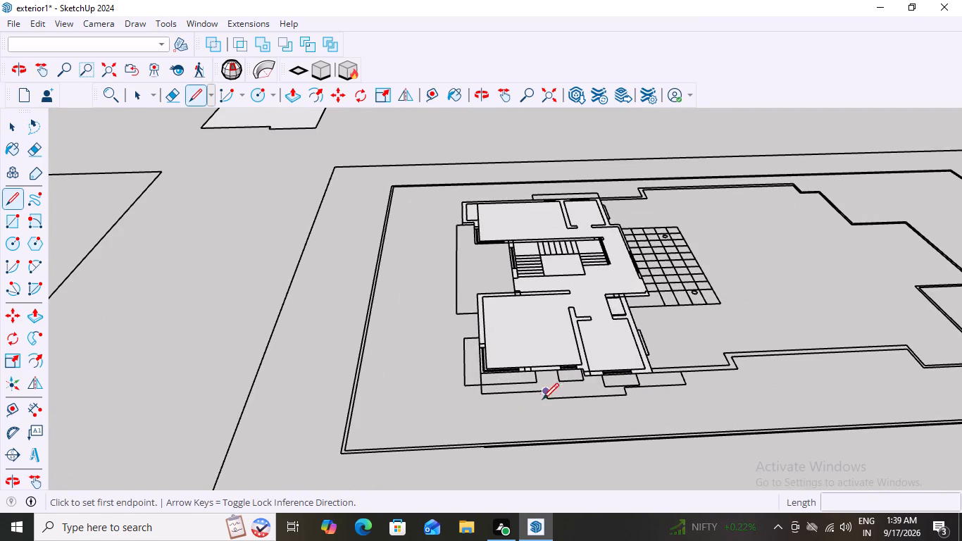
key(space)
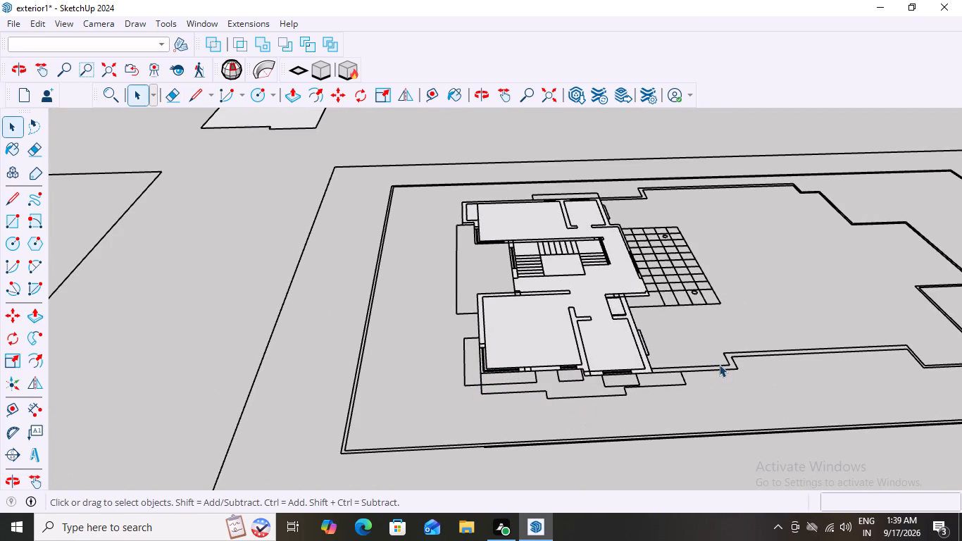
click(520, 338)
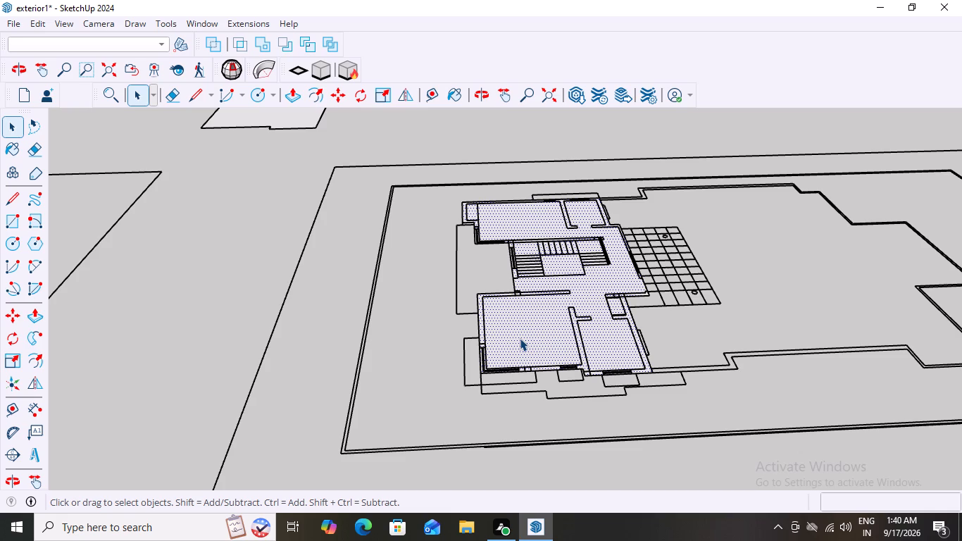
key(m)
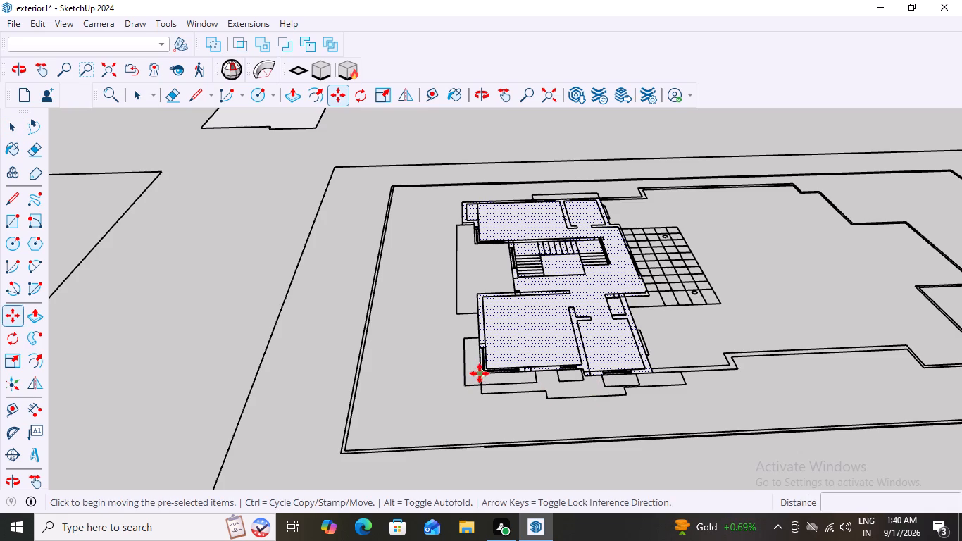
click(482, 371)
scroll(619, 297, down, 8)
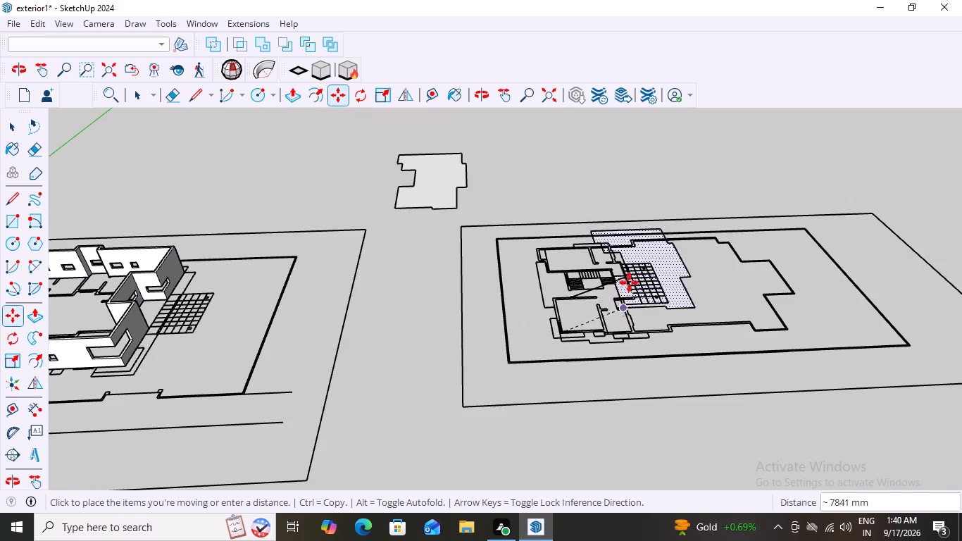
click(578, 192)
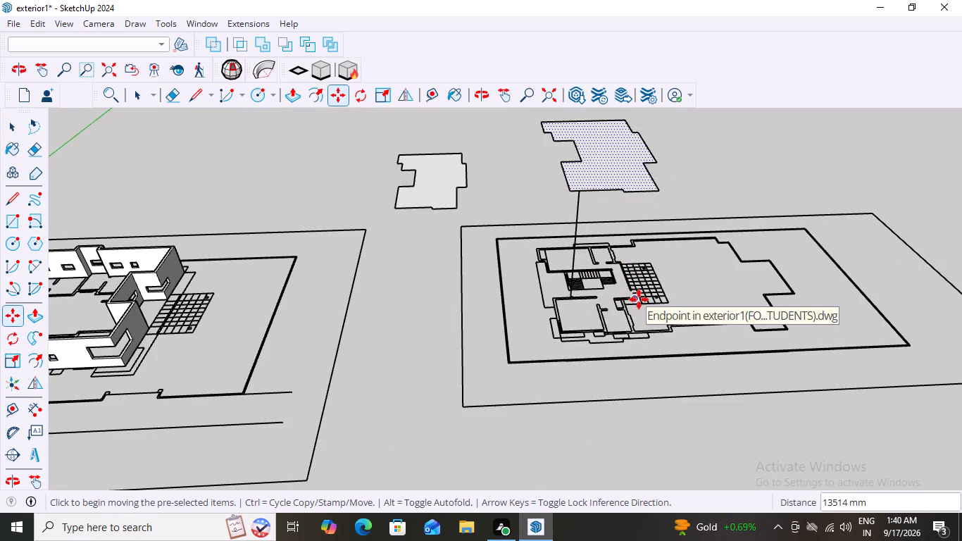
key(space)
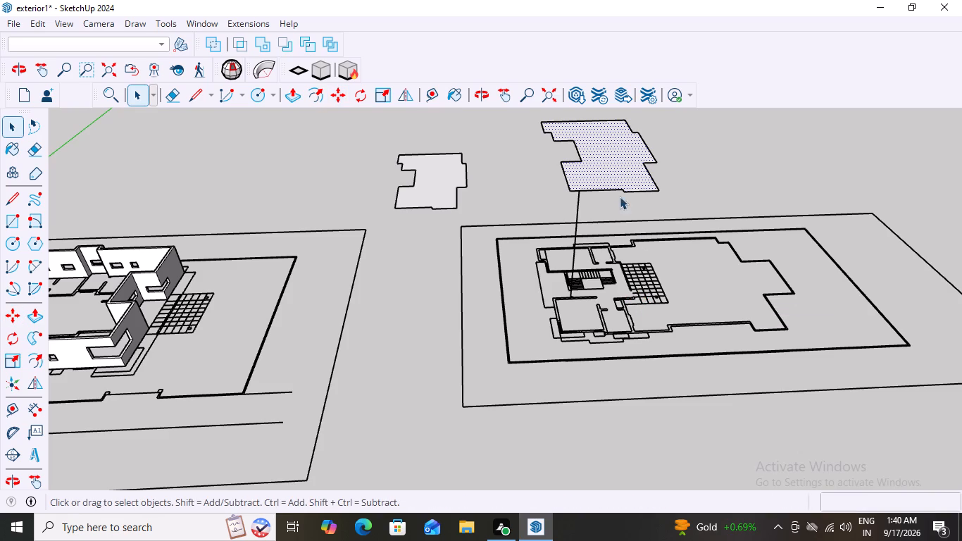
Delete the moved floor face together with all its connected edges.
click(594, 164)
double_click(594, 170)
triple_click(599, 172)
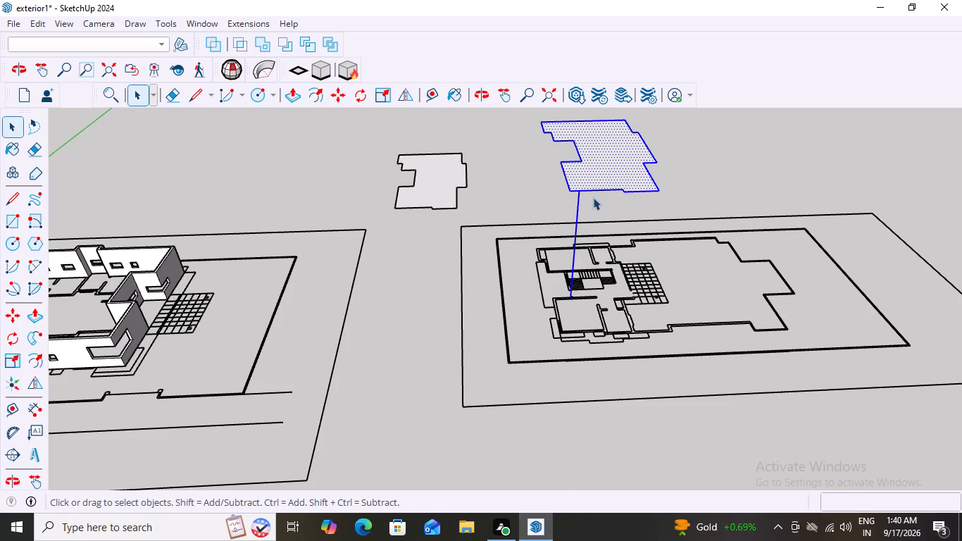
key(Delete)
Examine the flat floor plan's rooms, staircase, paved grid and outer wall lines within the site boundary.
scroll(632, 321, up, 6)
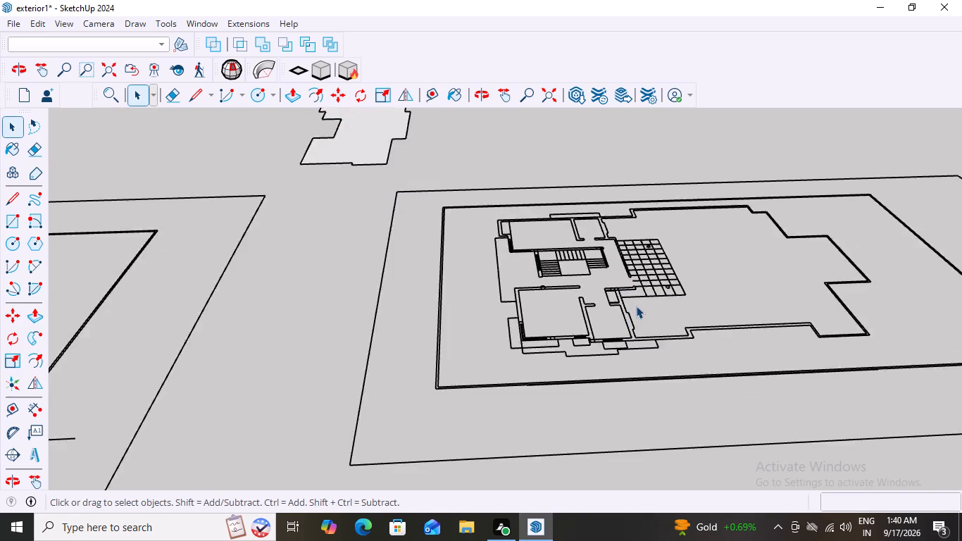
scroll(636, 306, up, 6)
scroll(446, 309, up, 1)
scroll(446, 309, down, 2)
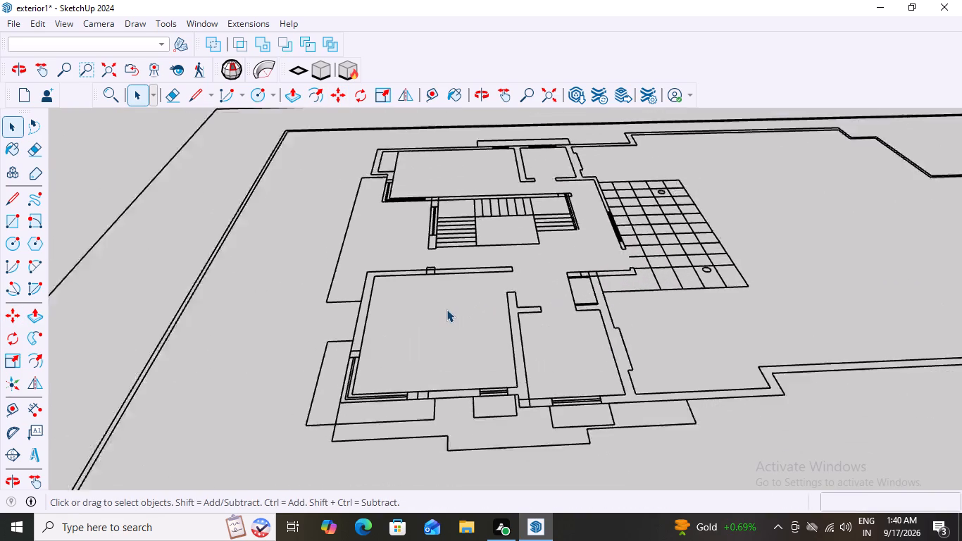
scroll(446, 309, down, 8)
scroll(720, 242, up, 3)
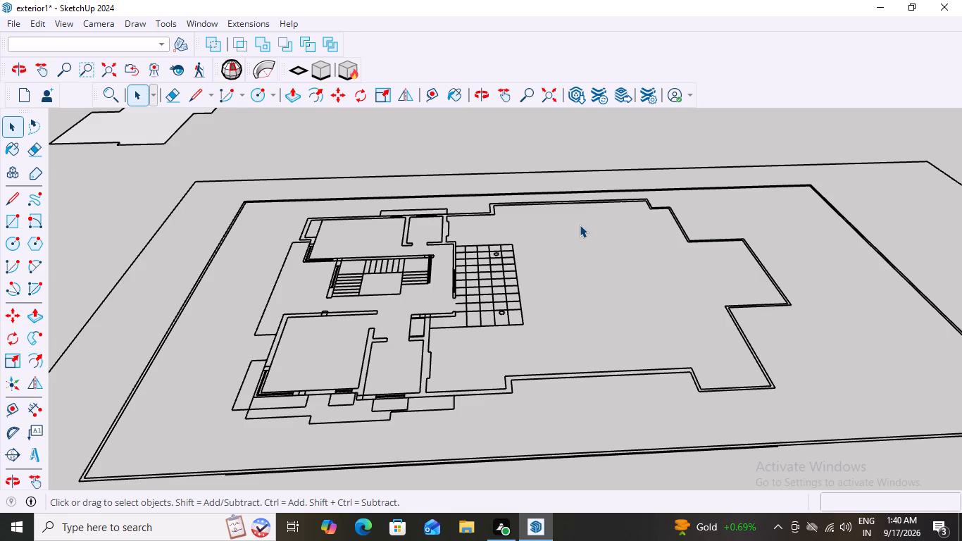
scroll(582, 225, down, 7)
scroll(420, 258, up, 3)
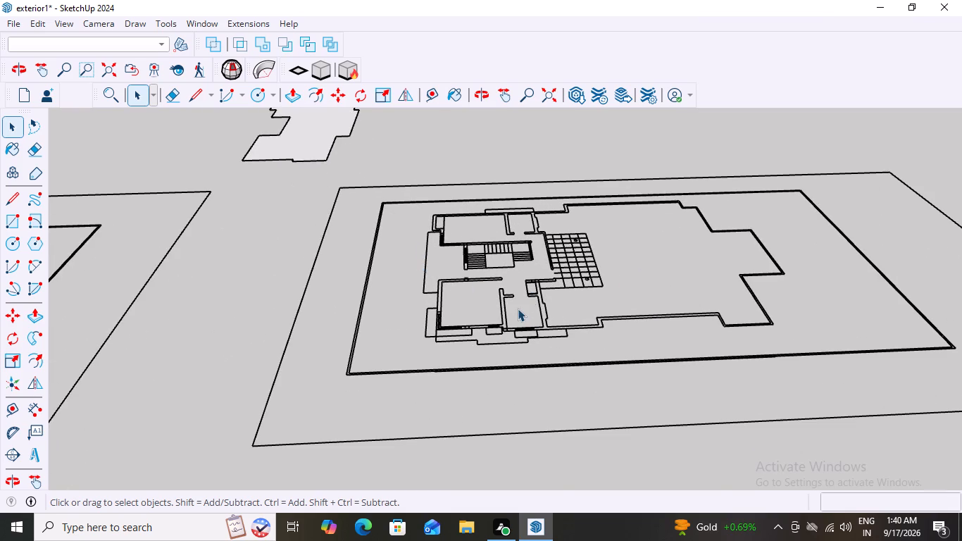
scroll(511, 313, up, 4)
click(484, 304)
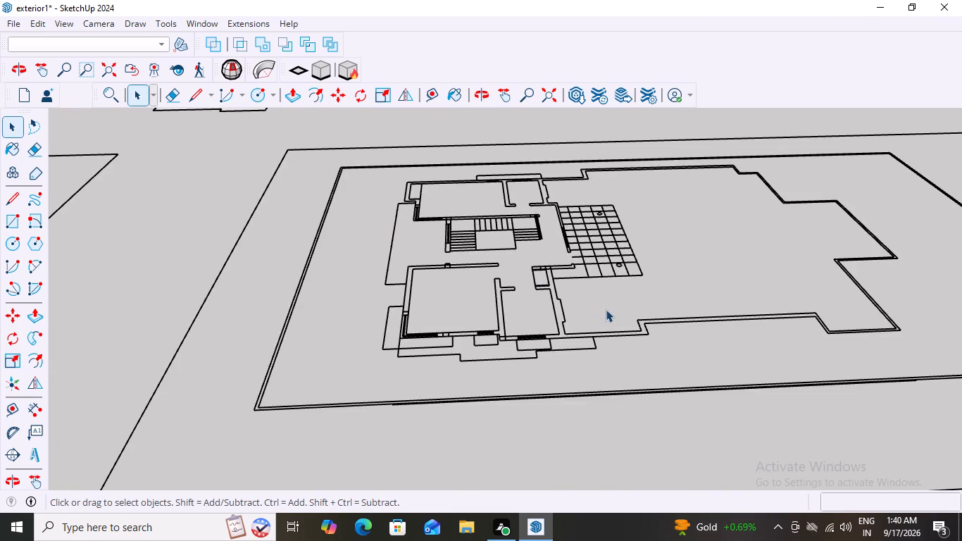
Trace the flat plan's outline from the front room's outer corner: about 5,060 mm, 1,676 mm to the column, and 4,191 mm past the staircase.
key(l)
scroll(388, 297, up, 2)
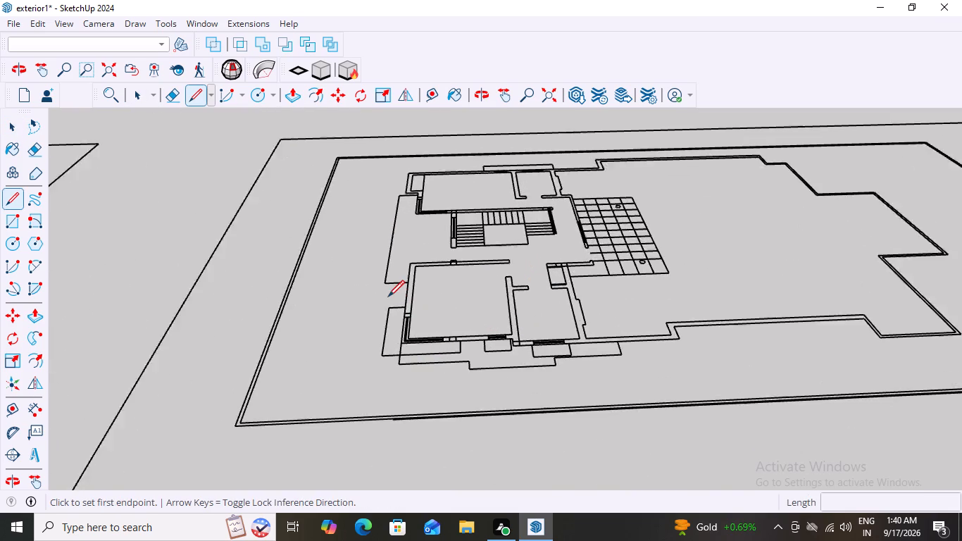
scroll(388, 297, up, 2)
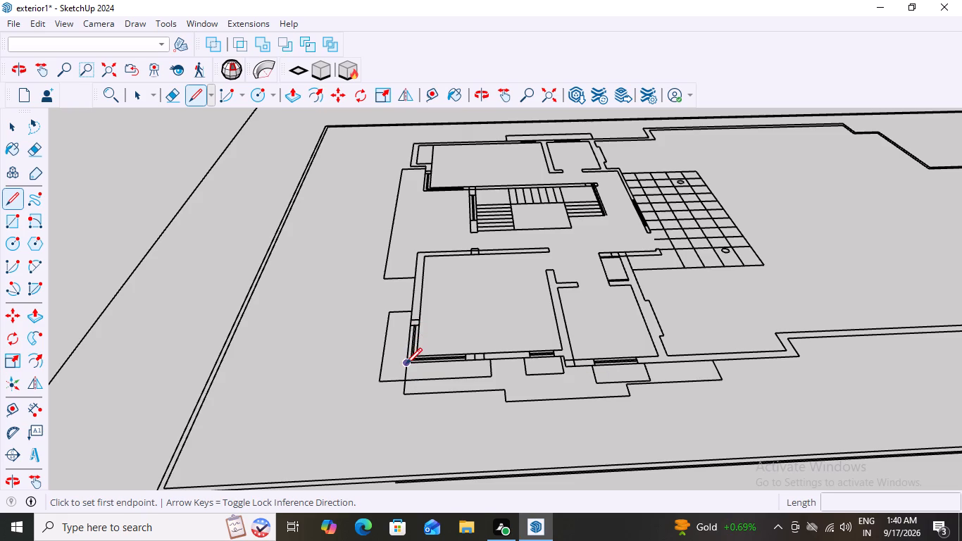
click(406, 364)
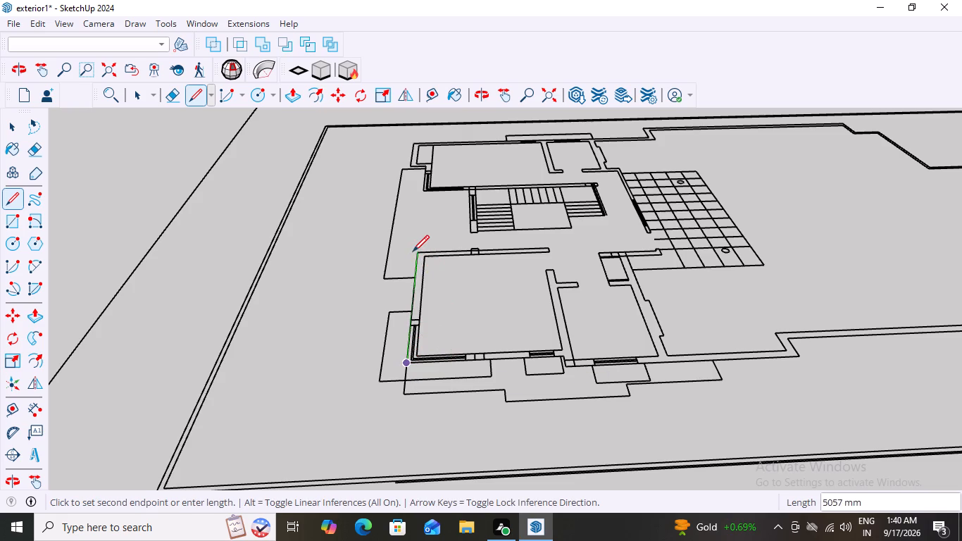
click(416, 254)
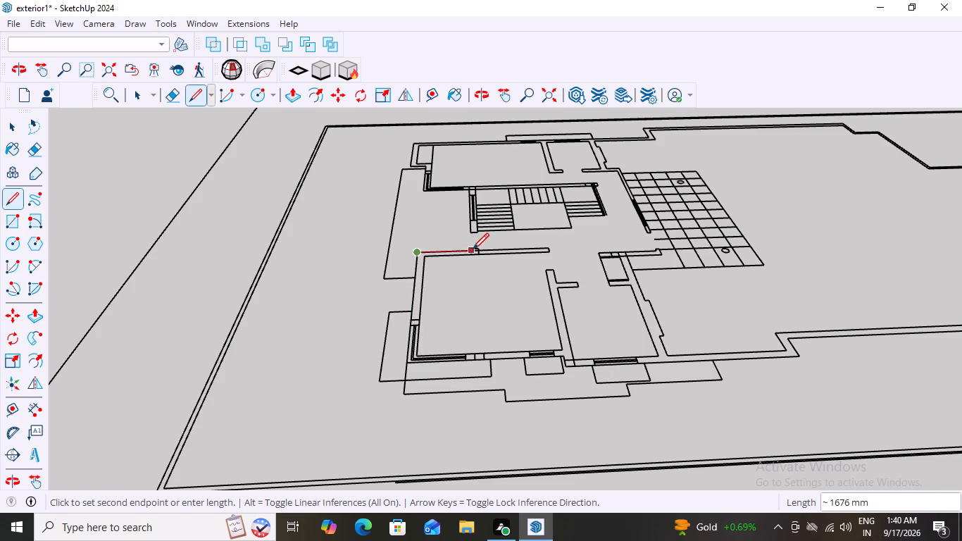
scroll(470, 250, up, 8)
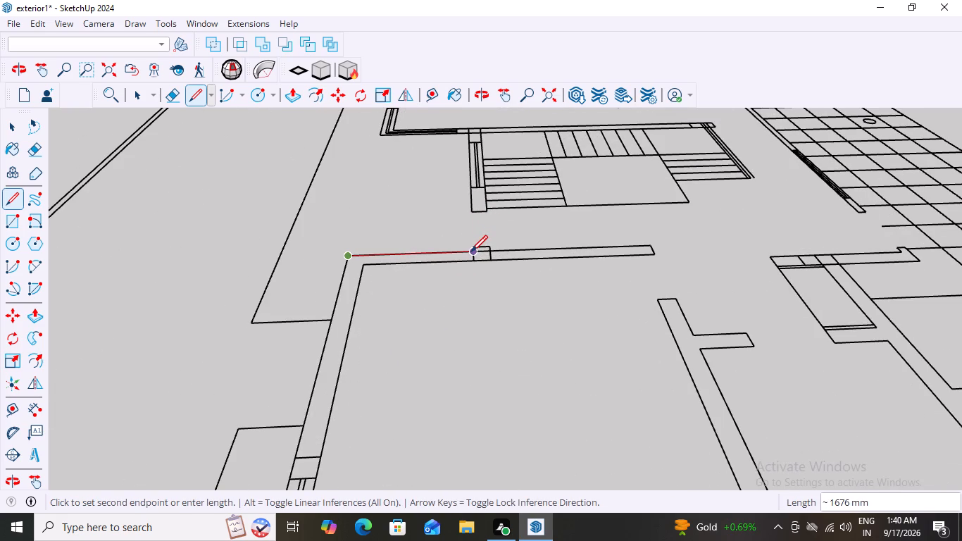
click(471, 251)
scroll(471, 251, down, 4)
scroll(482, 159, up, 4)
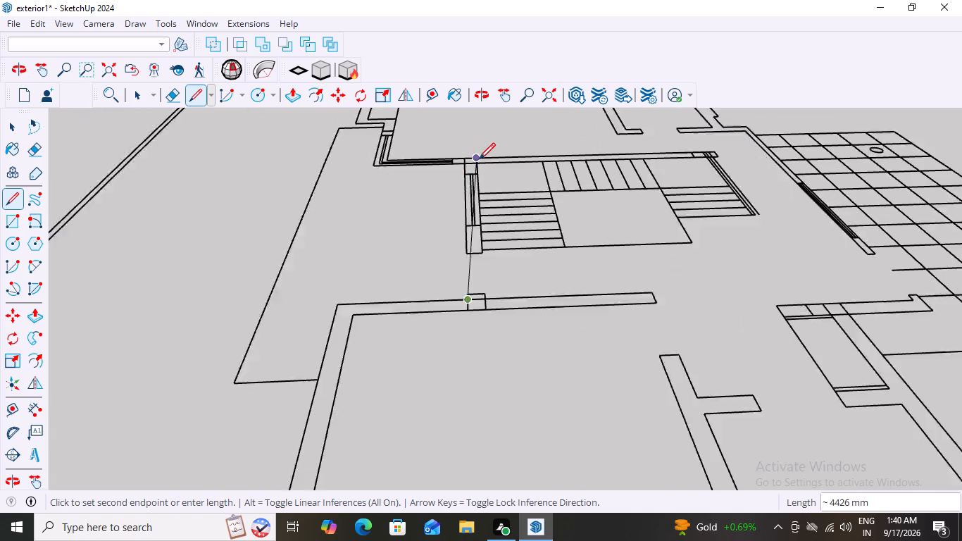
scroll(477, 161, up, 3)
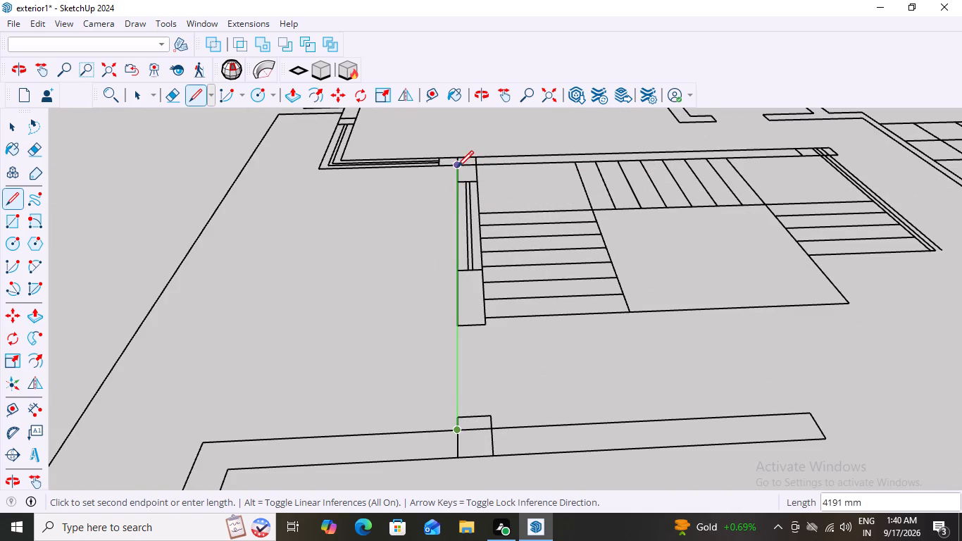
click(457, 167)
Continue the outline around the rear room's windowed corner with edges about 1,700 mm and 2,134 mm, ending at the short wall projection's outer corner.
scroll(393, 204, down, 9)
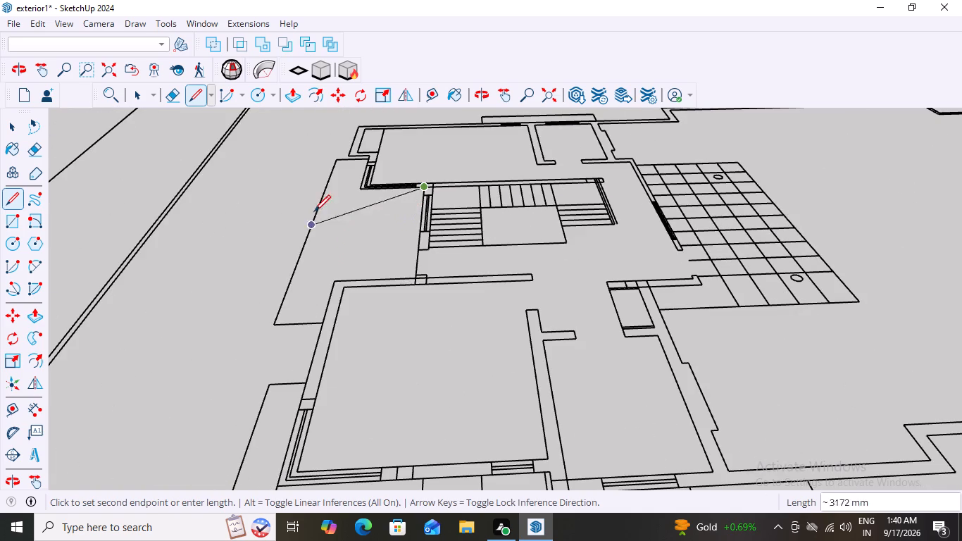
scroll(341, 186, up, 15)
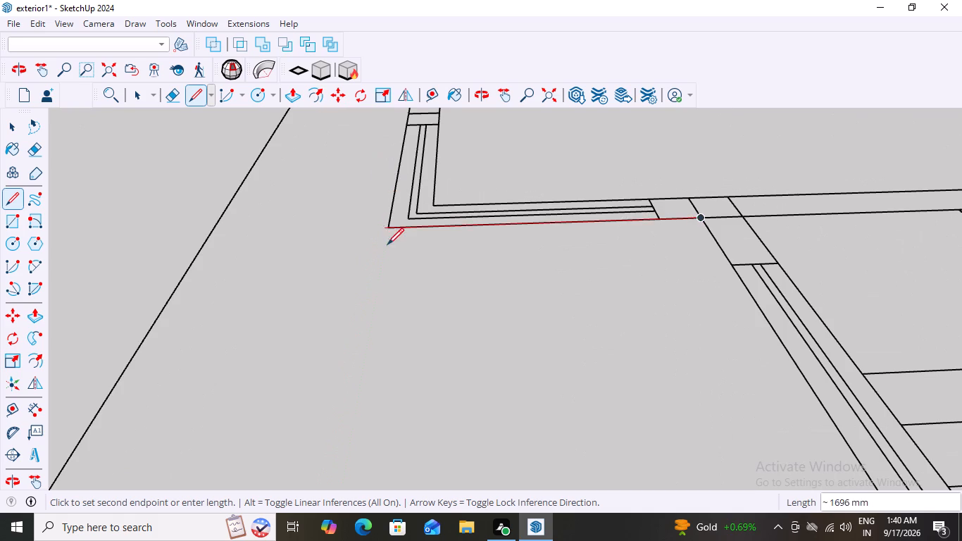
scroll(391, 245, up, 3)
scroll(386, 257, down, 7)
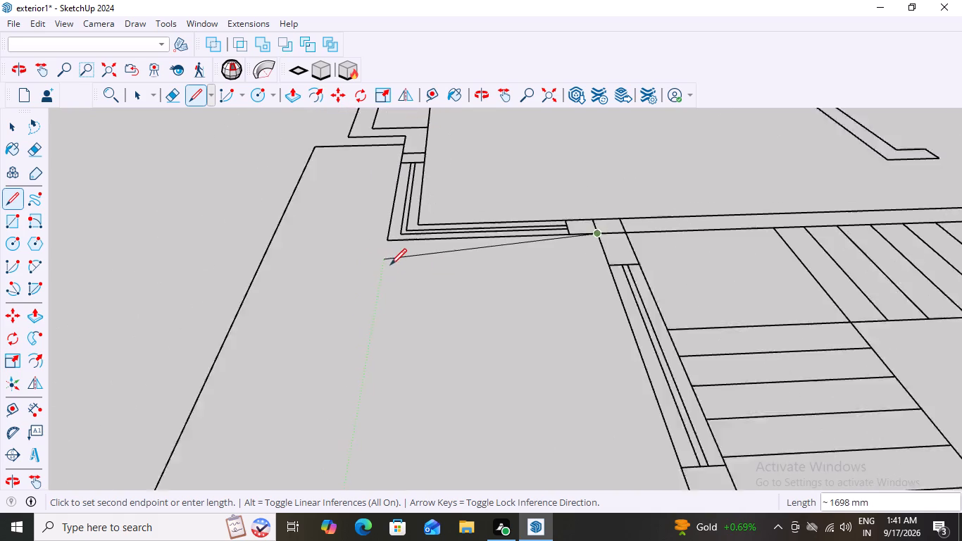
scroll(390, 265, down, 6)
scroll(387, 253, up, 7)
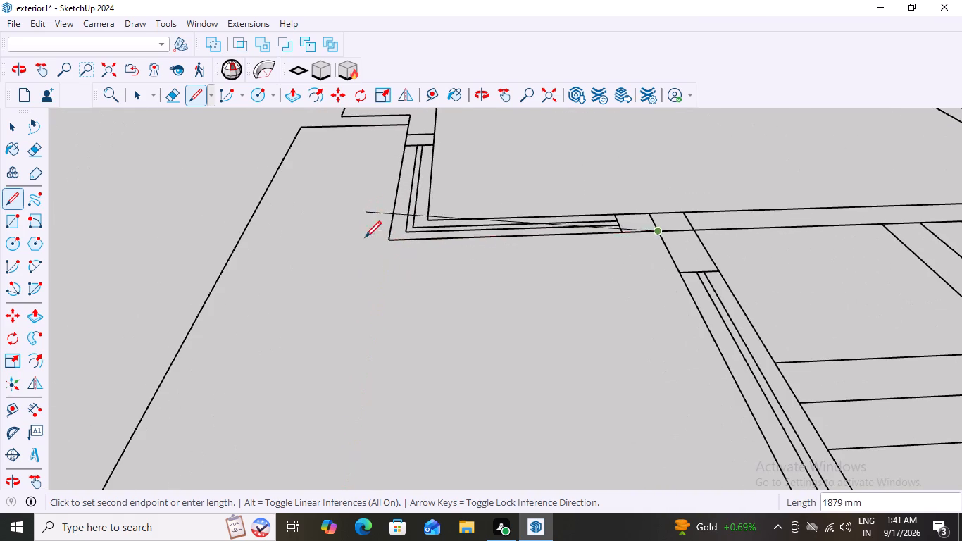
click(388, 241)
scroll(388, 241, down, 9)
scroll(397, 154, up, 10)
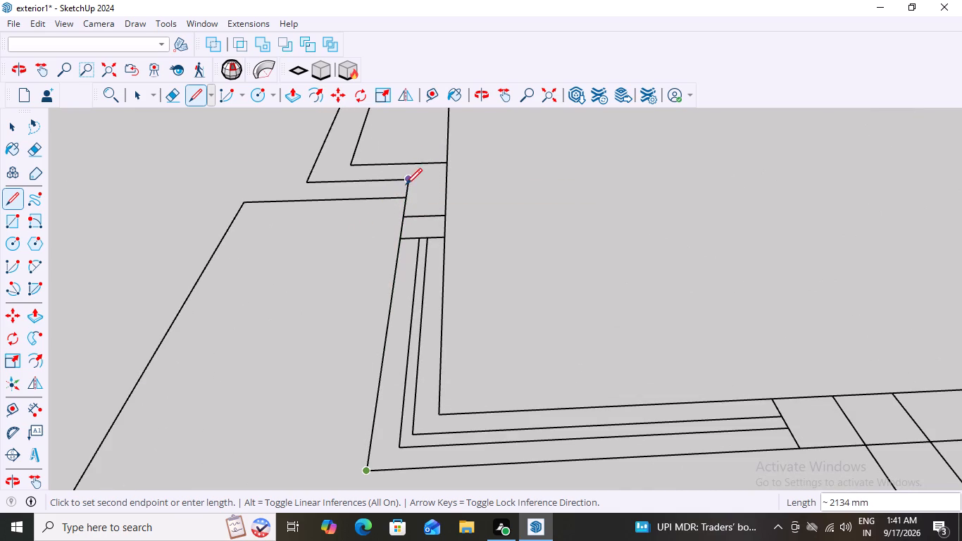
click(406, 182)
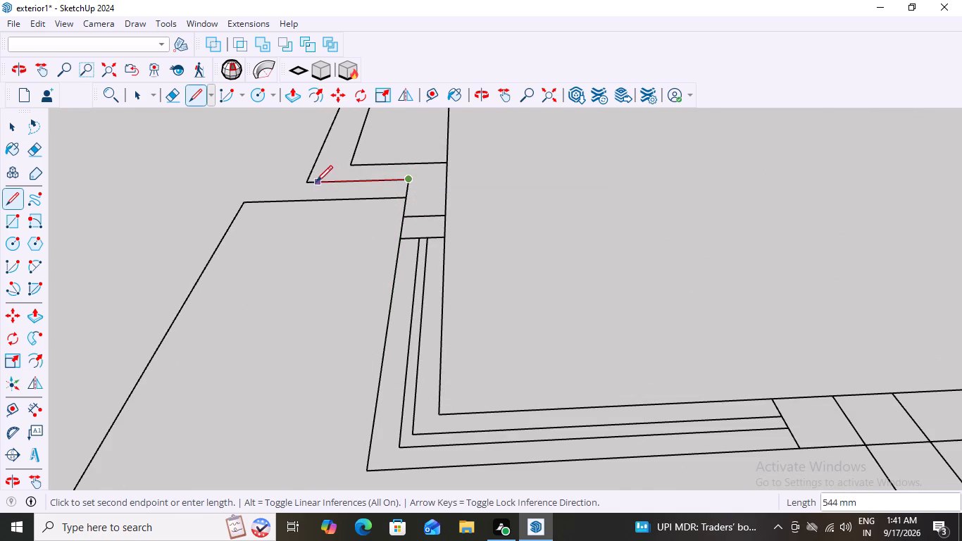
click(309, 181)
Trace the rear room's 2,286 mm side wall, the rear wall of about 10,135 mm, and the 1,067 mm jog outward.
scroll(300, 197, down, 3)
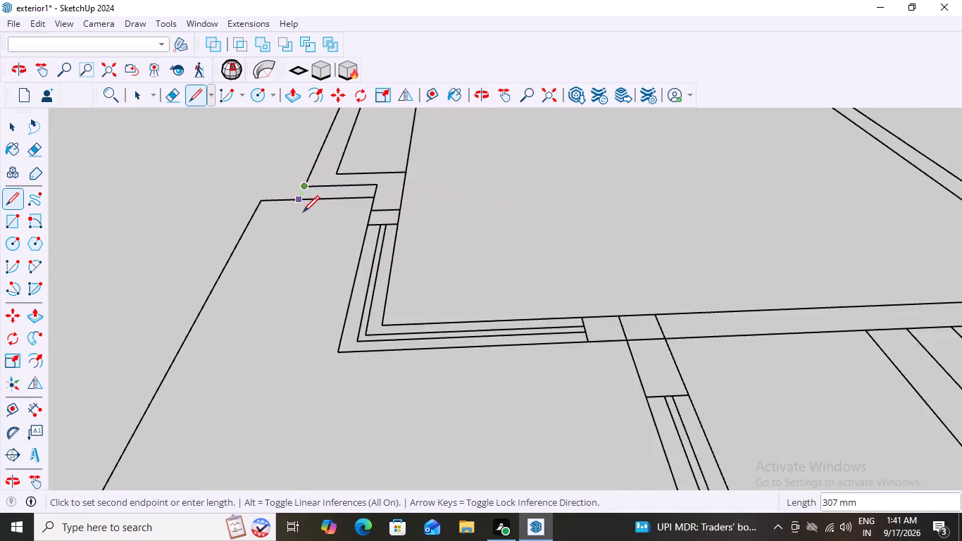
scroll(303, 212, down, 16)
scroll(331, 185, up, 10)
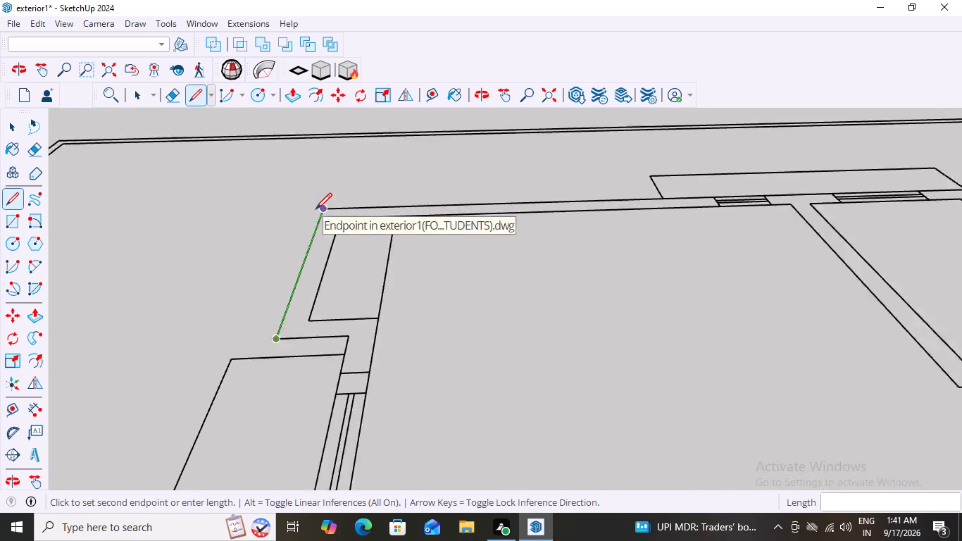
scroll(316, 209, up, 2)
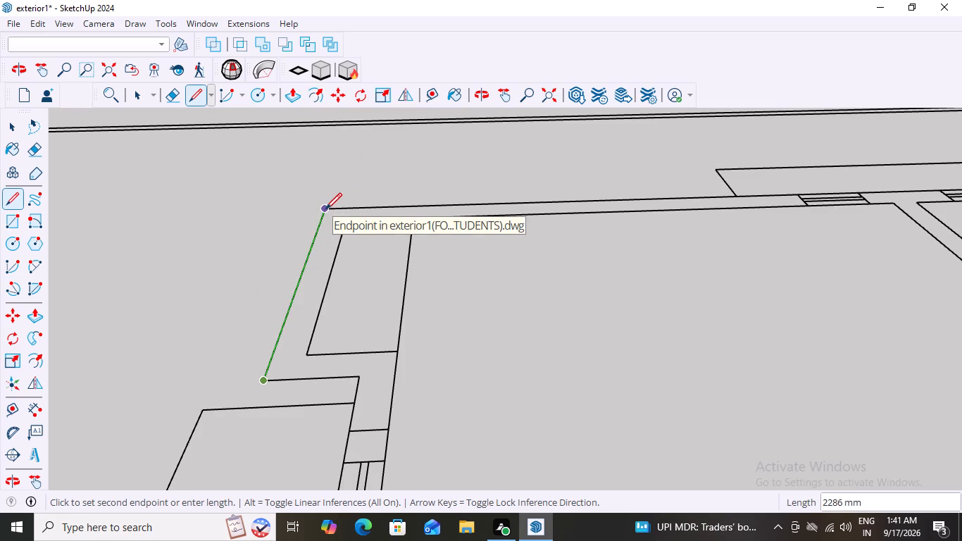
click(324, 209)
scroll(301, 225, down, 2)
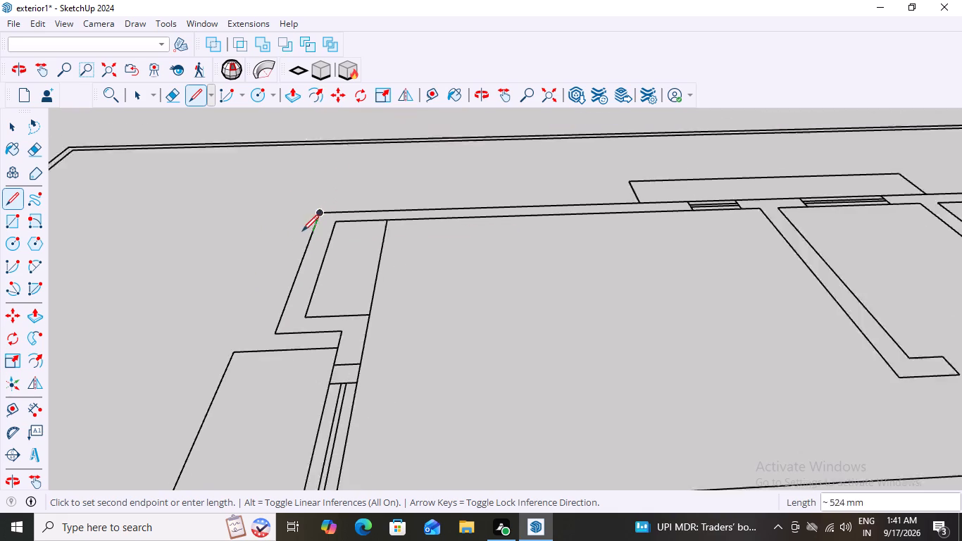
scroll(302, 231, down, 17)
scroll(556, 232, up, 6)
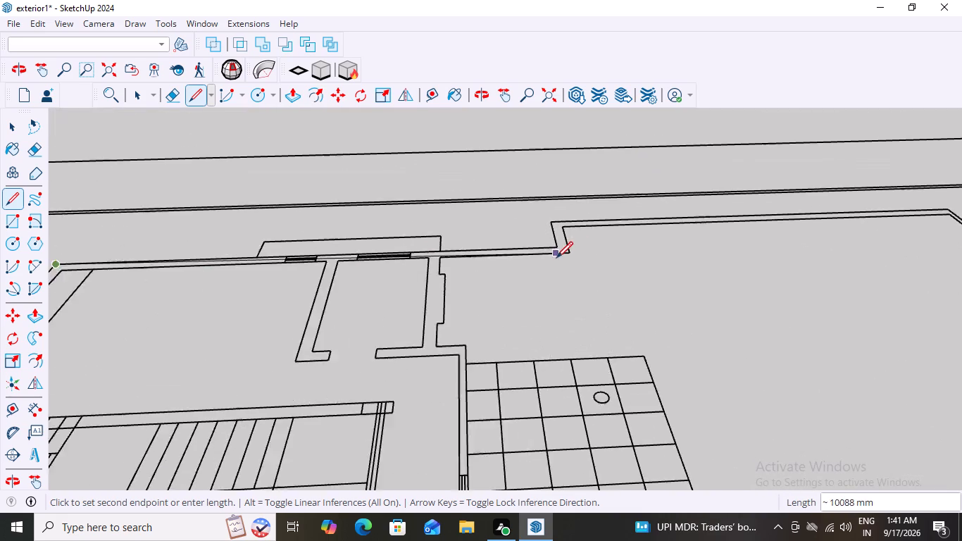
scroll(556, 258, up, 4)
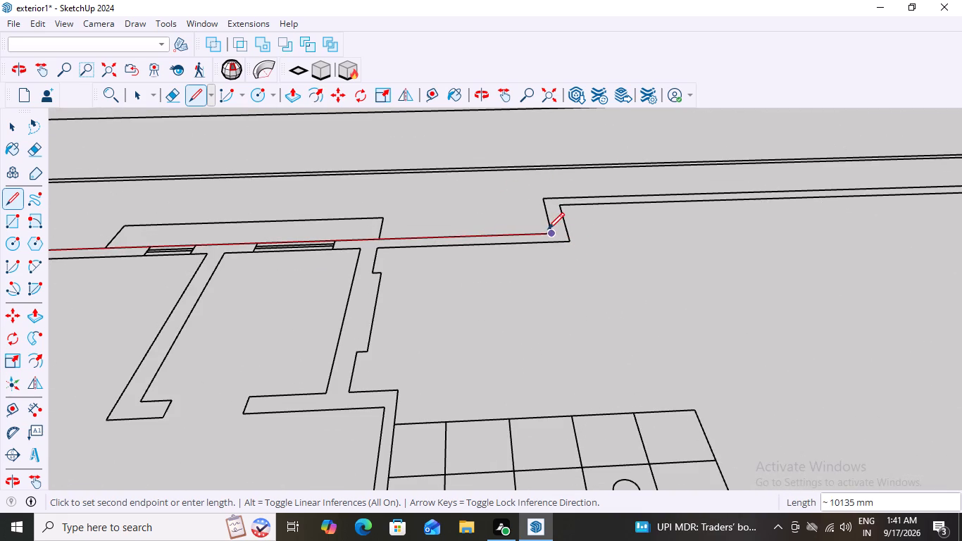
click(551, 234)
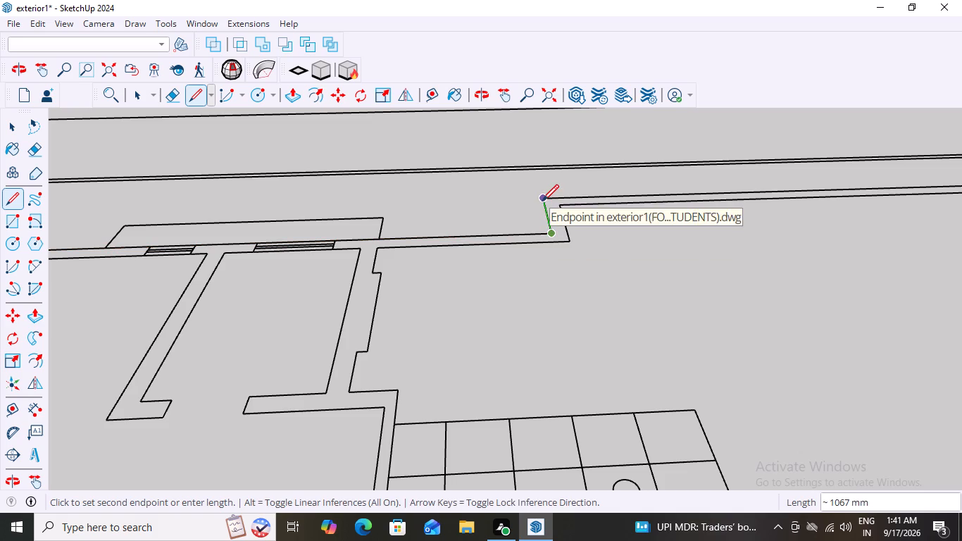
click(542, 201)
Trace the rear boundary wall for about 9,315 mm and follow its stepped corners to the end of the 2,896 mm edge.
scroll(542, 201, down, 15)
scroll(699, 189, up, 2)
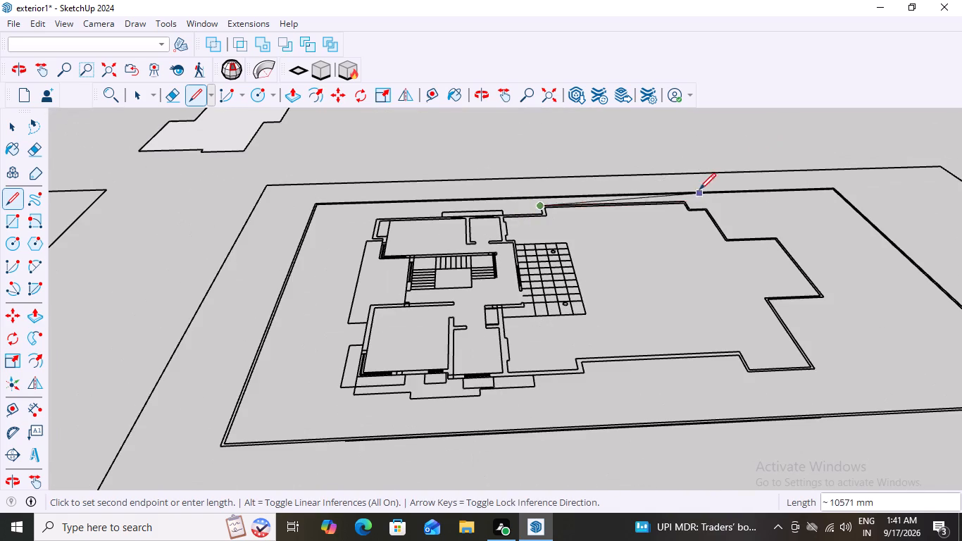
scroll(699, 189, up, 14)
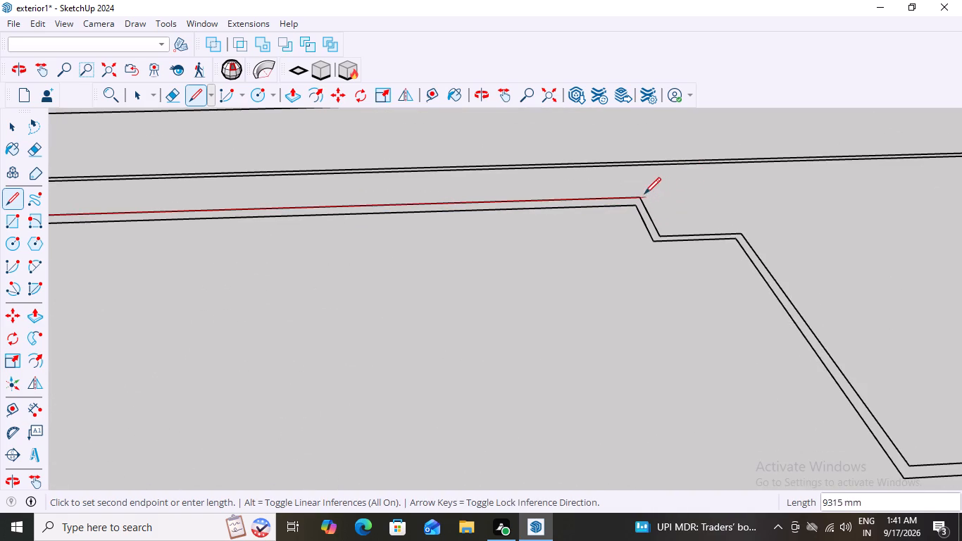
click(639, 197)
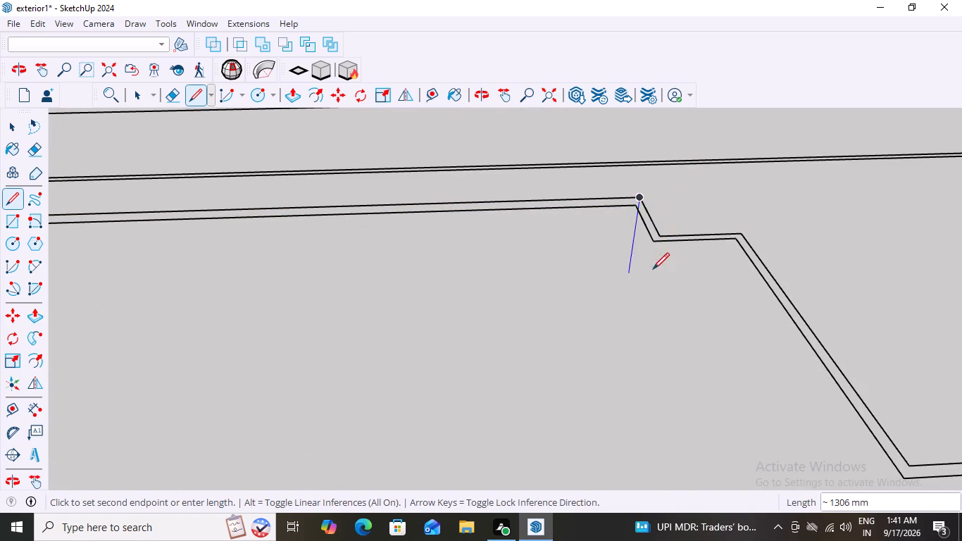
click(658, 237)
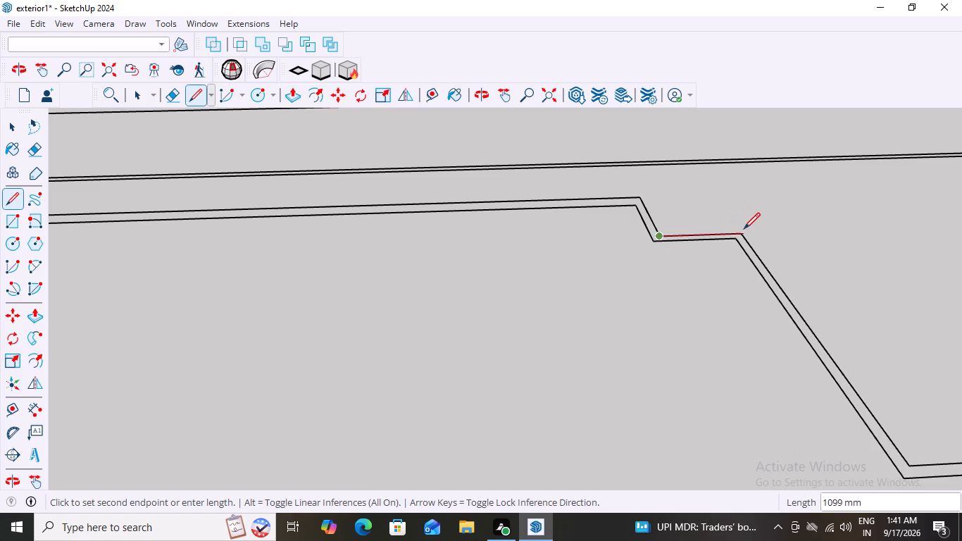
click(742, 232)
scroll(742, 232, down, 20)
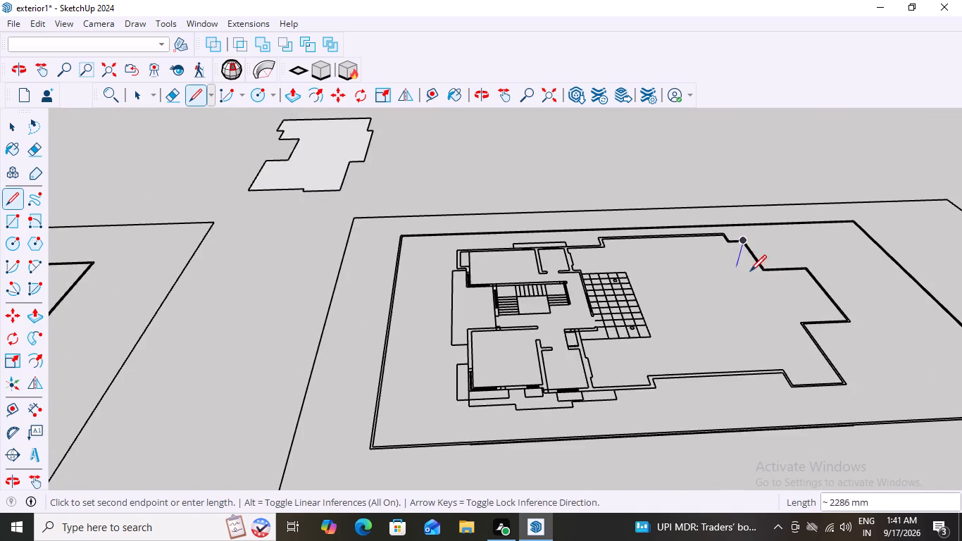
scroll(872, 279, up, 19)
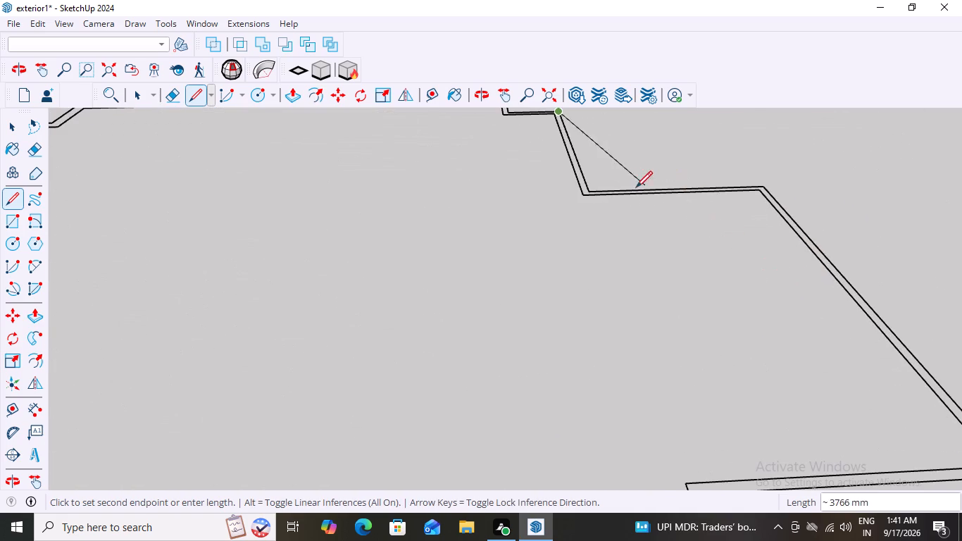
click(589, 191)
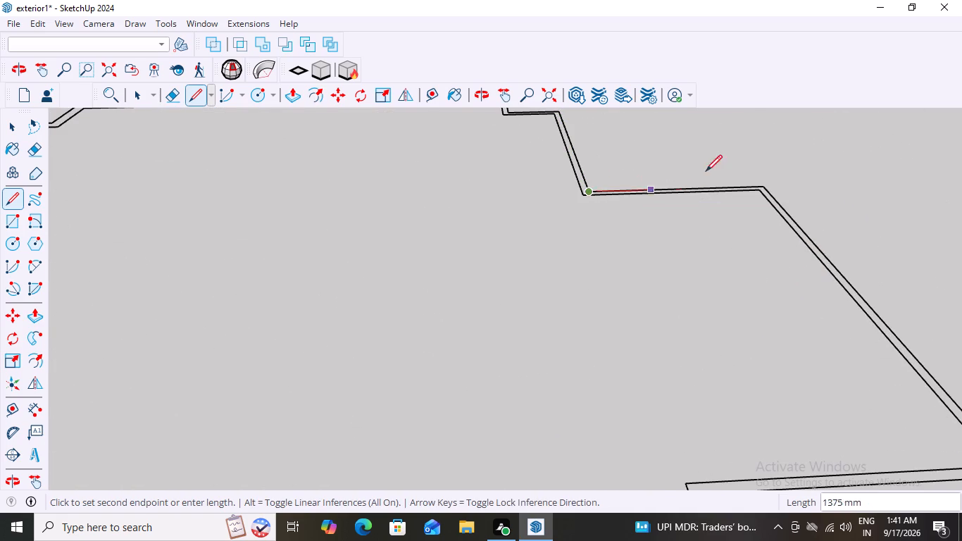
click(761, 187)
Trace the outer wall's far end around its inward recess, including the edges about 5,029 mm and 2,972 mm long.
scroll(761, 187, down, 14)
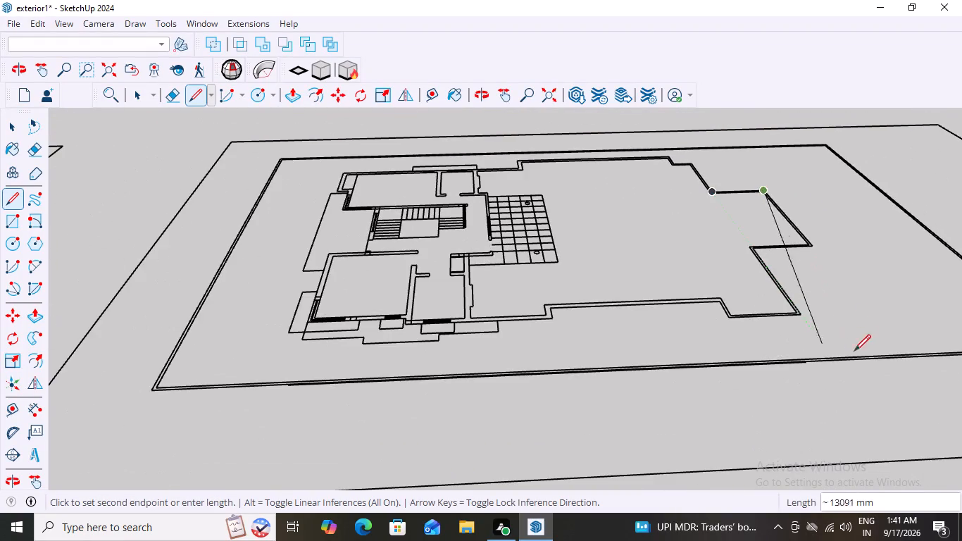
scroll(856, 278, up, 17)
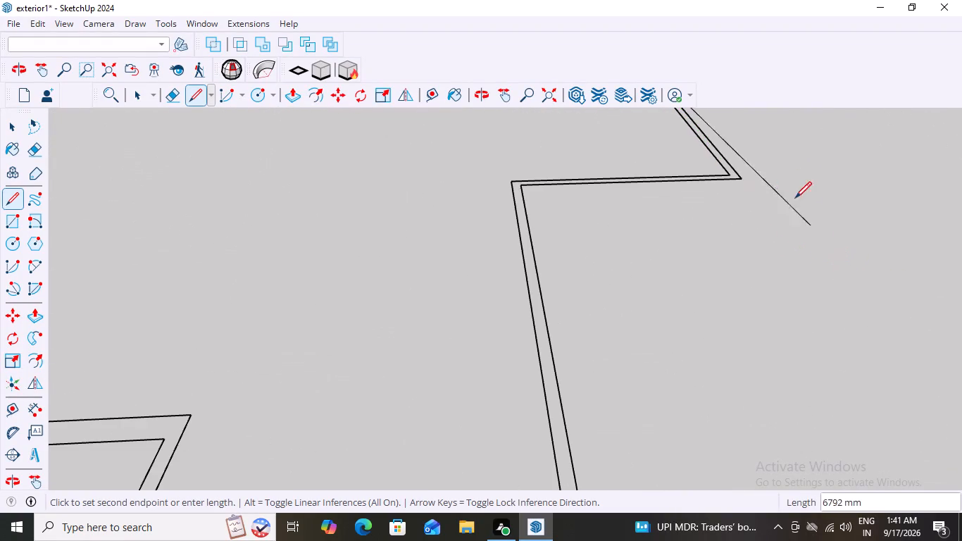
click(739, 180)
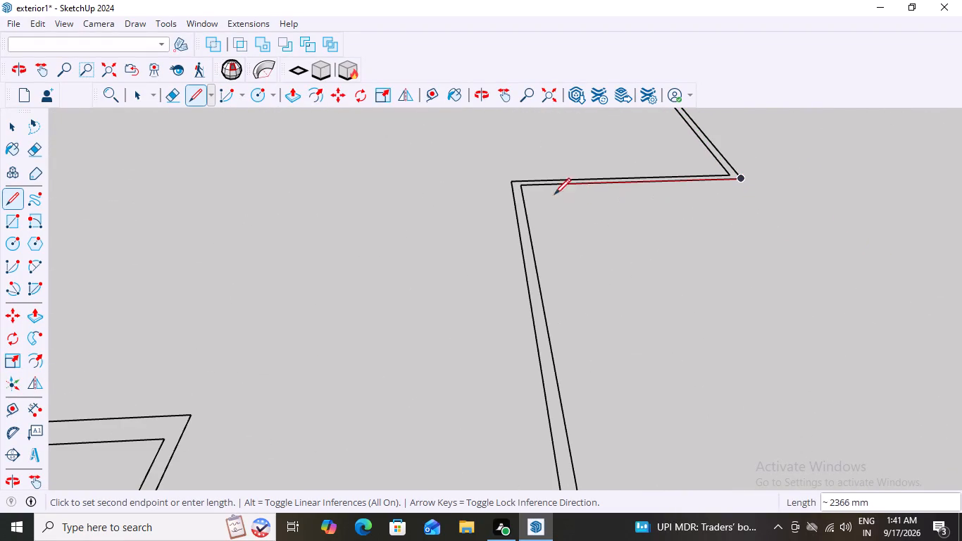
click(518, 187)
scroll(518, 189, down, 8)
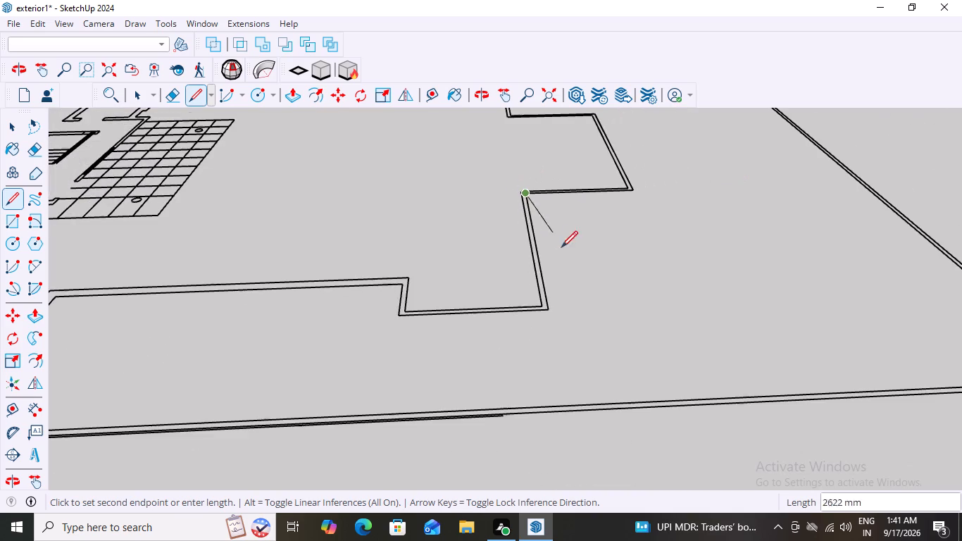
scroll(554, 339, up, 3)
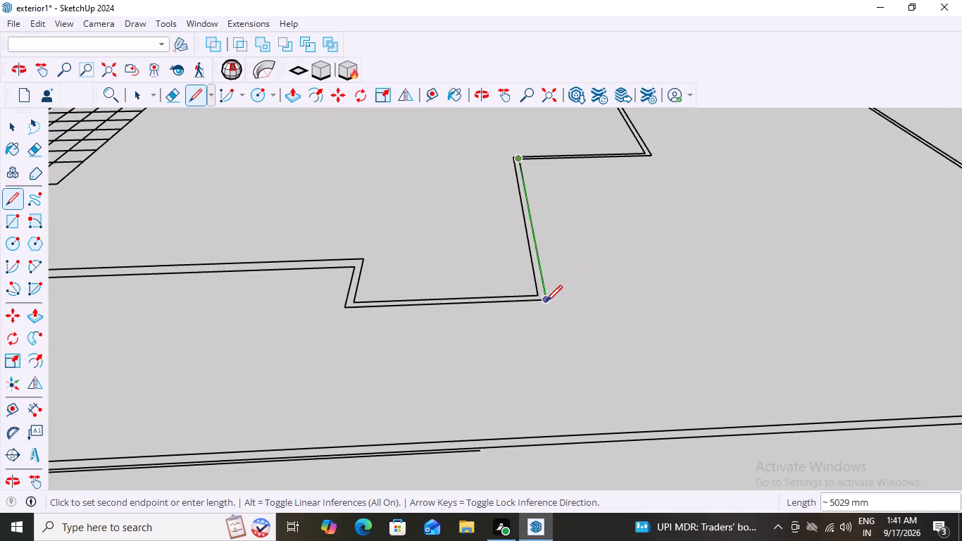
click(546, 301)
click(344, 309)
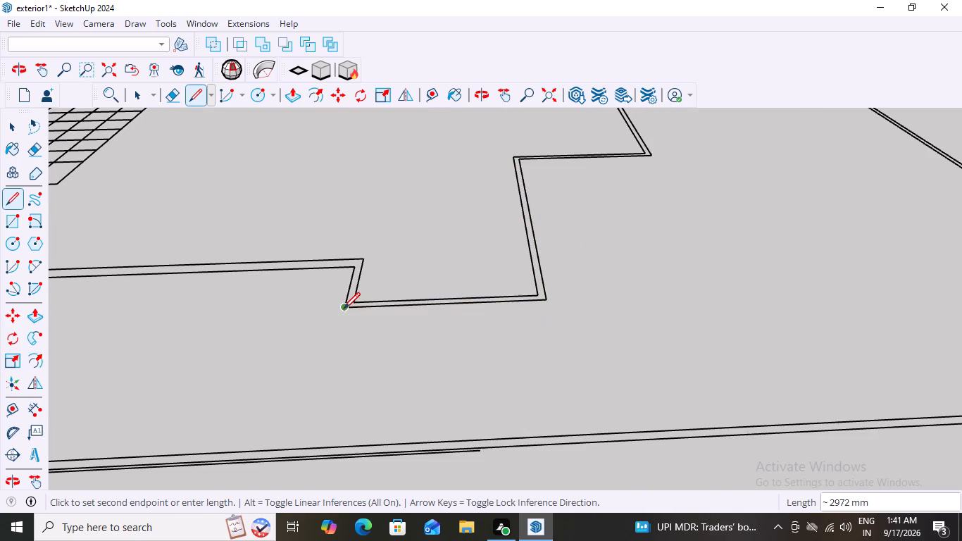
Trace the outer wall's 1,067 mm return edge, the straight run of about 7,087 mm, and the short jog outward.
scroll(344, 309, down, 10)
scroll(180, 336, up, 9)
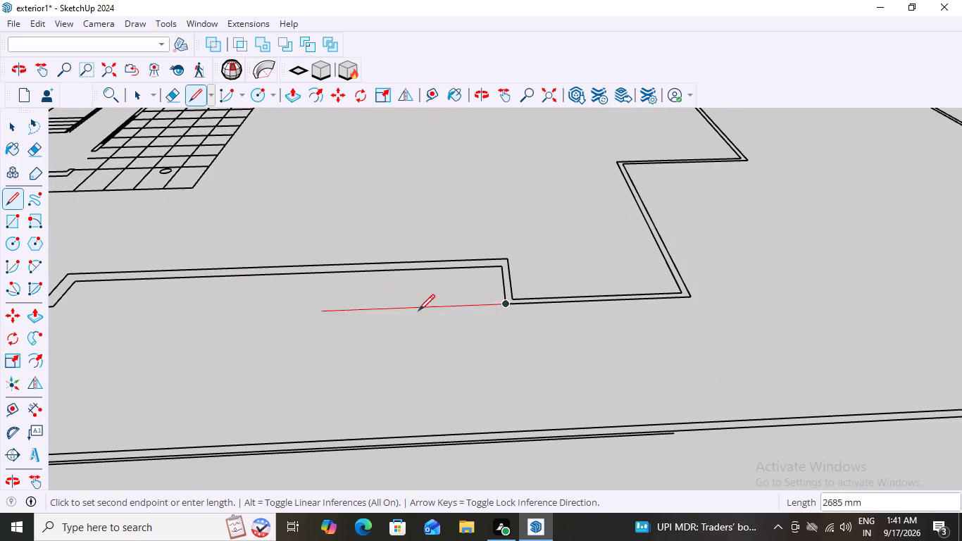
click(498, 268)
scroll(485, 275, down, 10)
scroll(285, 289, up, 5)
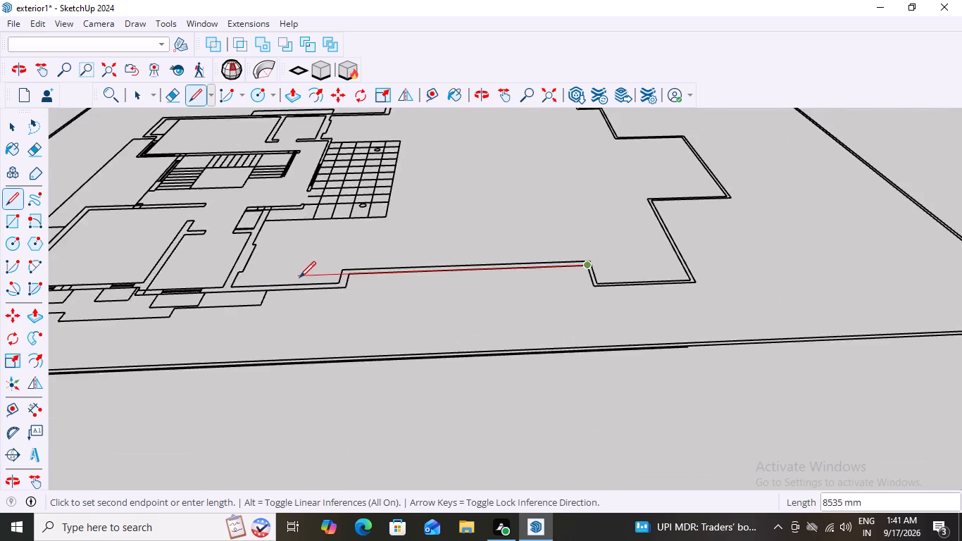
scroll(299, 278, up, 3)
click(373, 275)
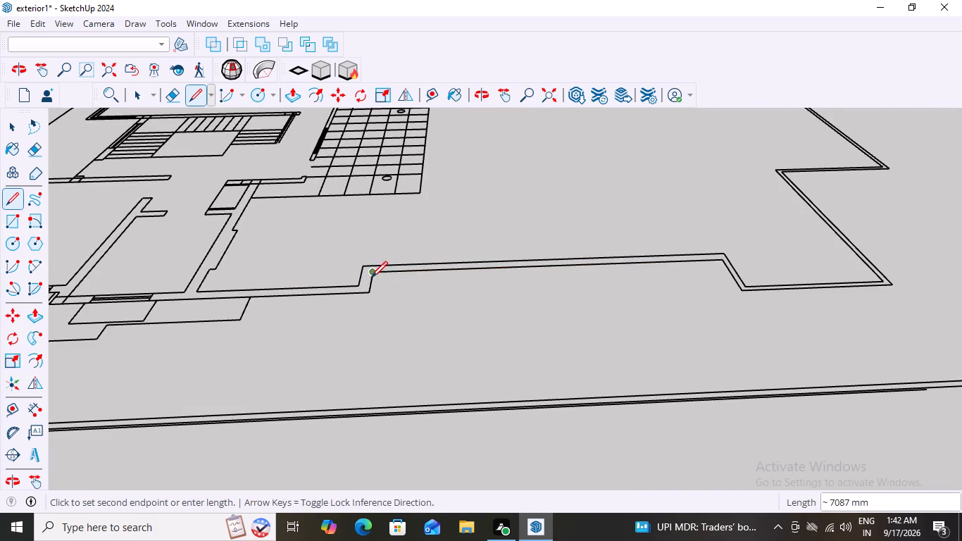
click(370, 293)
Trace the side wall past the windows, follow its small step, and close the outline at the windowed room's outer corner.
scroll(279, 317, down, 9)
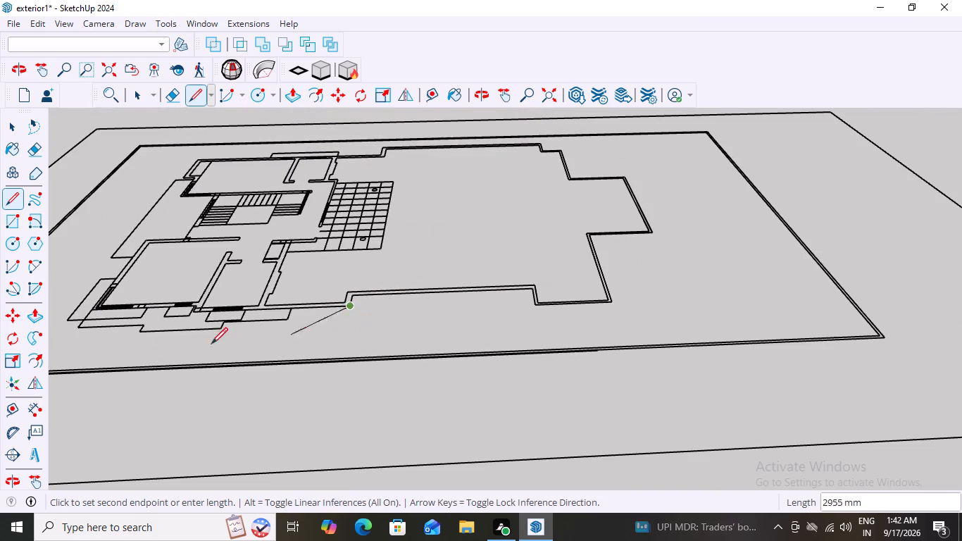
scroll(241, 326, up, 3)
scroll(172, 330, up, 9)
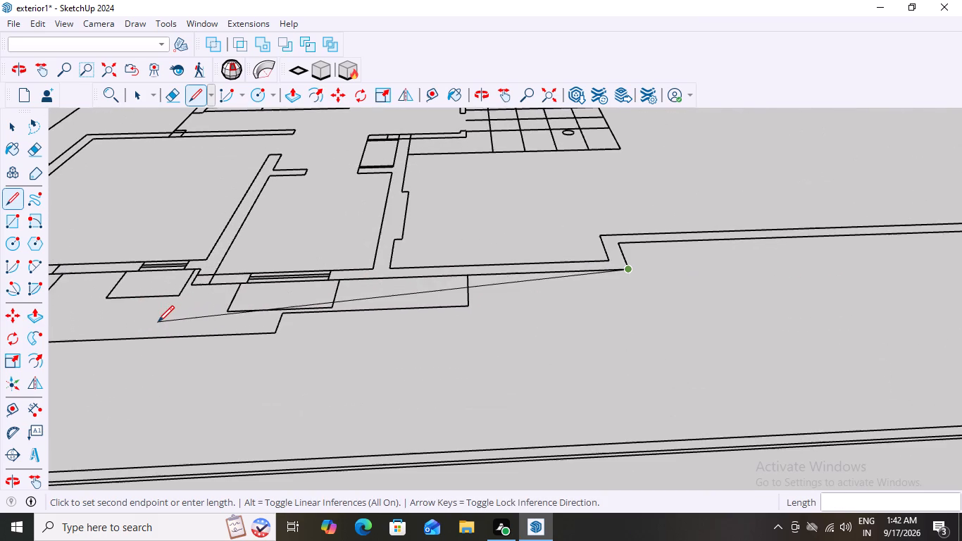
click(192, 287)
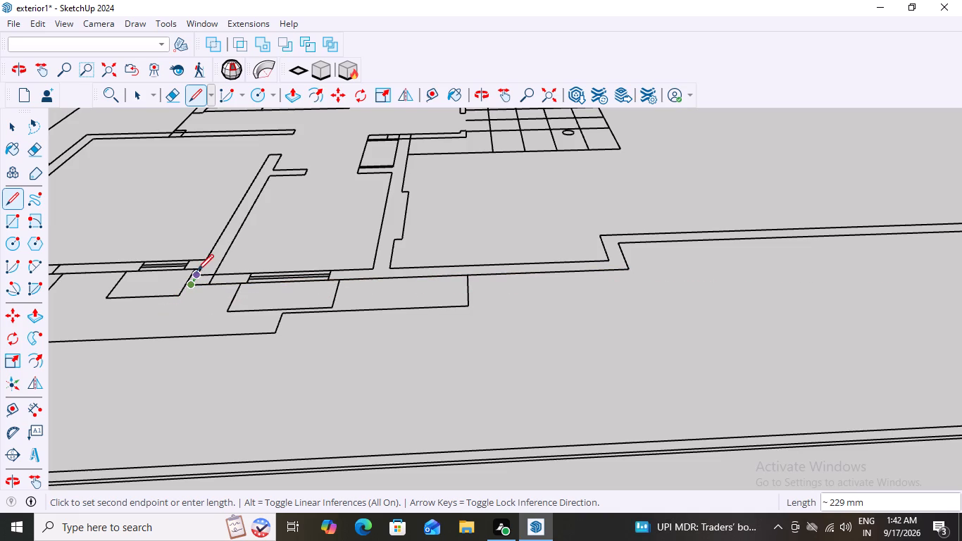
scroll(198, 268, up, 8)
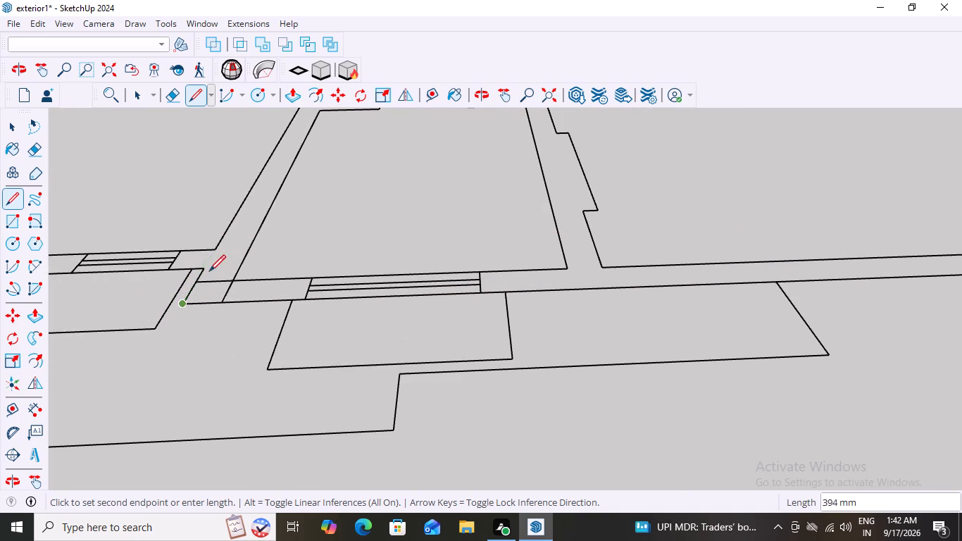
click(203, 270)
scroll(203, 270, down, 15)
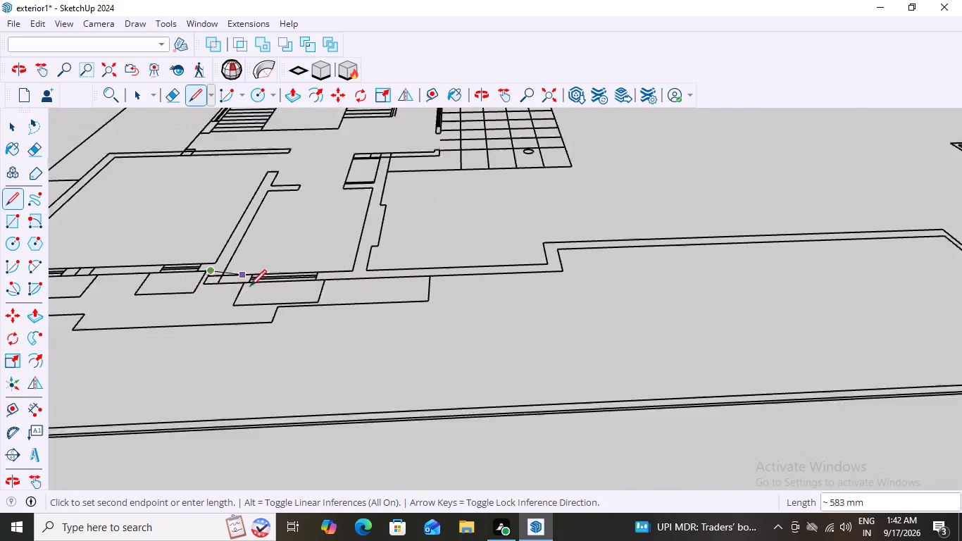
scroll(165, 294, down, 10)
scroll(112, 287, up, 2)
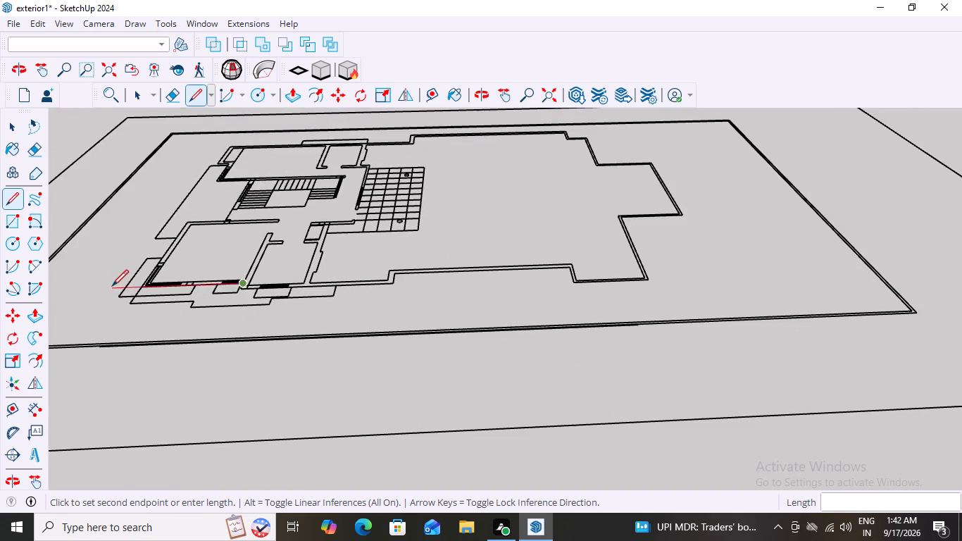
scroll(112, 286, up, 6)
scroll(168, 338, up, 8)
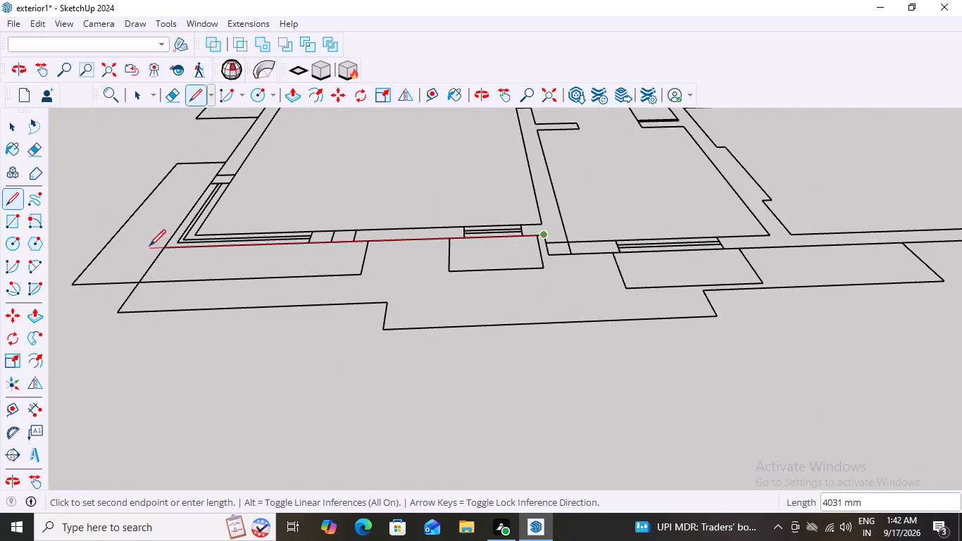
click(166, 248)
scroll(273, 370, down, 9)
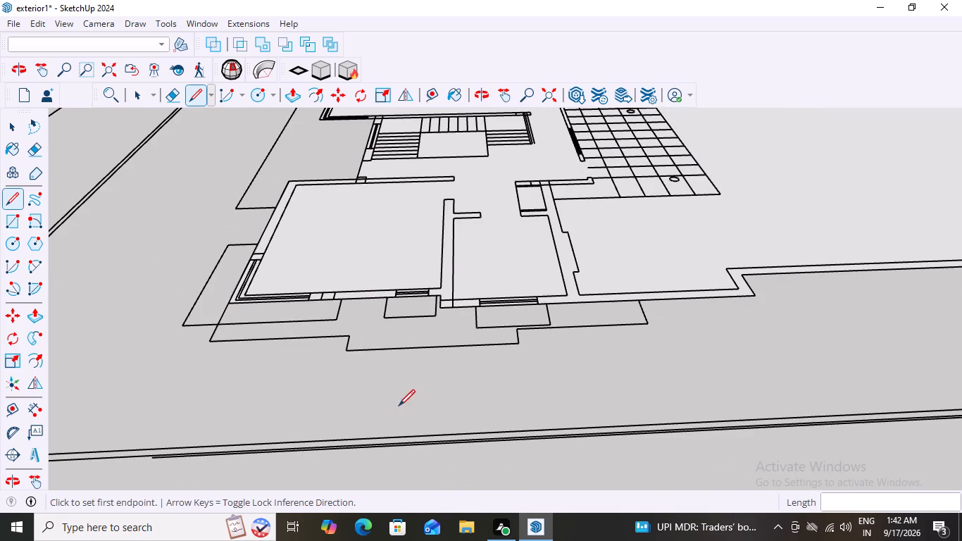
key(space)
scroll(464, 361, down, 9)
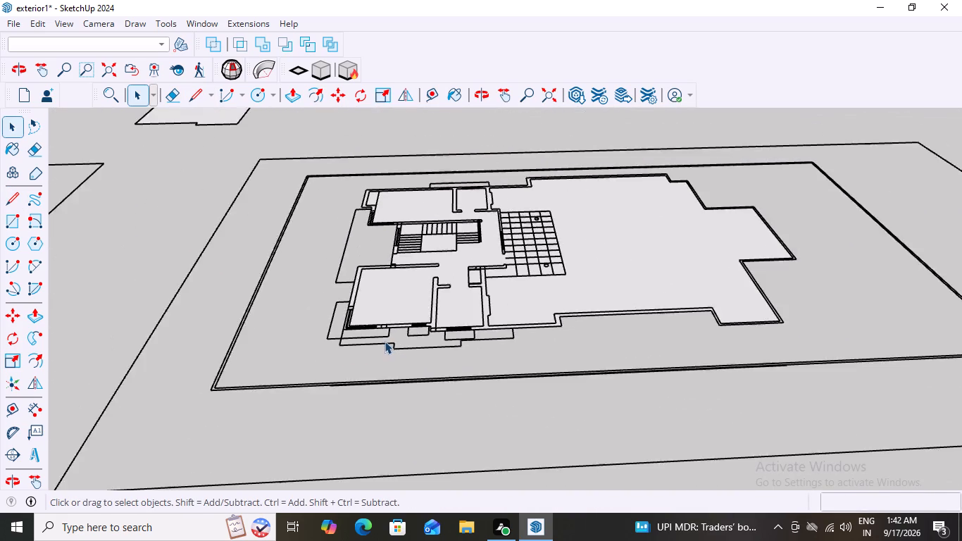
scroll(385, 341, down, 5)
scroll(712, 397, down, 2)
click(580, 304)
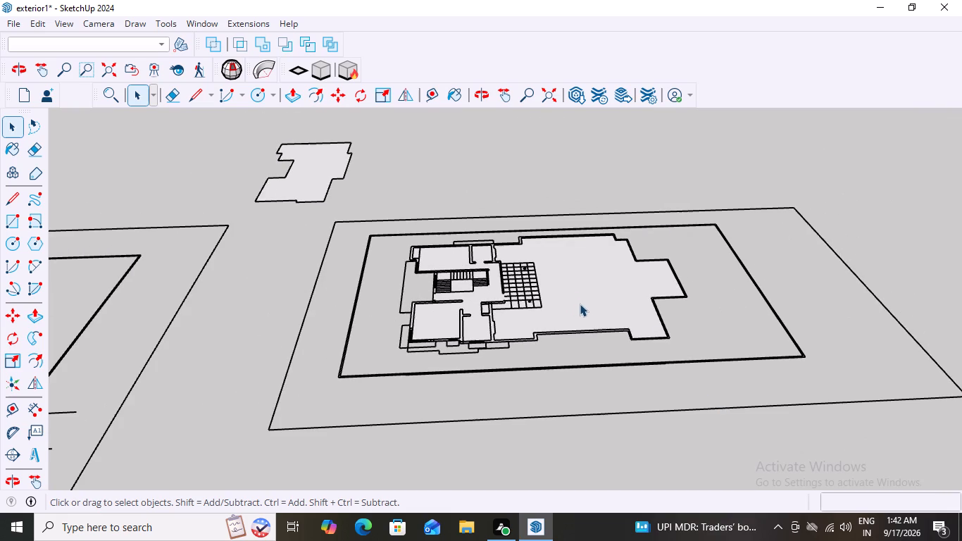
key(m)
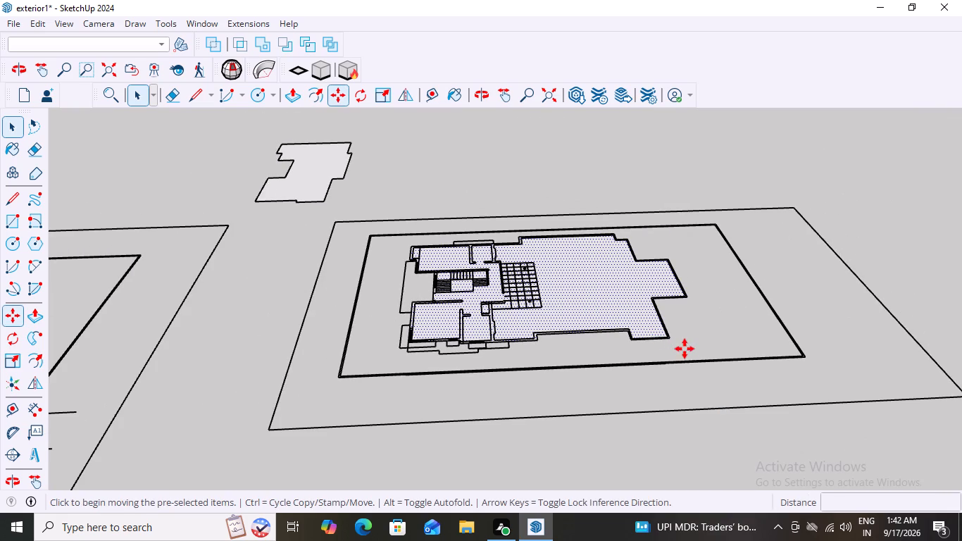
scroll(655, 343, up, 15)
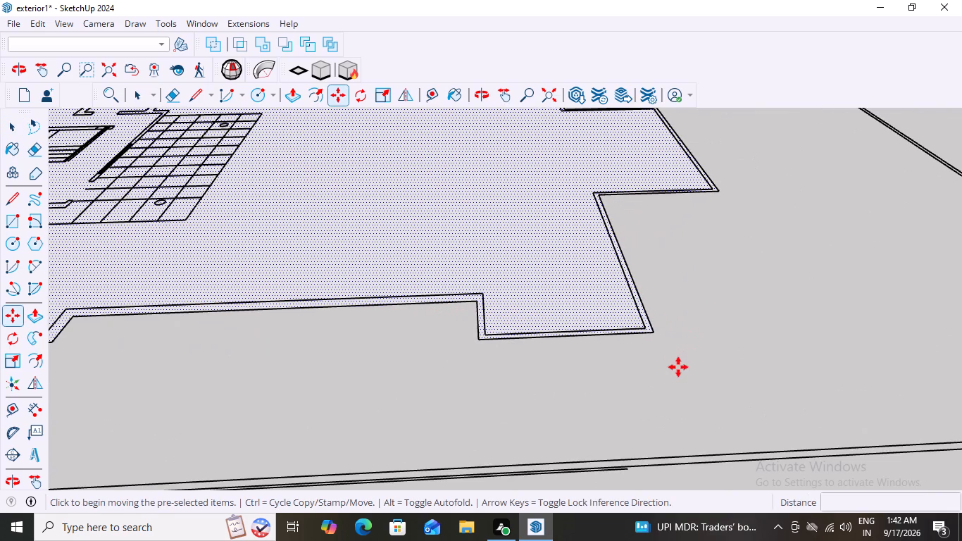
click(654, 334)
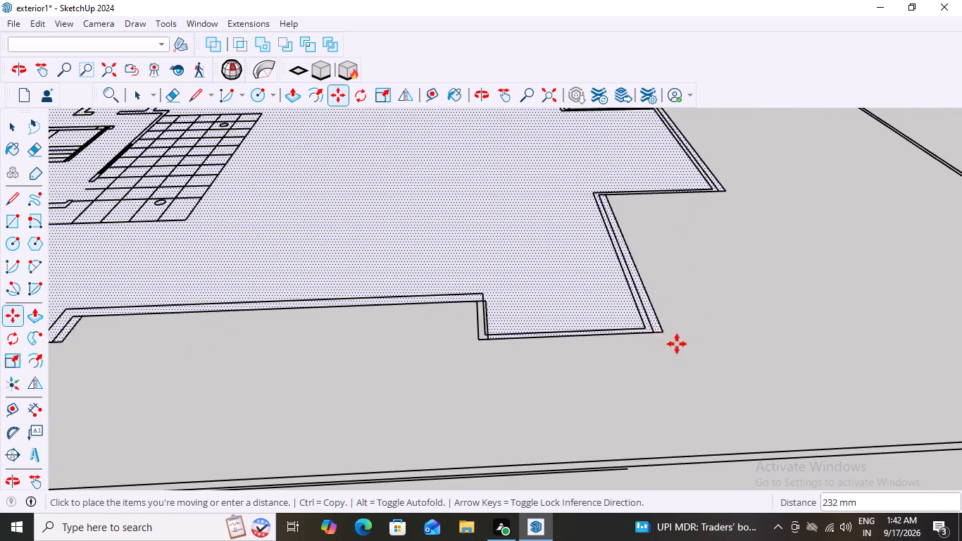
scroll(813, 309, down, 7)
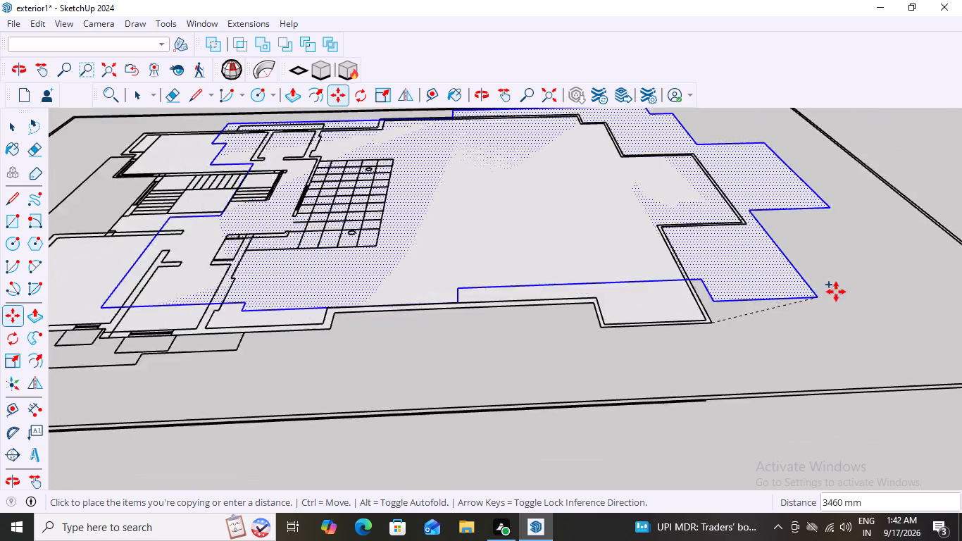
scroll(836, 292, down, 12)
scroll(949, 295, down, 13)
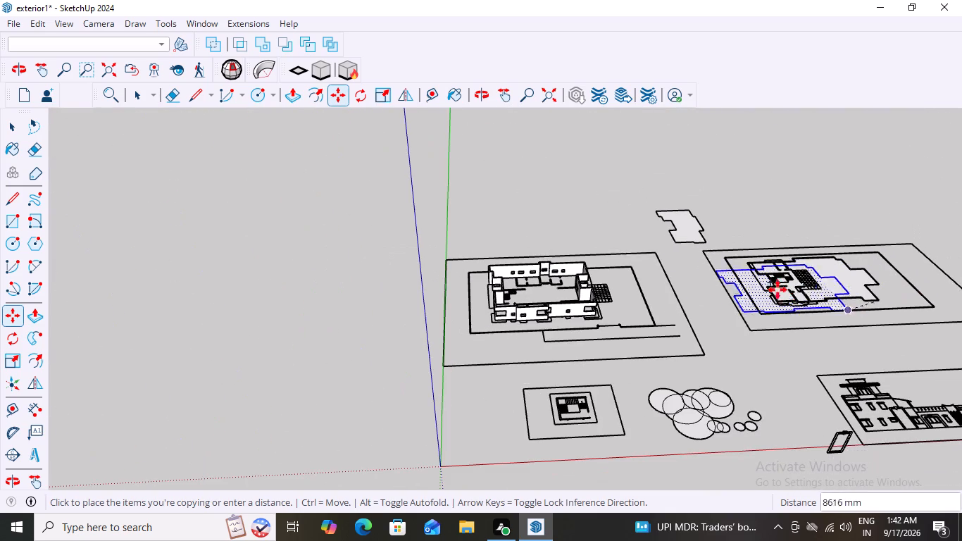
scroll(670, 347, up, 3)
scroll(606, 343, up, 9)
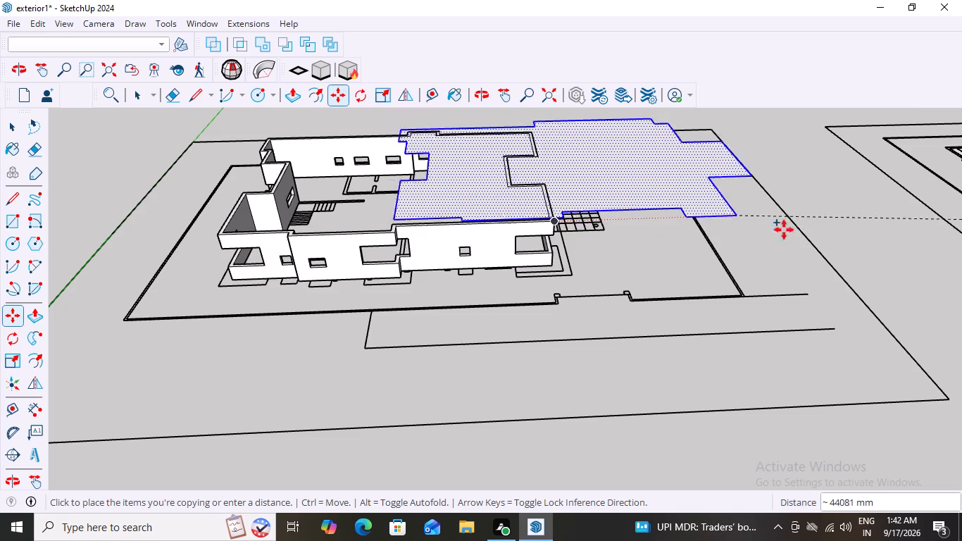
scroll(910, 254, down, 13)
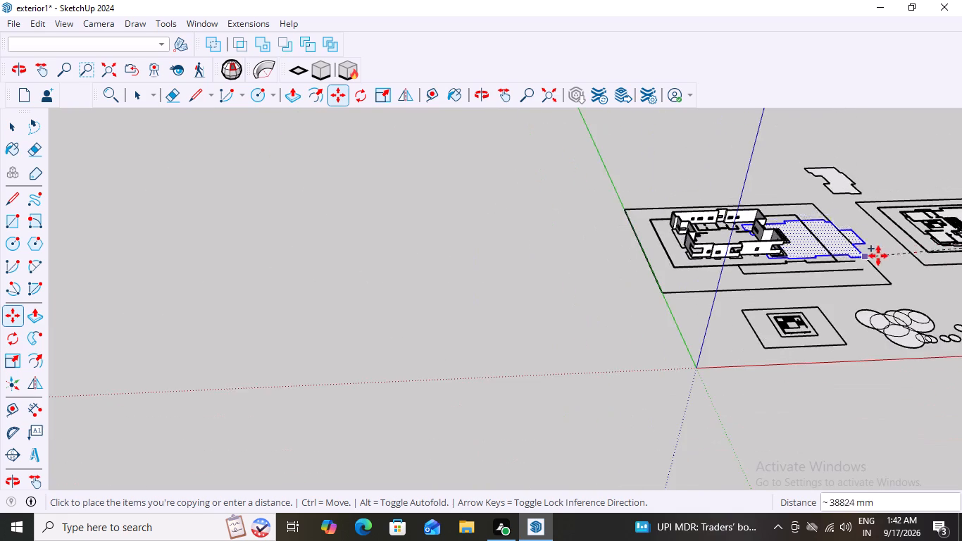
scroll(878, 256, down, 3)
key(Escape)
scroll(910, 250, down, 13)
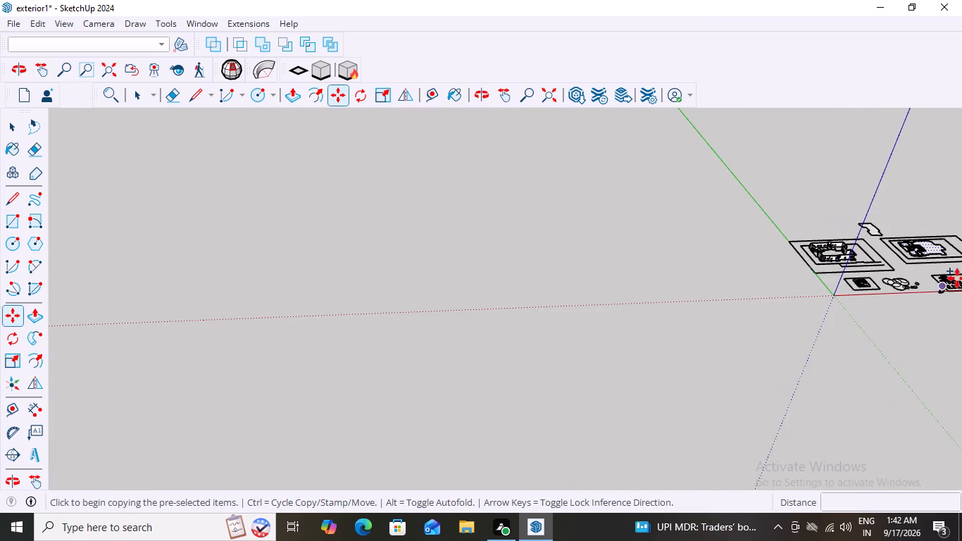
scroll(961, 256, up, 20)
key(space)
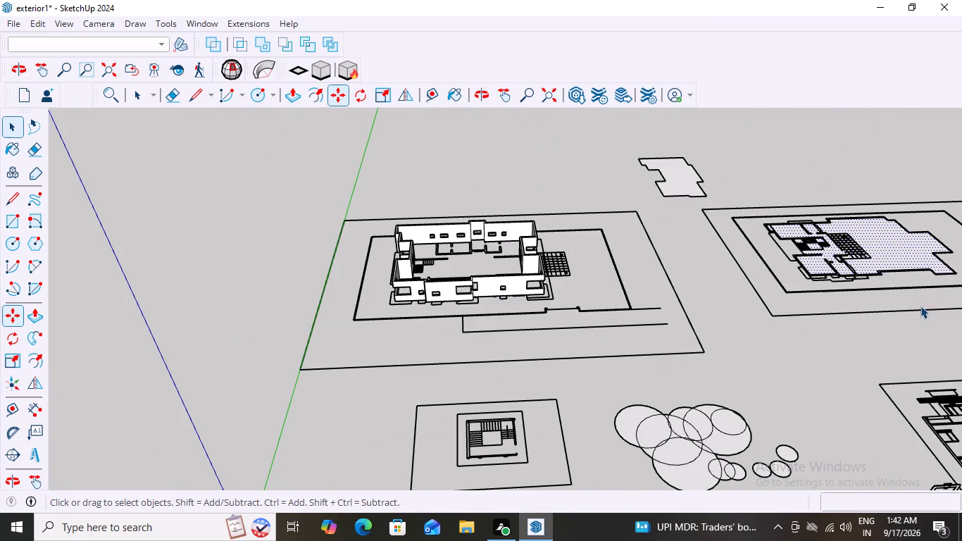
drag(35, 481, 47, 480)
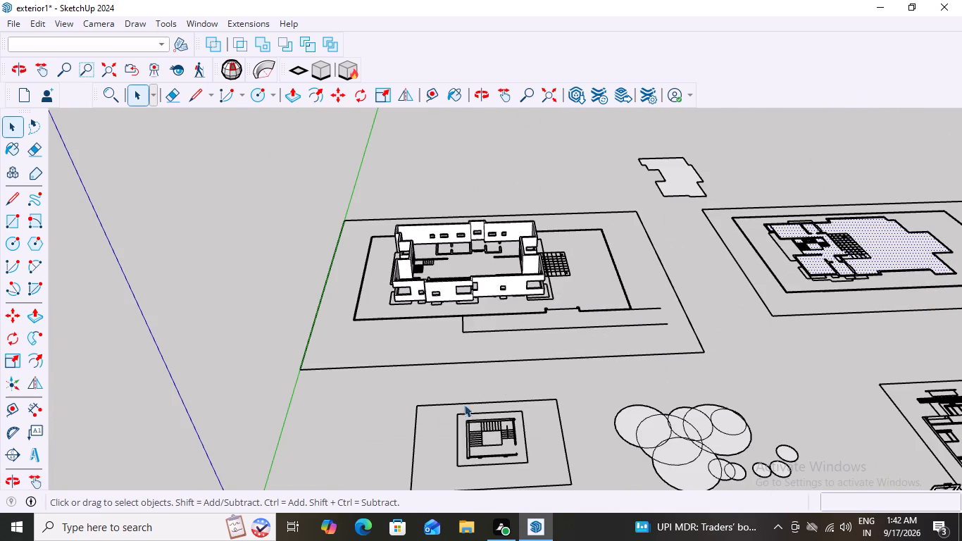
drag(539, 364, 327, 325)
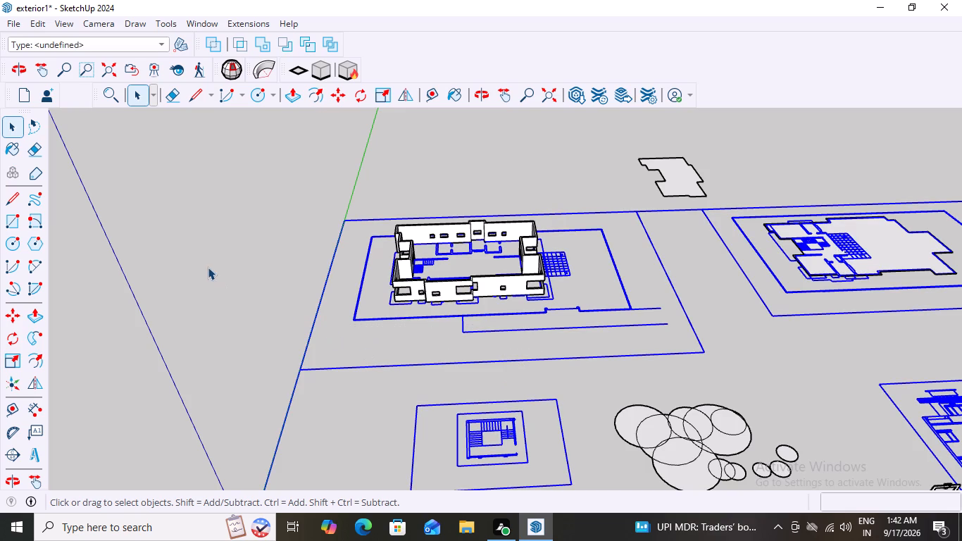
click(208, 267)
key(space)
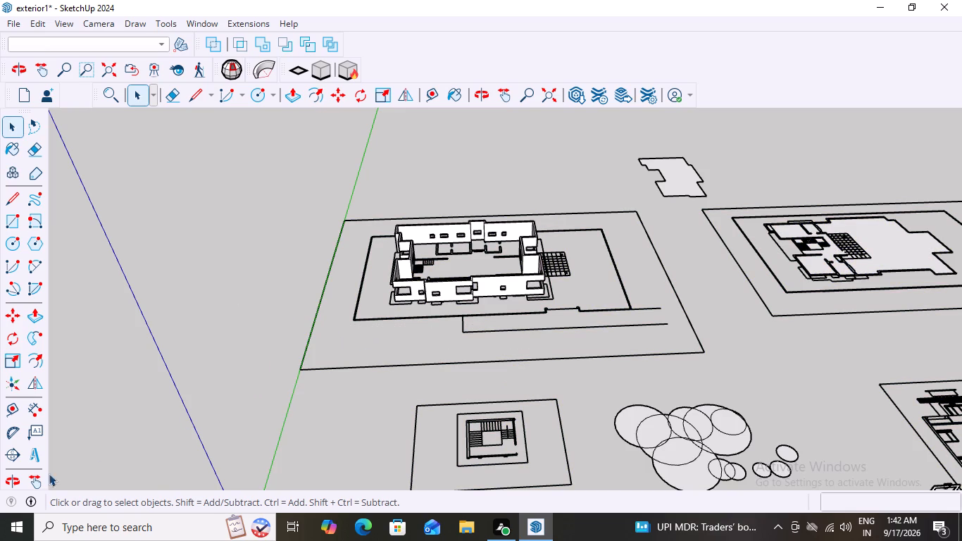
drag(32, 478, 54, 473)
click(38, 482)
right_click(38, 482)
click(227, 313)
Delete the cluster of overlapping circles lying between the small stair plan and the elevation drawing.
click(29, 477)
drag(295, 383, 177, 358)
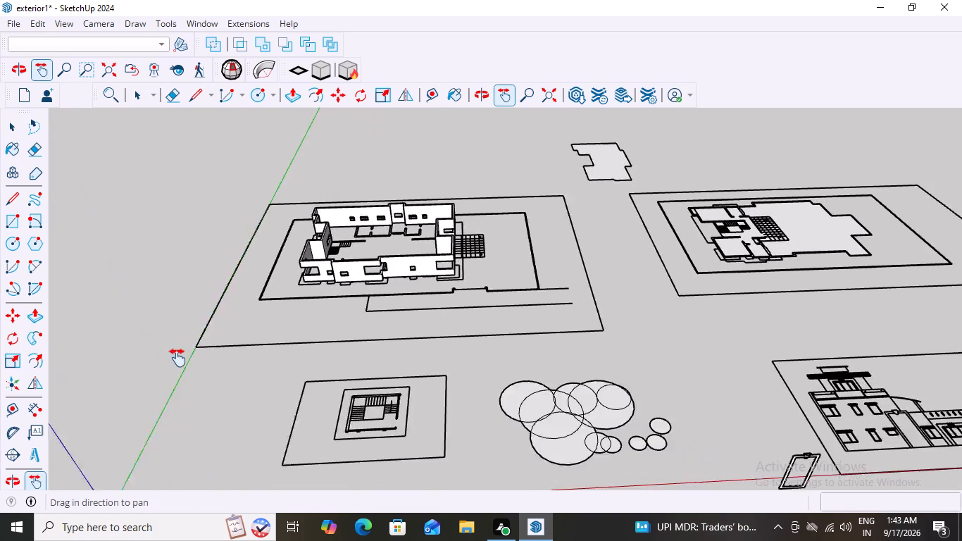
drag(177, 358, 140, 325)
scroll(421, 407, down, 8)
scroll(718, 334, up, 4)
scroll(724, 319, down, 1)
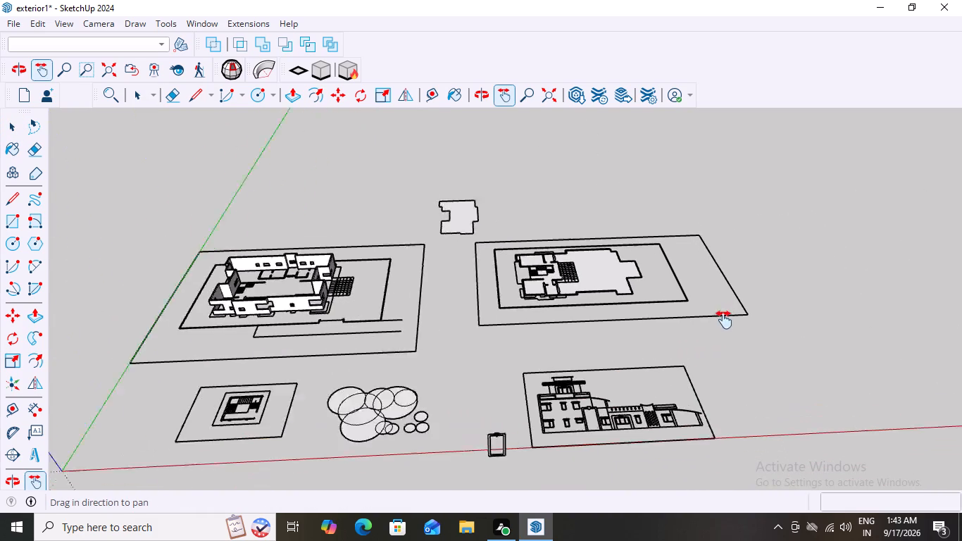
scroll(724, 320, up, 3)
key(space)
scroll(405, 330, down, 5)
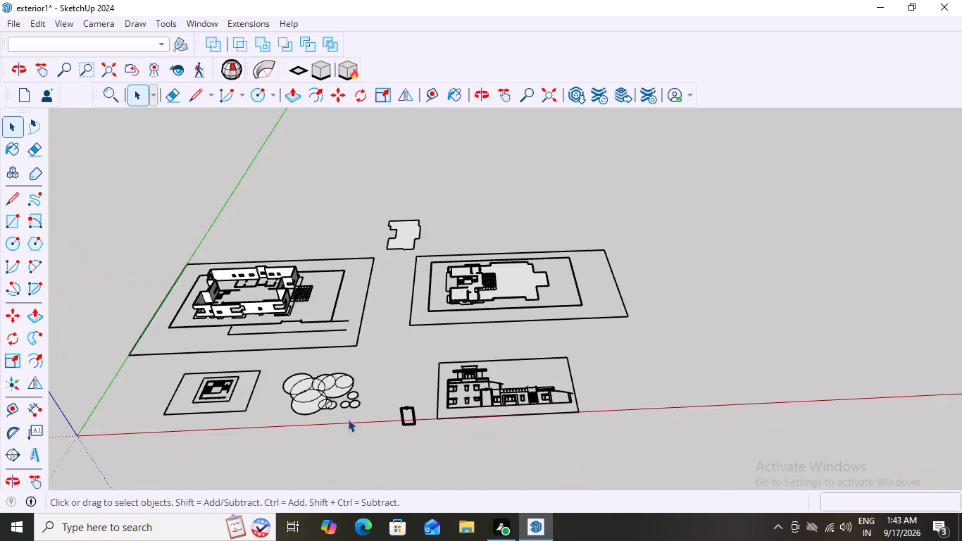
scroll(280, 435, up, 4)
drag(432, 312, 304, 395)
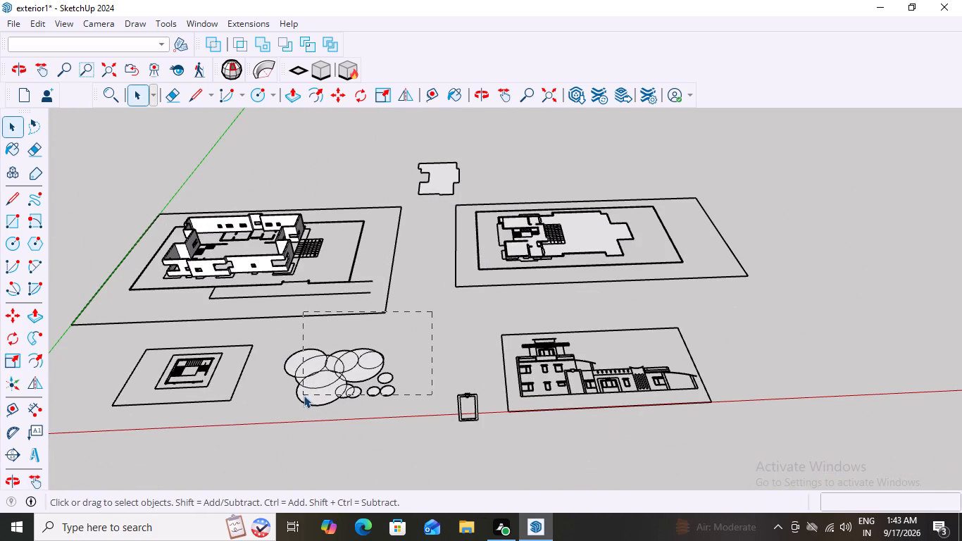
drag(304, 395, 375, 353)
key(space)
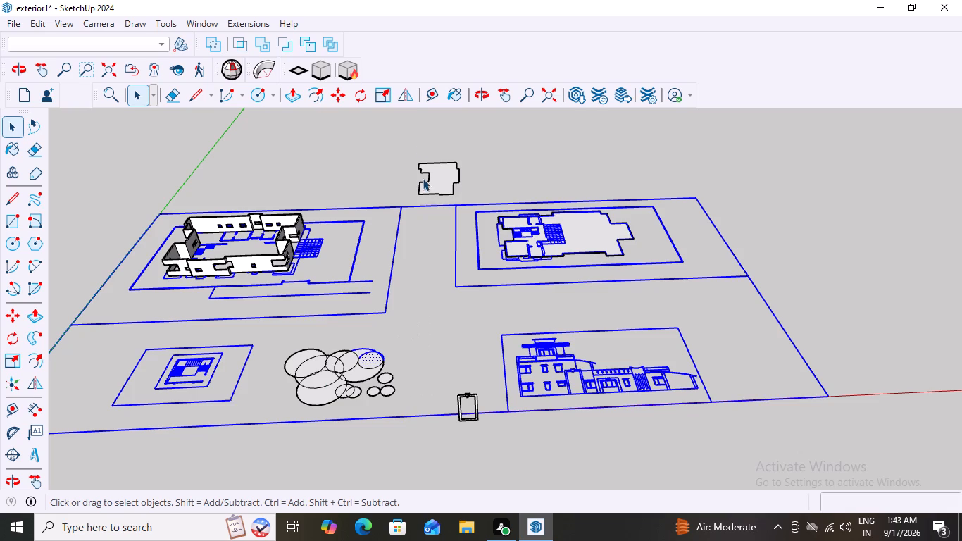
click(354, 163)
drag(432, 320, 368, 379)
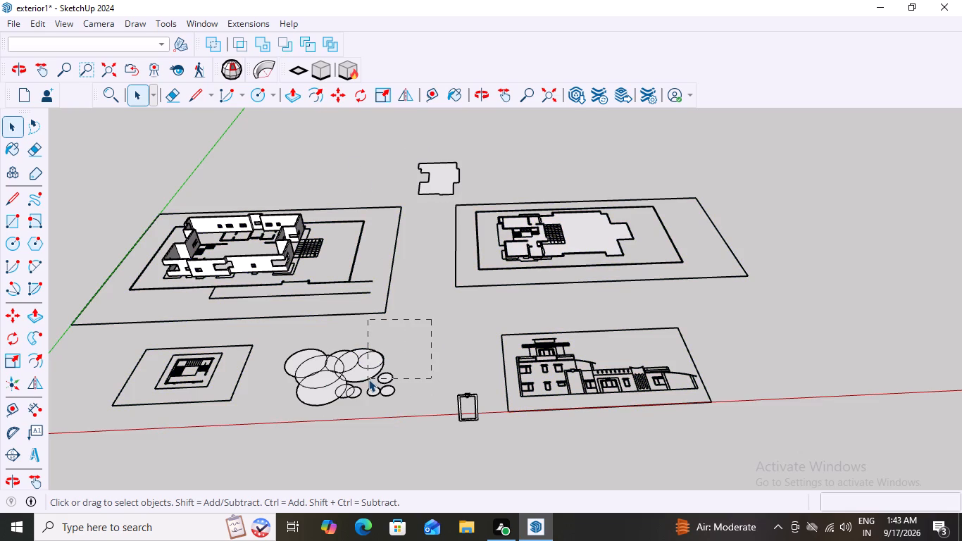
drag(368, 379, 278, 397)
key(Delete)
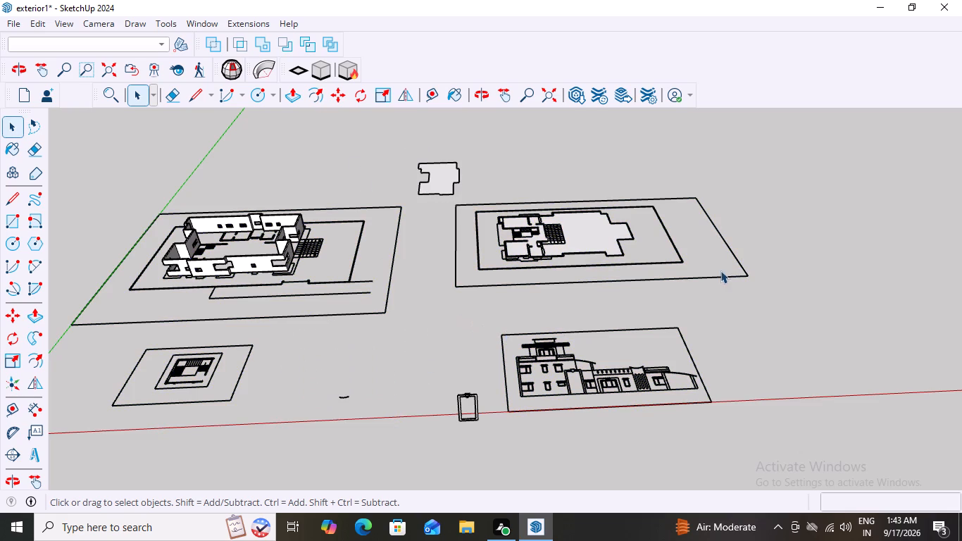
Delete the leftover short arc between the small stair plan and the elevation drawing.
scroll(330, 411, up, 4)
drag(406, 316, 389, 337)
drag(385, 342, 372, 356)
drag(367, 359, 326, 390)
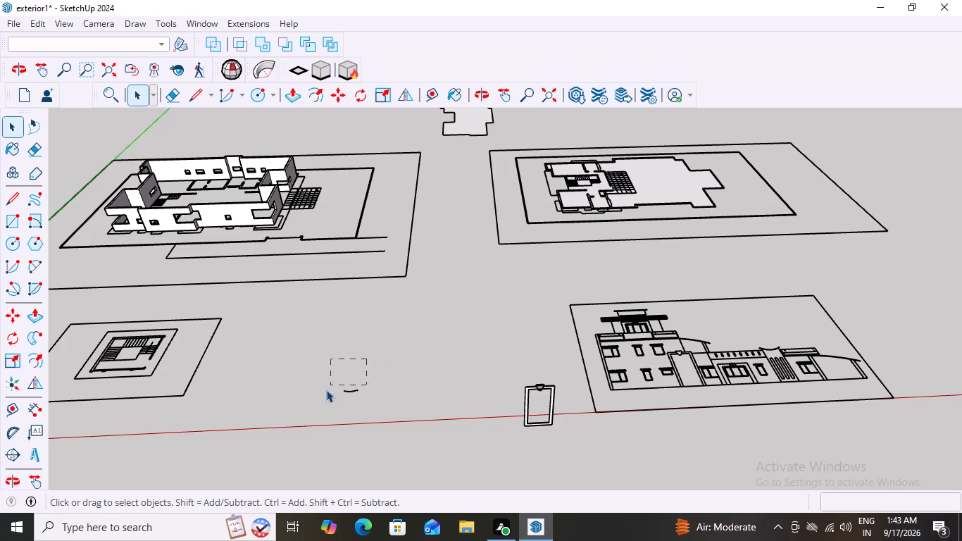
drag(326, 390, 316, 405)
key(Delete)
Extrude the traced floor outline face up 200 mm into a slab with Push/Pull.
scroll(424, 385, down, 10)
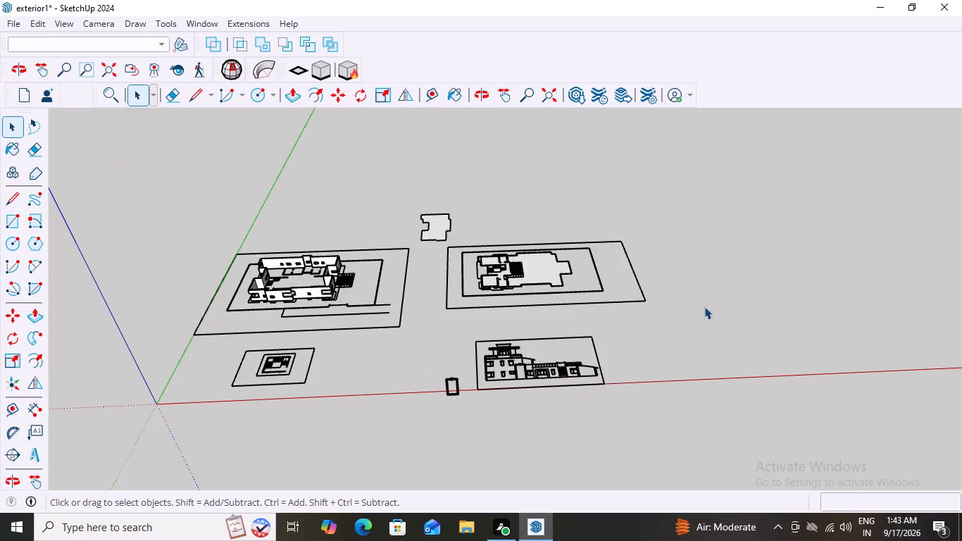
scroll(706, 301, up, 2)
scroll(484, 269, up, 8)
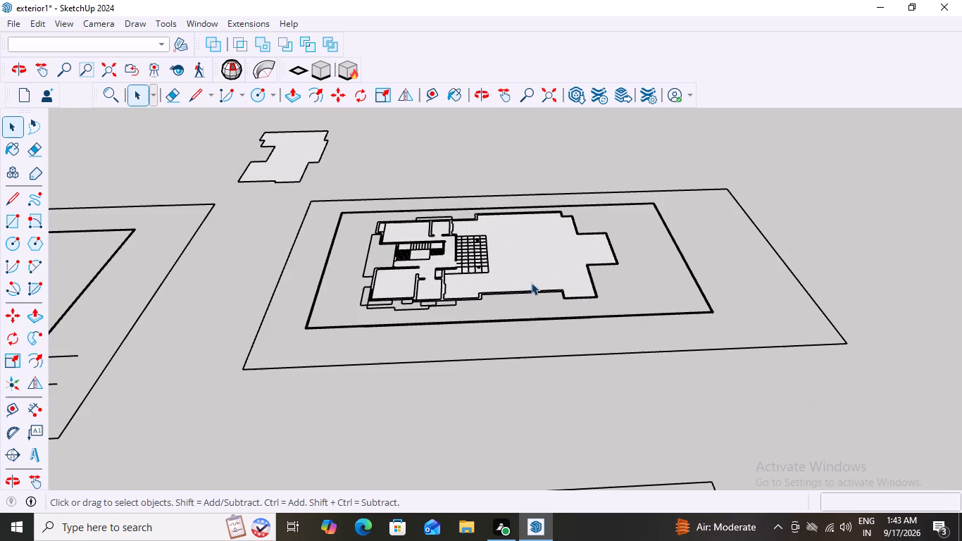
double_click(534, 261)
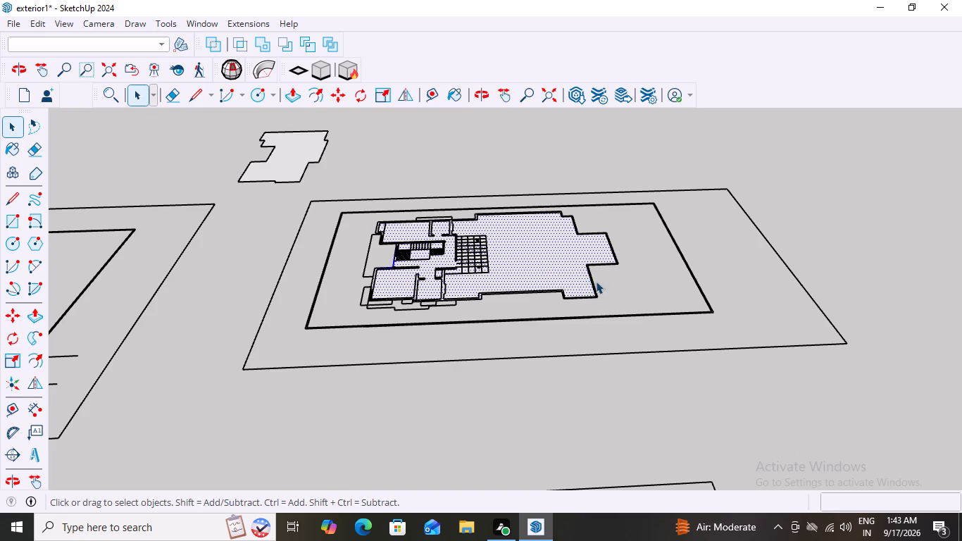
key(p)
click(560, 263)
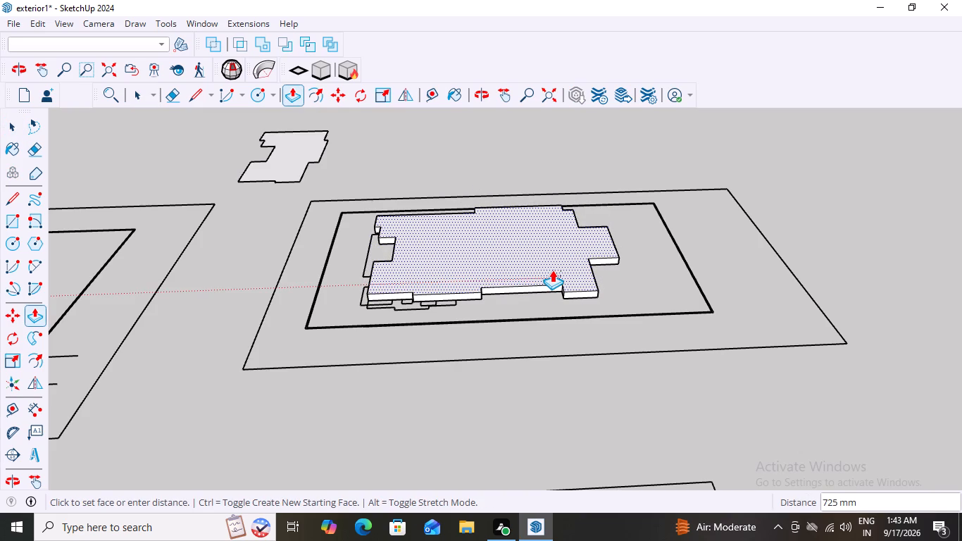
text(200)
key(Return)
scroll(528, 342, up, 5)
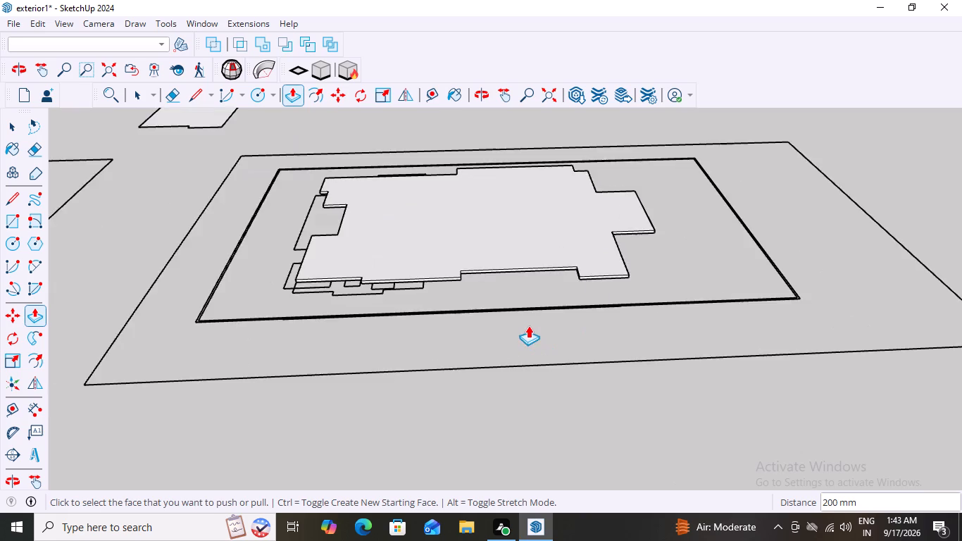
scroll(528, 325, up, 3)
scroll(534, 235, up, 8)
scroll(536, 261, down, 18)
key(space)
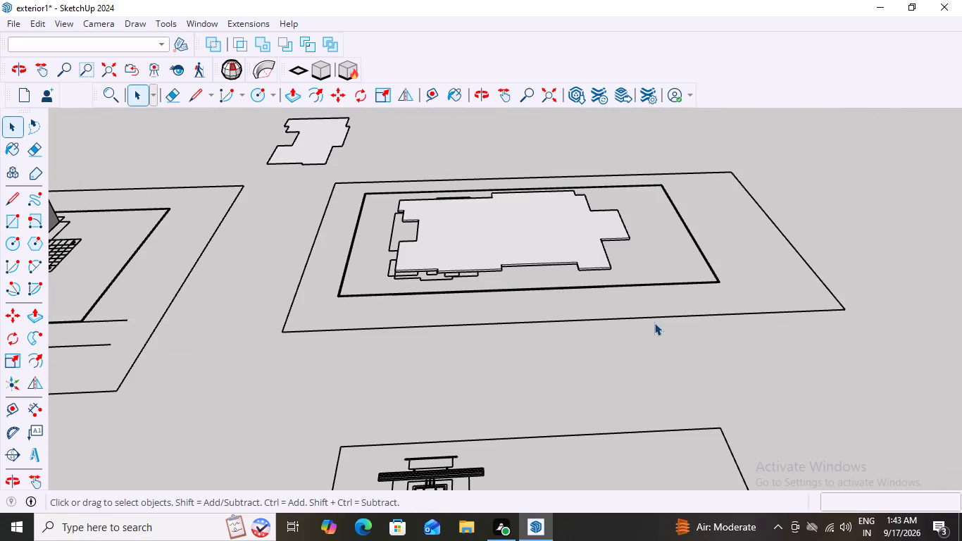
Raise the slab's top face by a further 200 mm.
scroll(655, 321, down, 5)
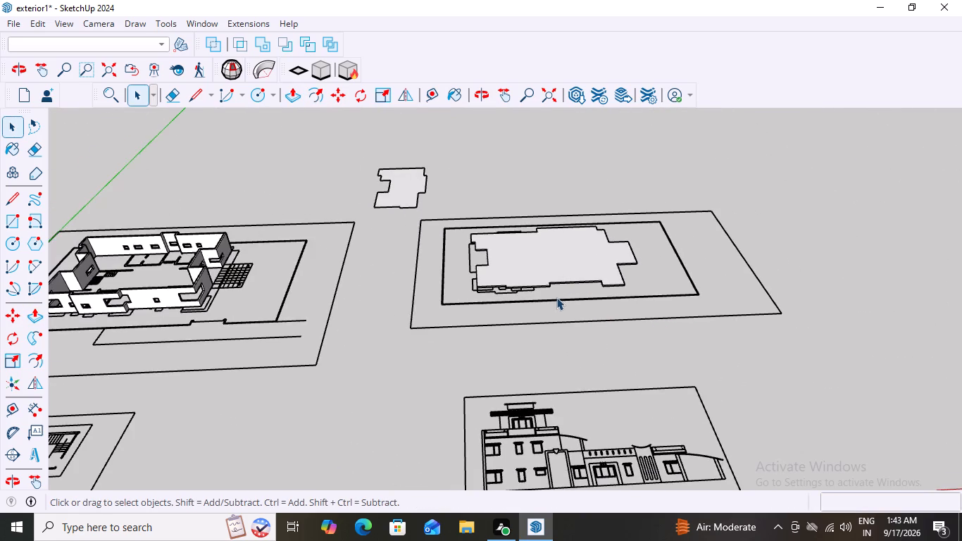
scroll(556, 297, up, 8)
click(533, 237)
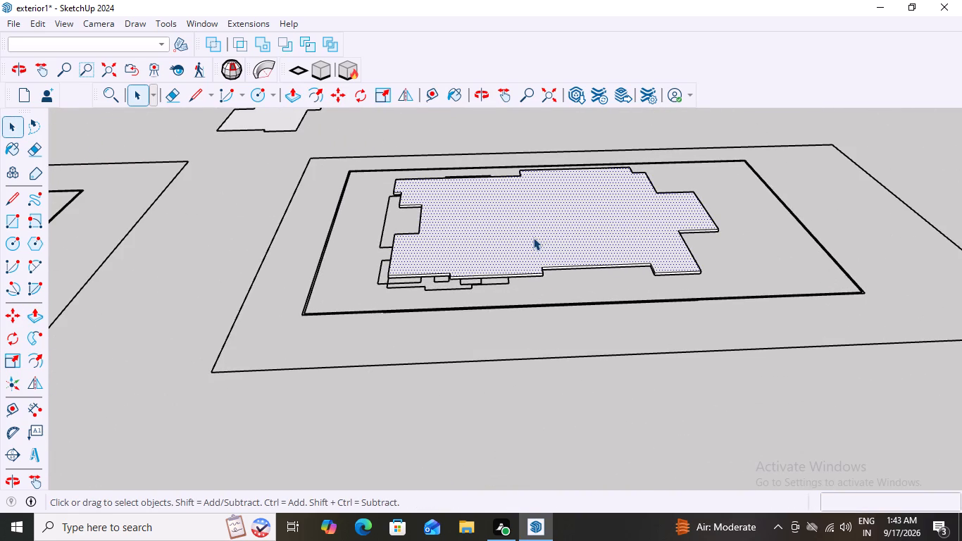
key(p)
click(551, 240)
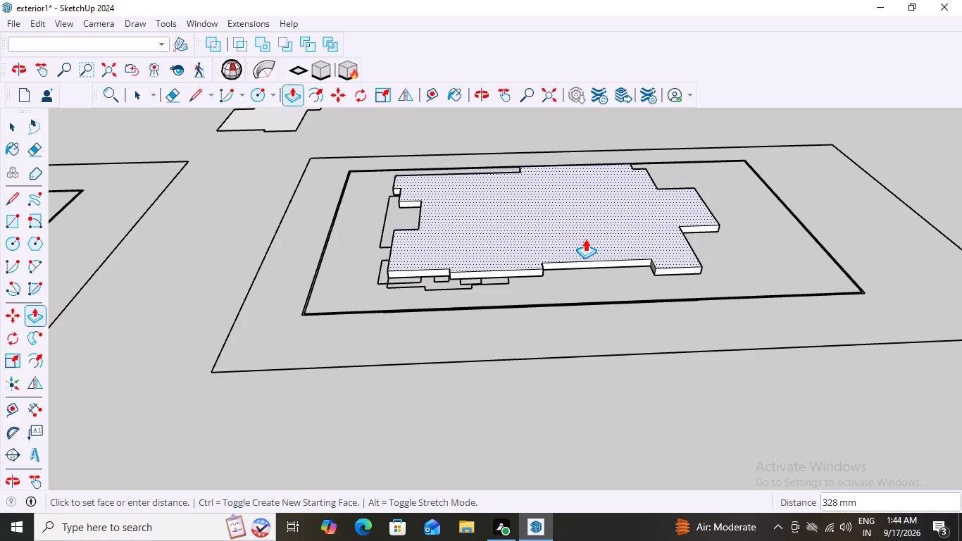
text(200)
key(Return)
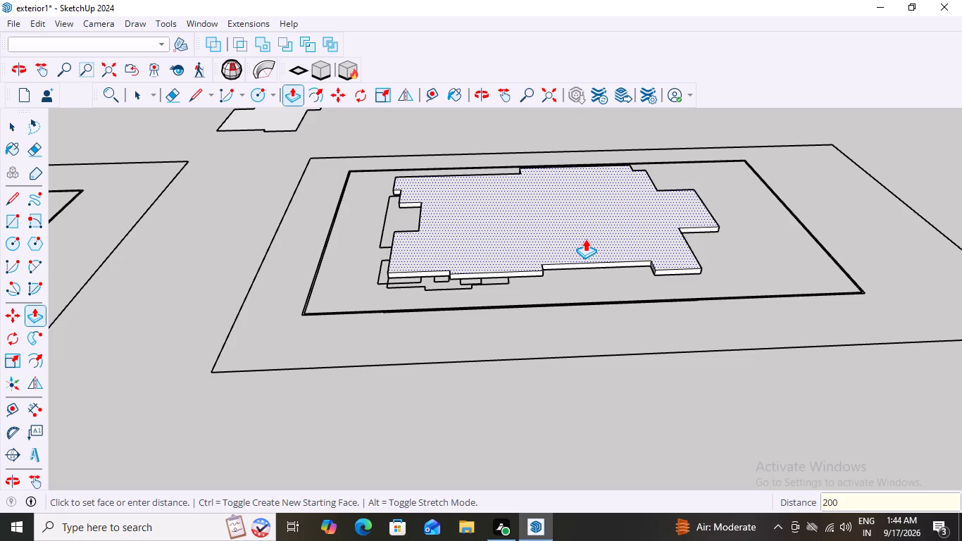
key(space)
Examine the thickened slab's outer edges against the plan linework beneath it.
scroll(636, 356, down, 1)
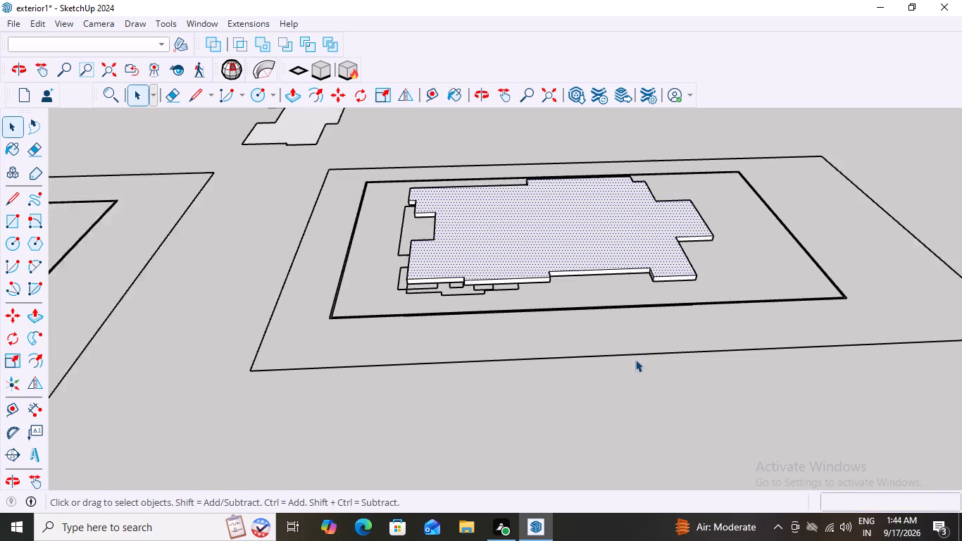
scroll(635, 359, down, 1)
middle_drag(567, 344, 568, 307)
scroll(444, 282, up, 3)
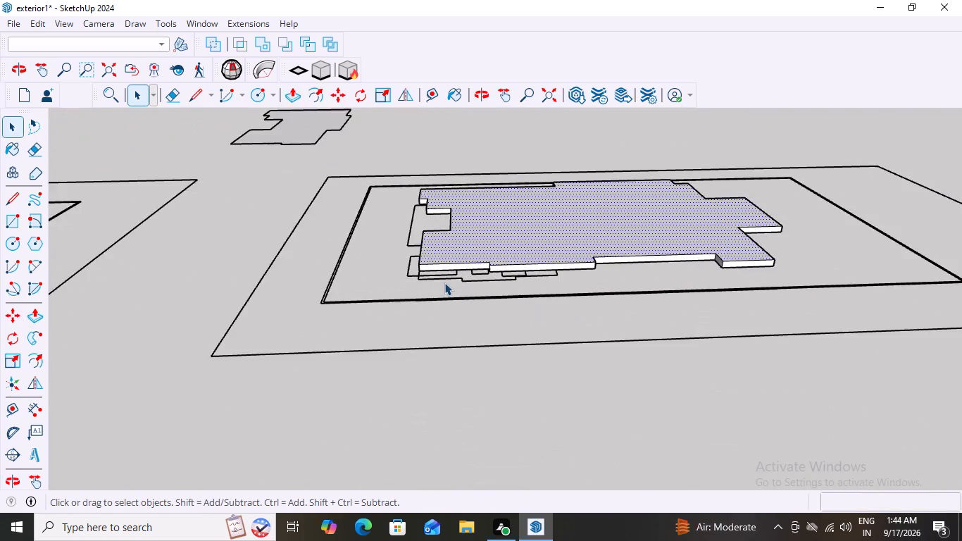
scroll(444, 282, up, 11)
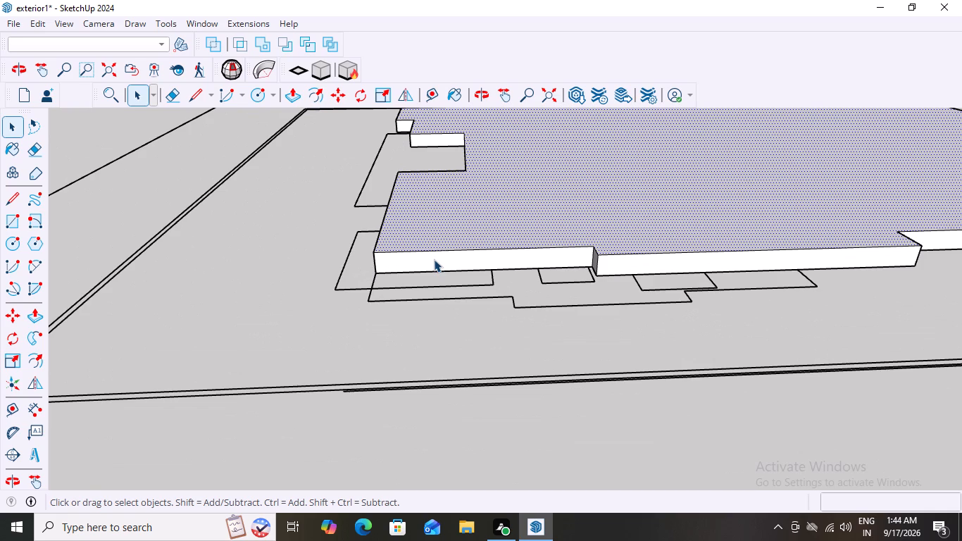
scroll(434, 259, down, 20)
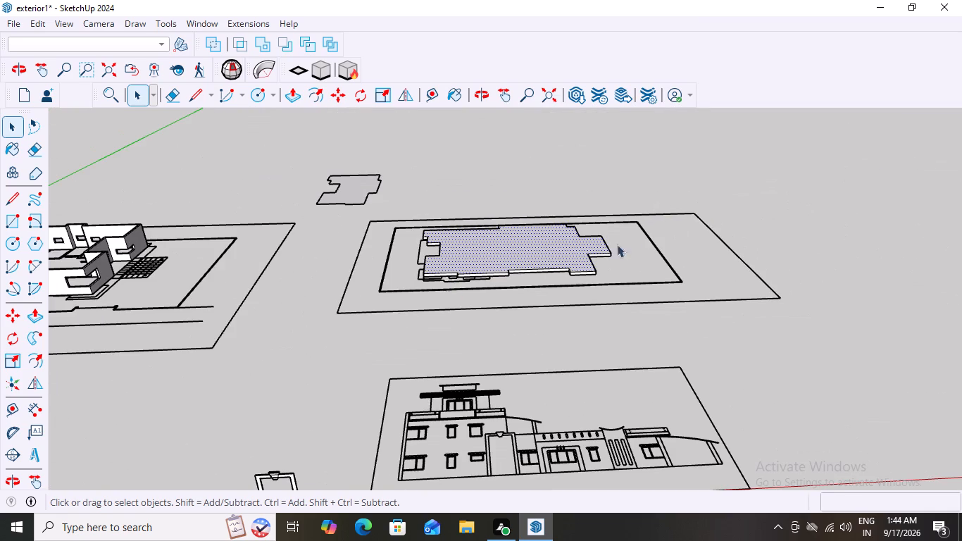
Push/Pull the slab's top face by about 26 mm.
scroll(631, 235, up, 3)
double_click(521, 262)
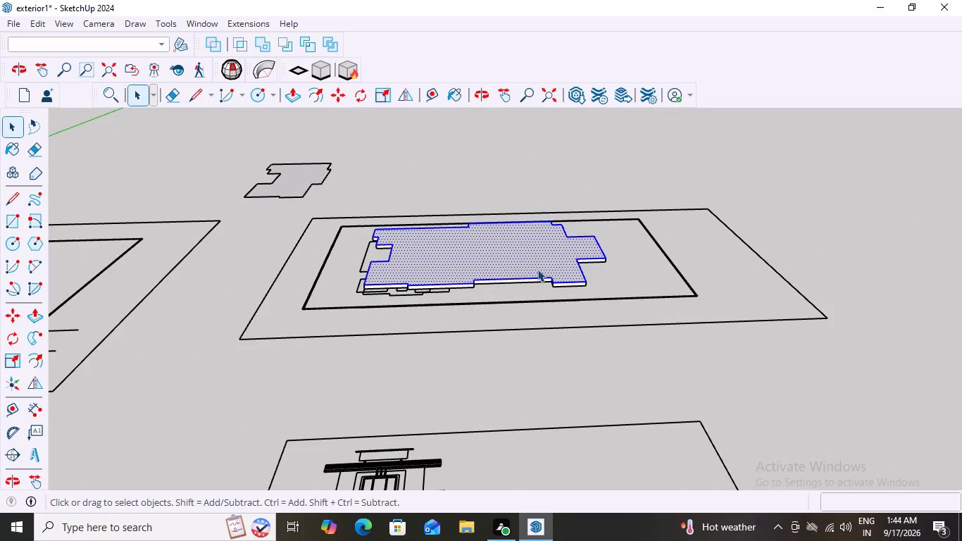
key(space)
click(542, 376)
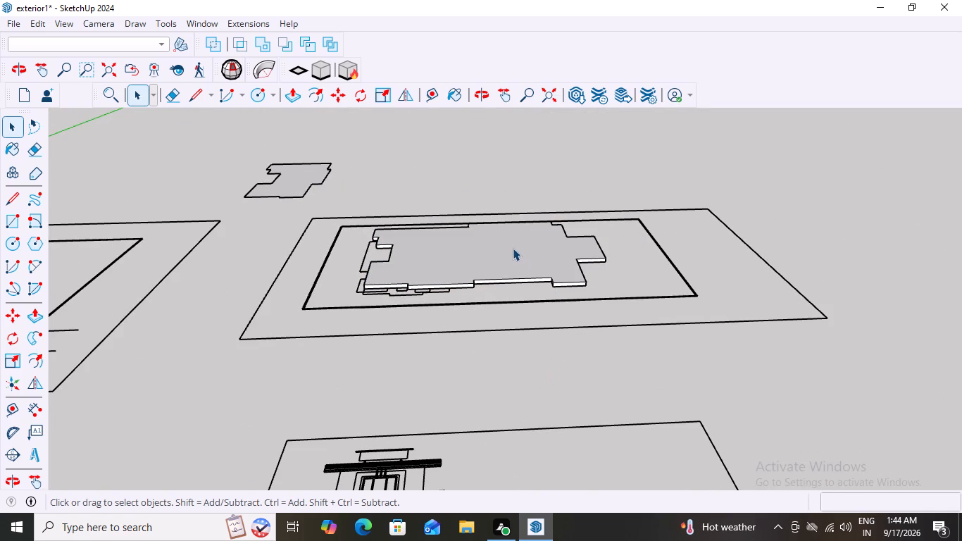
click(512, 247)
key(p)
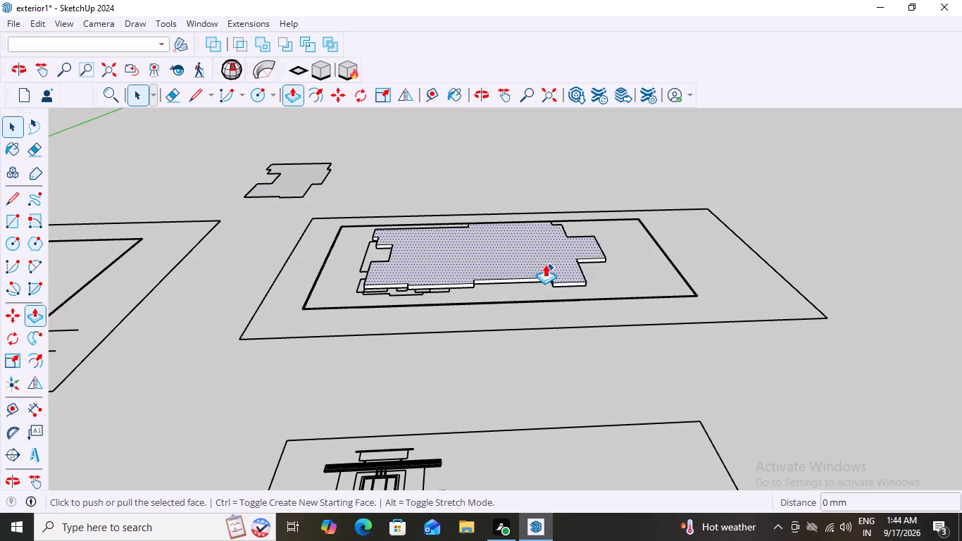
click(528, 244)
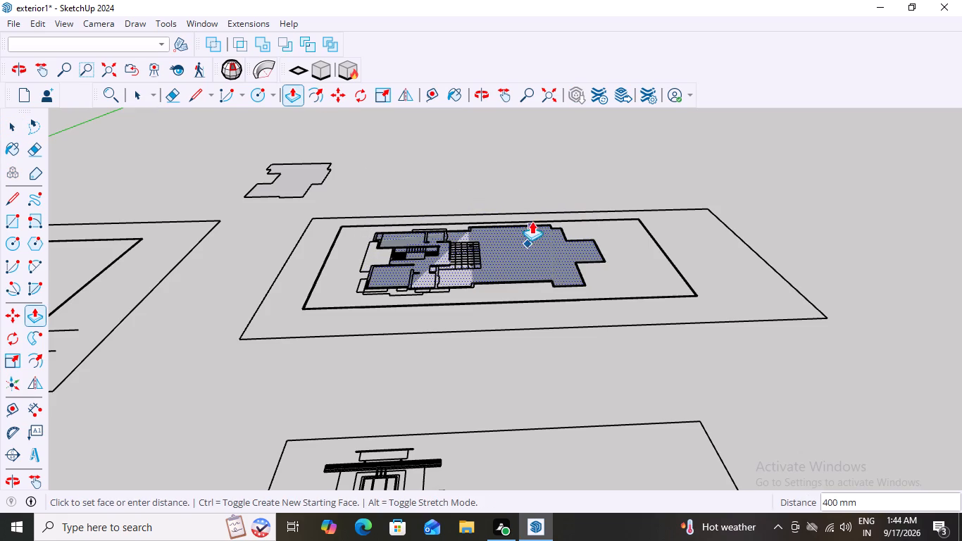
scroll(507, 281, up, 9)
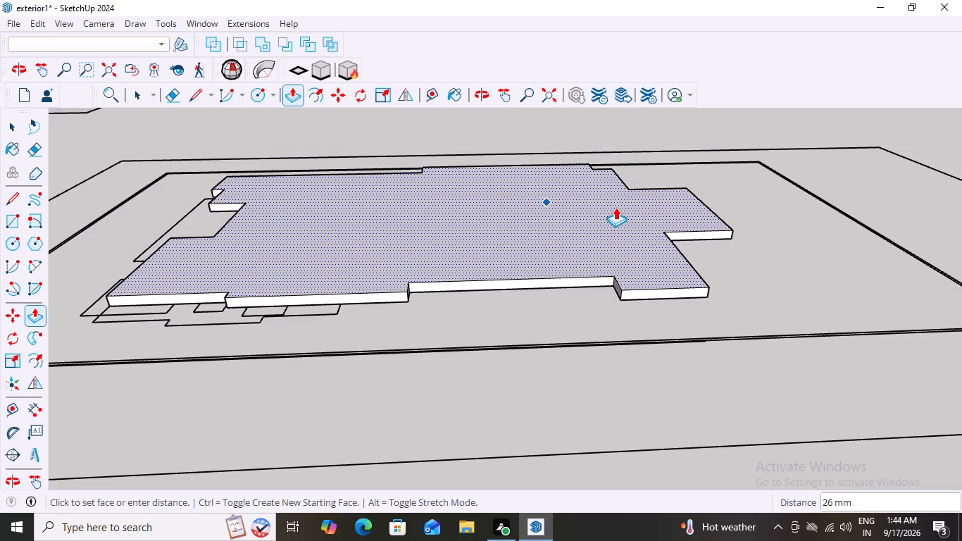
click(616, 207)
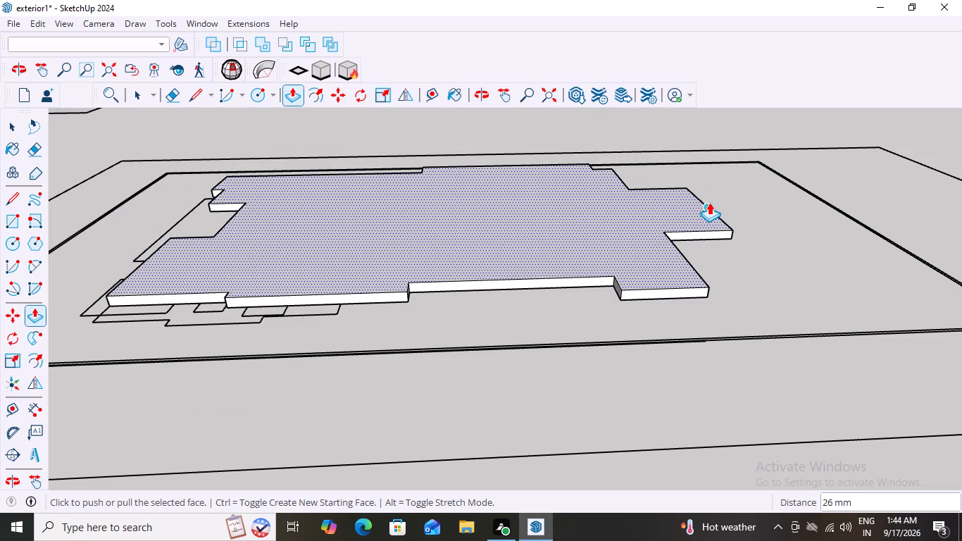
key(space)
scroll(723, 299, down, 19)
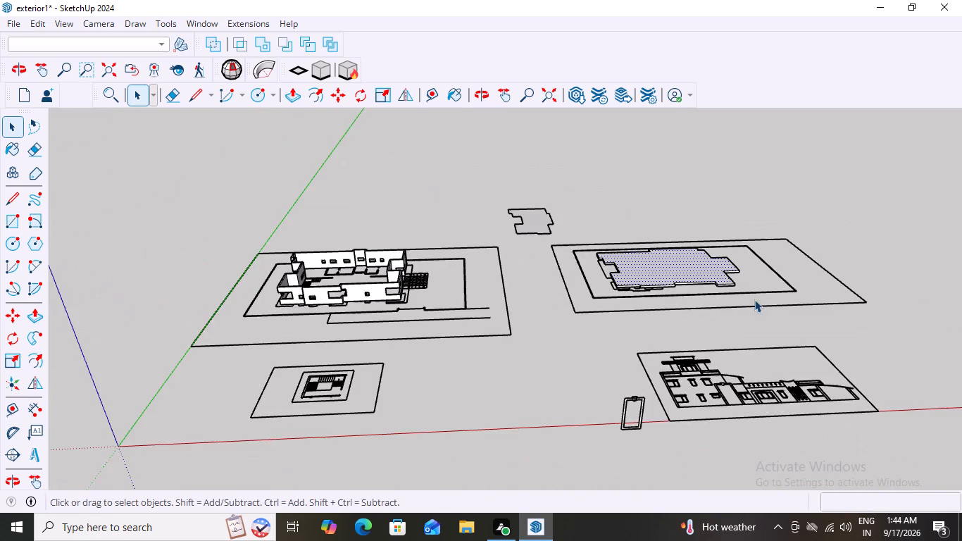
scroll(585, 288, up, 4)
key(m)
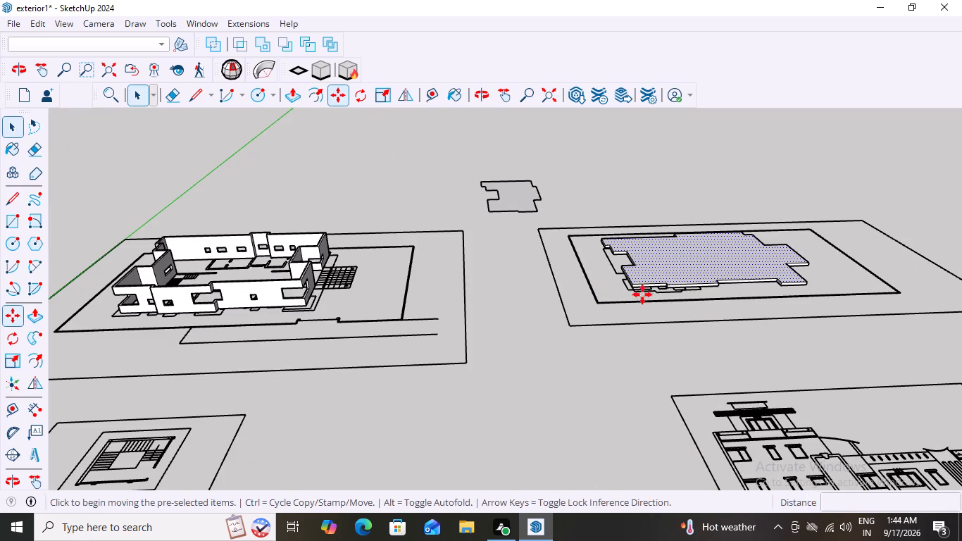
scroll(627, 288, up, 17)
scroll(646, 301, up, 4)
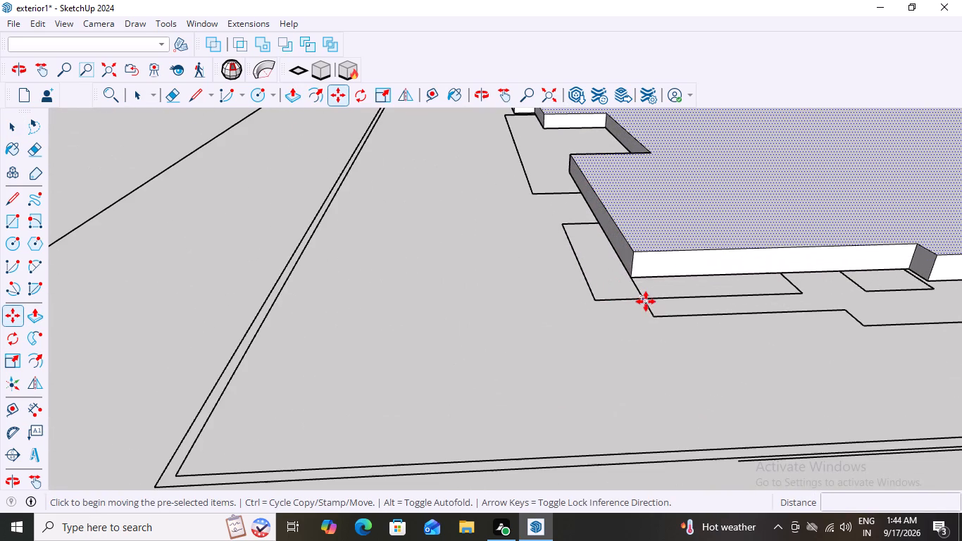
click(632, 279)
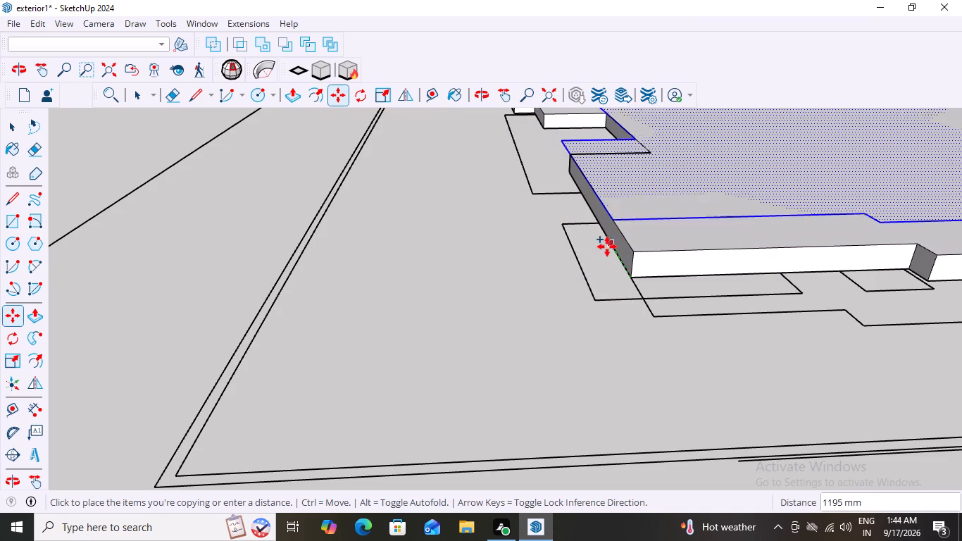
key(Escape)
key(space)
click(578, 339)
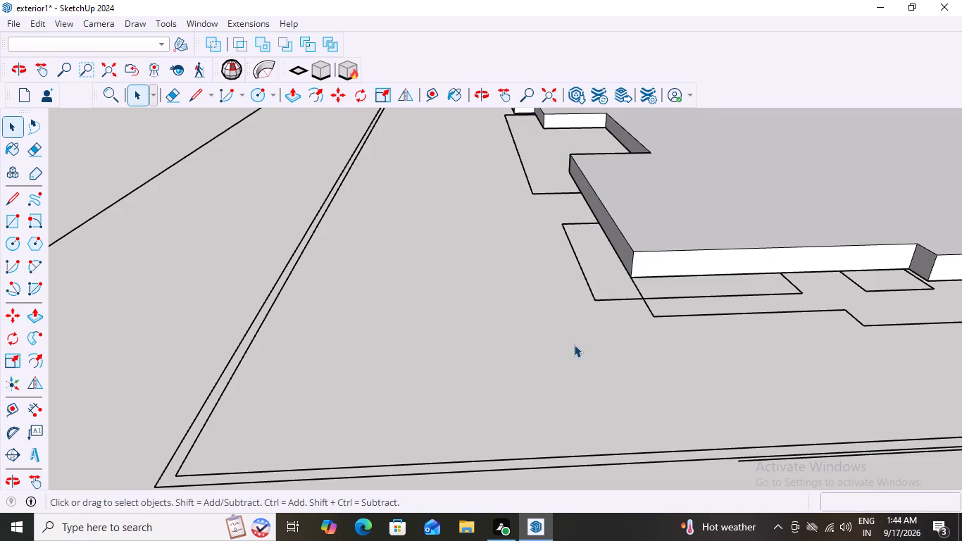
Select the whole slab with all its connected faces and edges and make it a group.
scroll(574, 344, down, 14)
triple_click(744, 289)
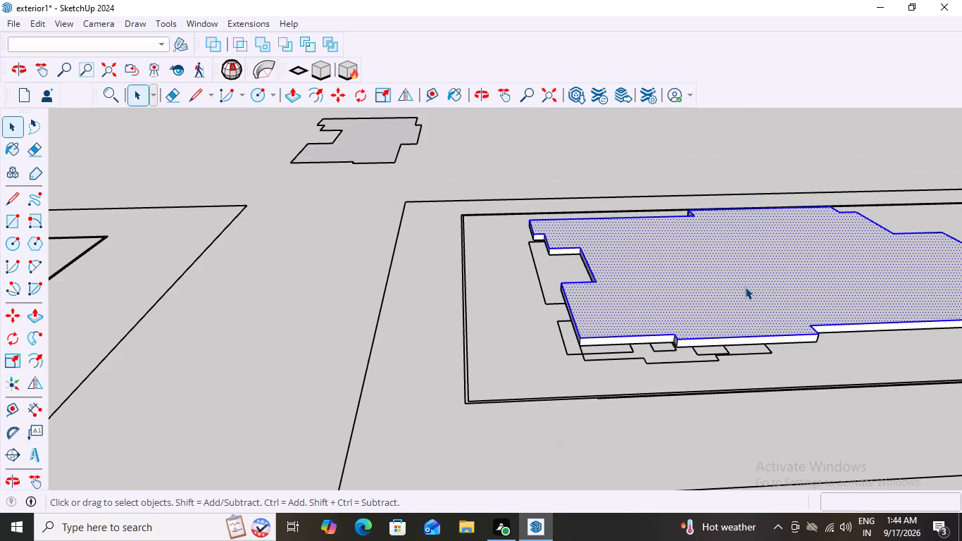
triple_click(745, 287)
right_click(745, 287)
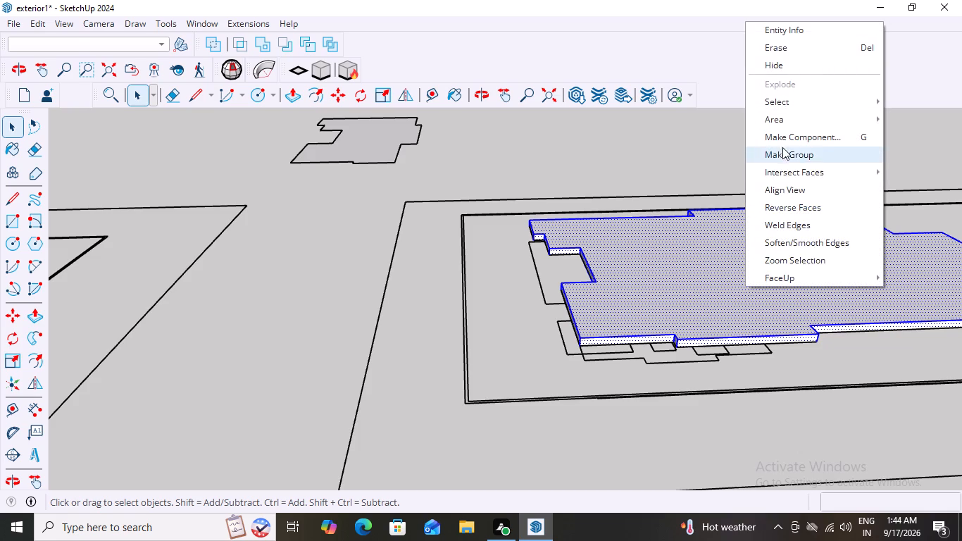
click(777, 155)
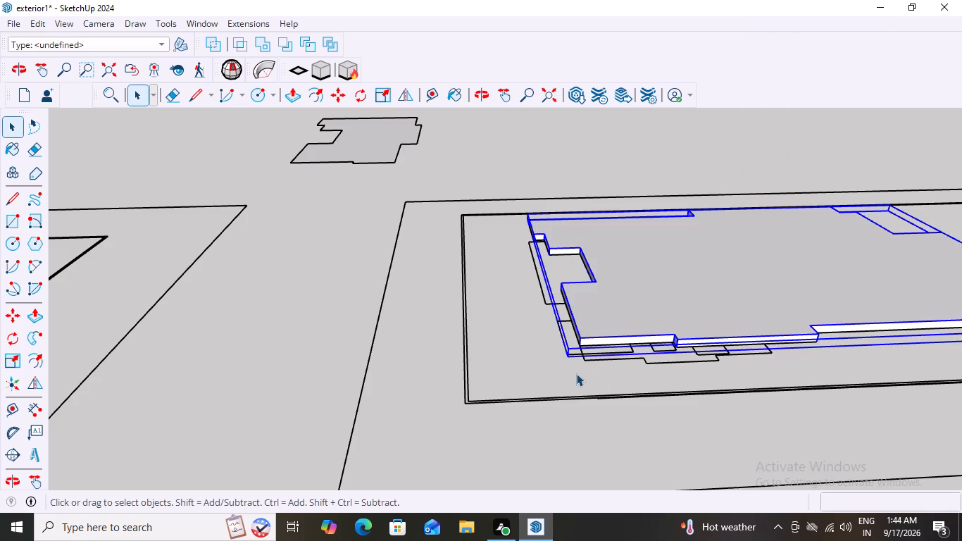
Move the slab group by its bottom front corner about 54424 mm onto the matching top corner of the building's walls.
key(m)
scroll(577, 353, up, 16)
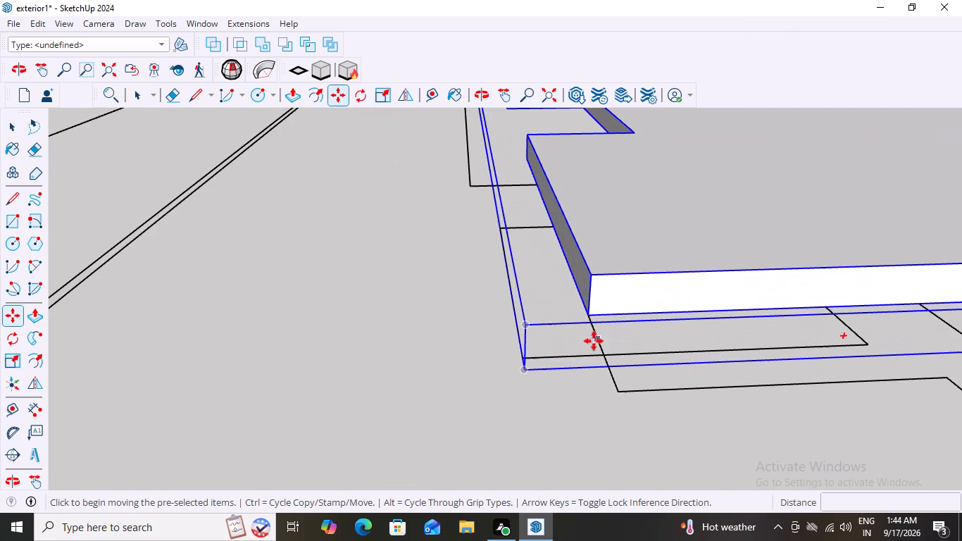
click(590, 316)
scroll(435, 340, down, 5)
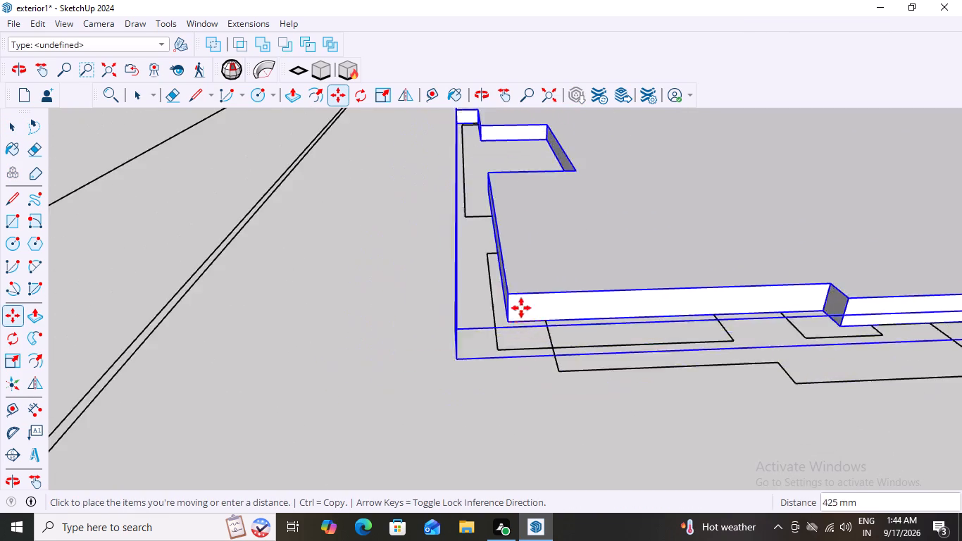
scroll(521, 308, down, 2)
scroll(431, 287, down, 9)
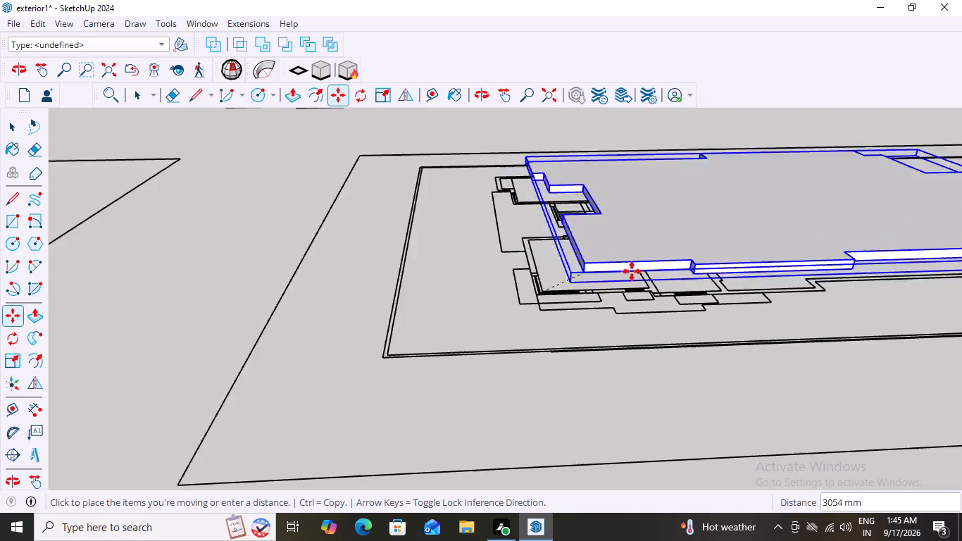
scroll(632, 271, down, 20)
scroll(632, 271, down, 7)
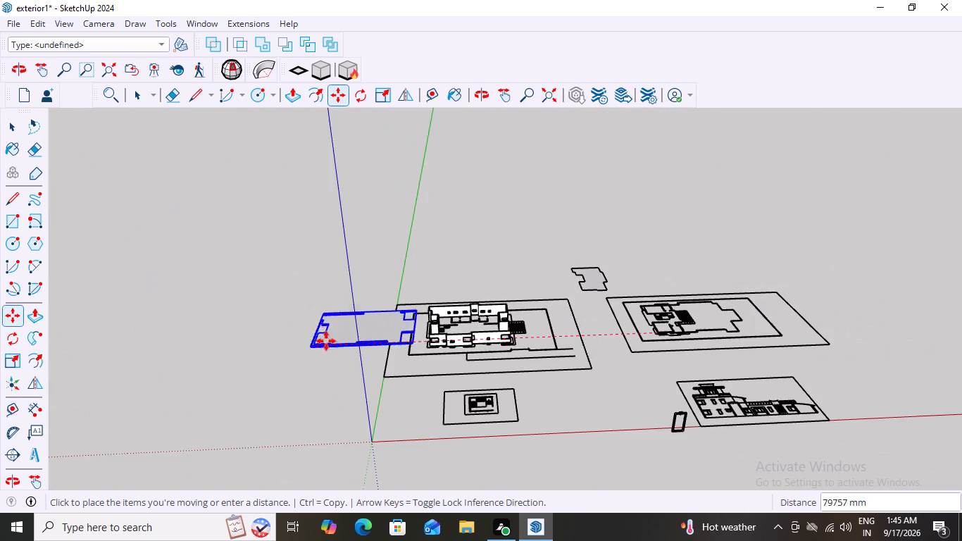
scroll(361, 348, up, 4)
scroll(443, 309, up, 10)
scroll(411, 356, up, 5)
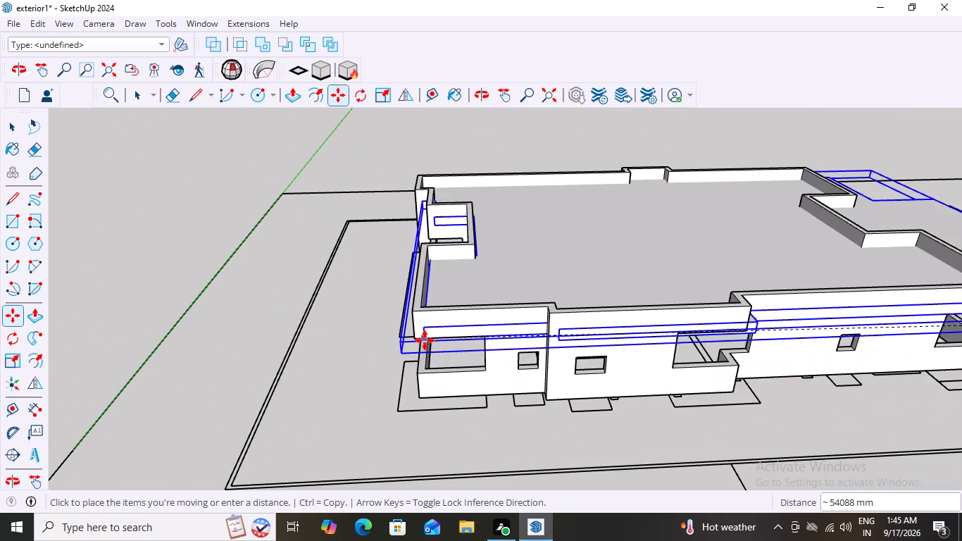
scroll(416, 309, up, 7)
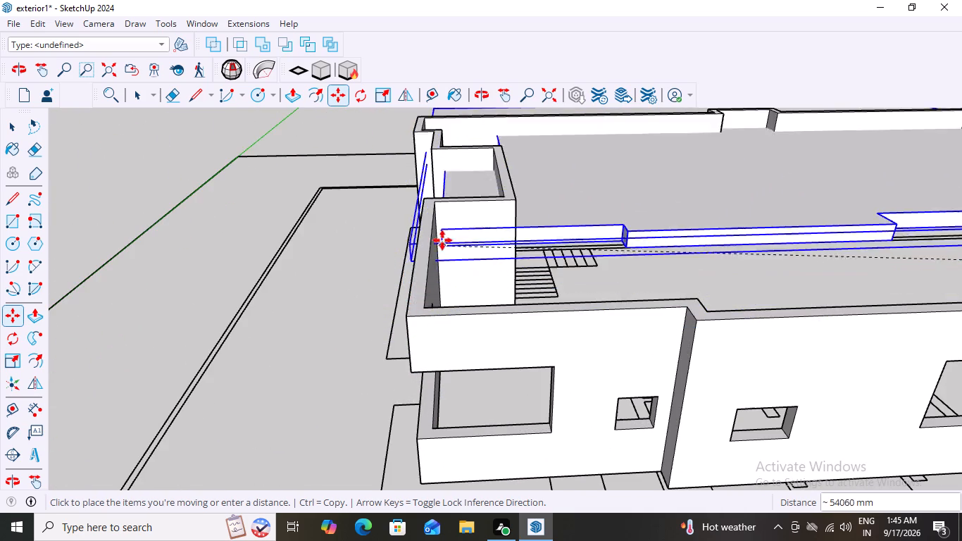
scroll(410, 316, up, 3)
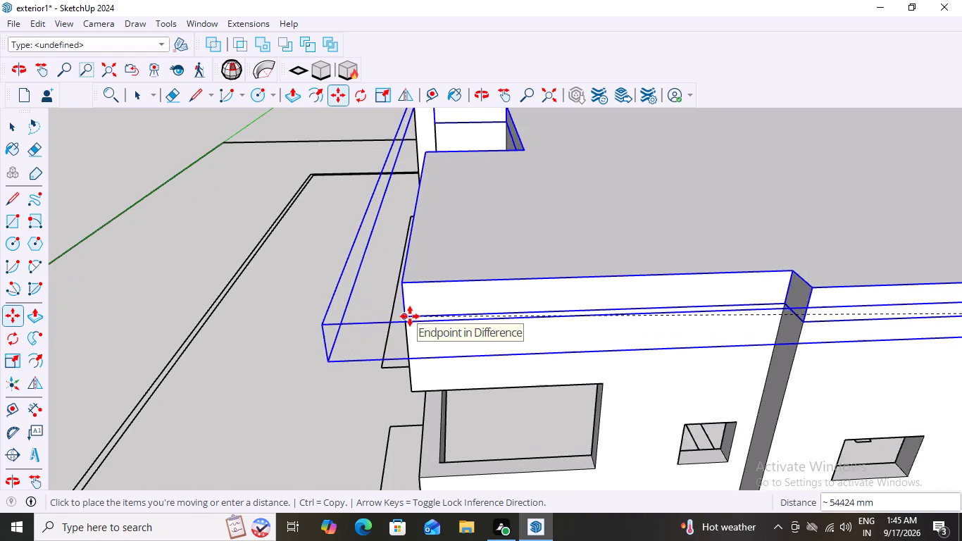
scroll(410, 316, up, 2)
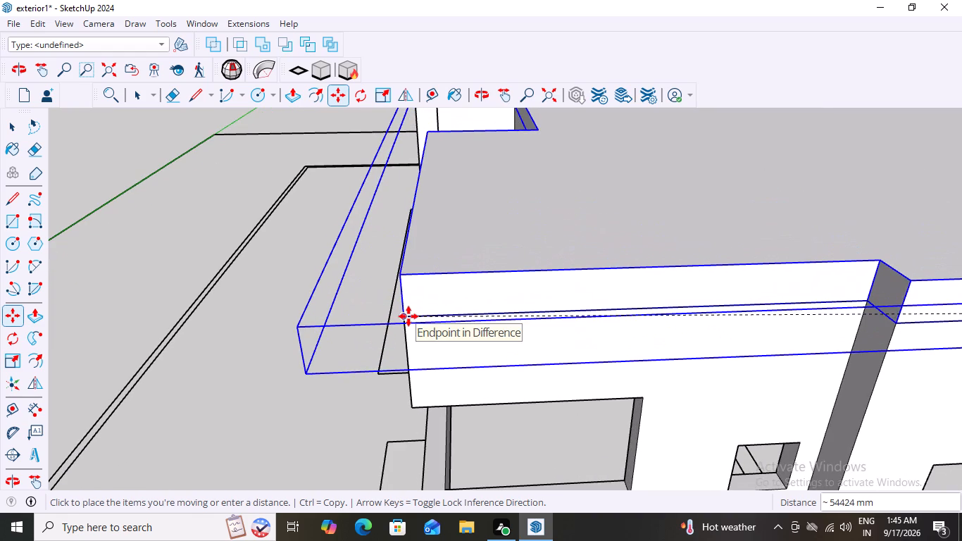
click(408, 316)
key(space)
click(244, 372)
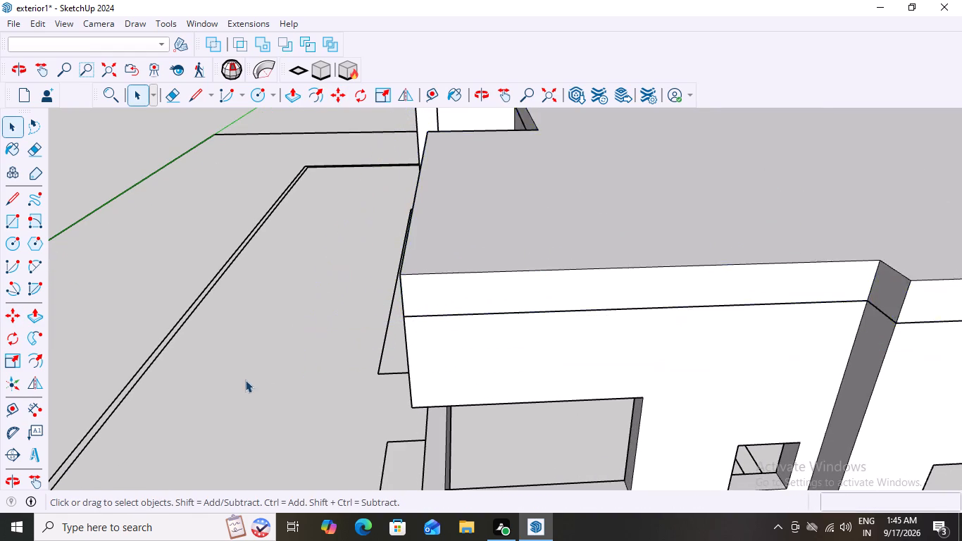
Examine the placed slab's fit and overhangs against the walls from several sides of the building.
scroll(248, 378, down, 17)
scroll(705, 318, up, 5)
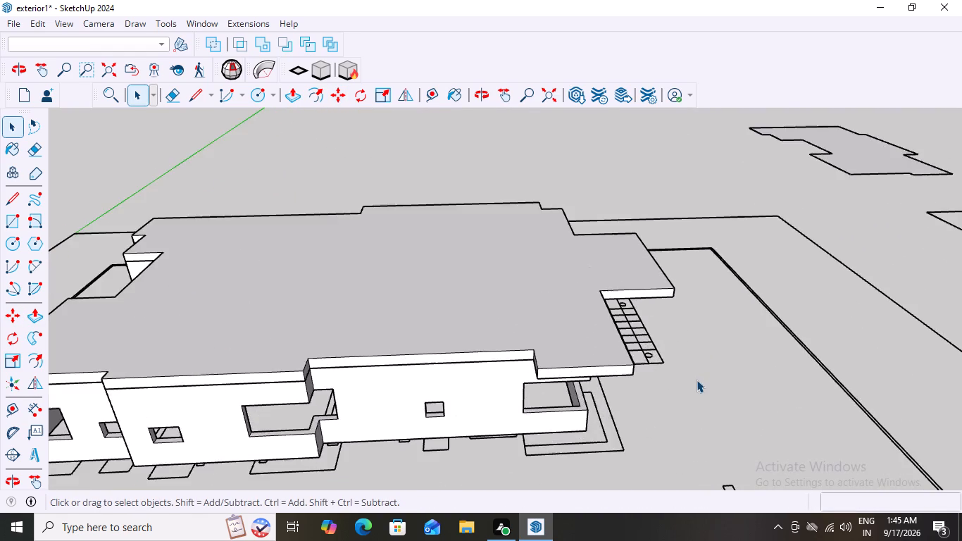
middle_drag(694, 380, 697, 304)
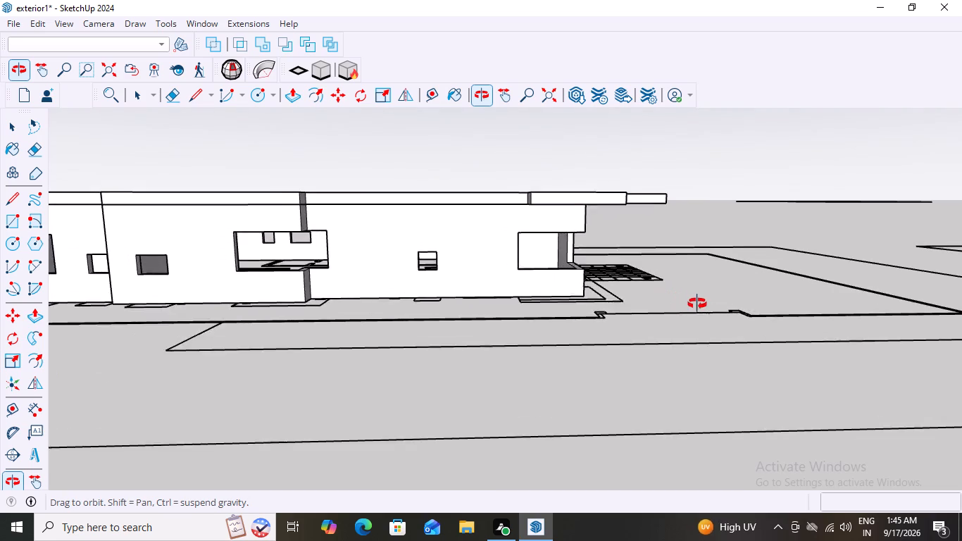
middle_drag(697, 304, 660, 320)
scroll(637, 356, up, 1)
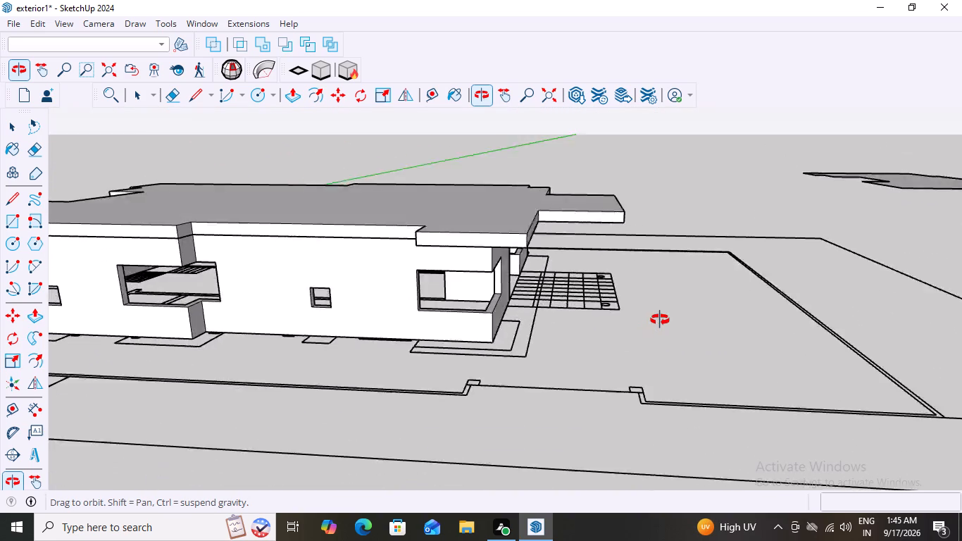
middle_drag(660, 320, 667, 318)
scroll(667, 318, down, 7)
scroll(477, 344, up, 2)
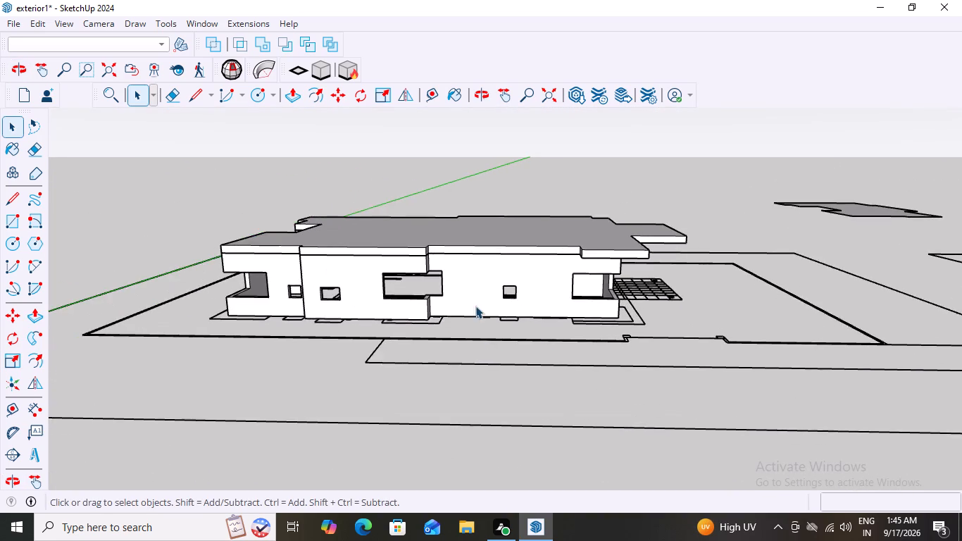
scroll(452, 290, up, 5)
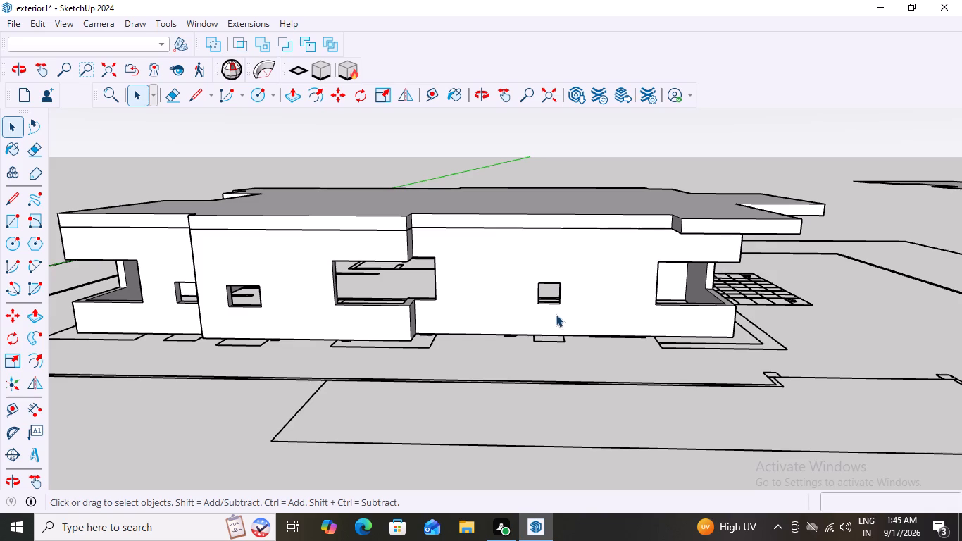
scroll(593, 301, down, 11)
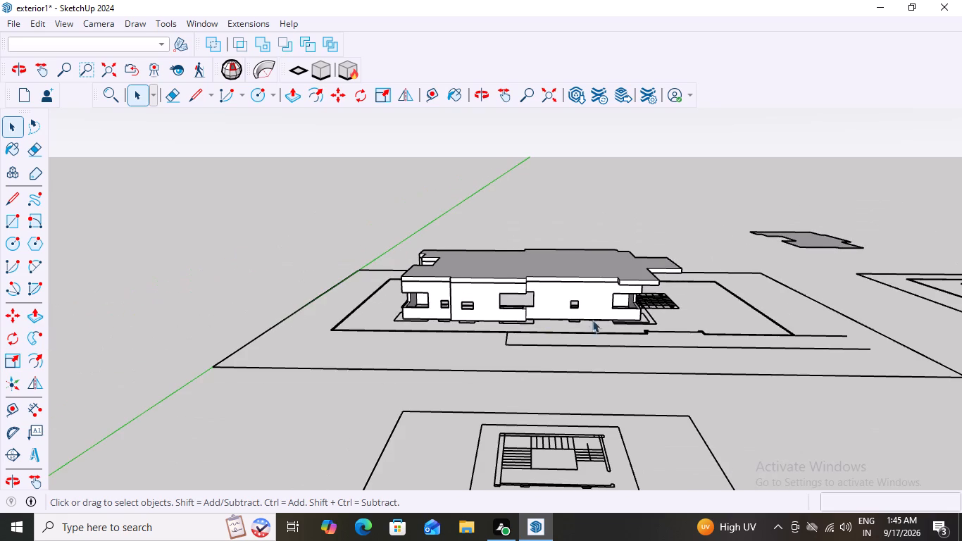
middle_drag(712, 286, 550, 273)
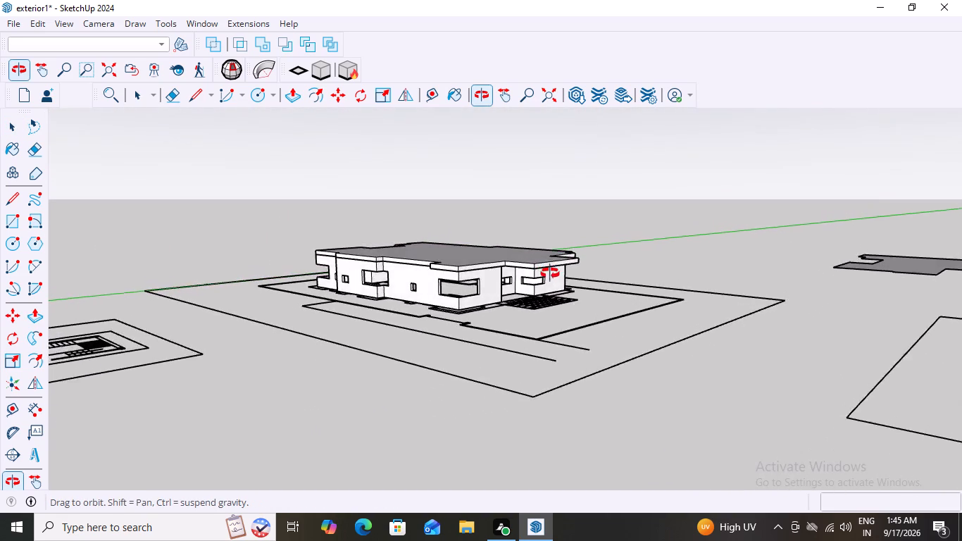
middle_drag(550, 273, 698, 299)
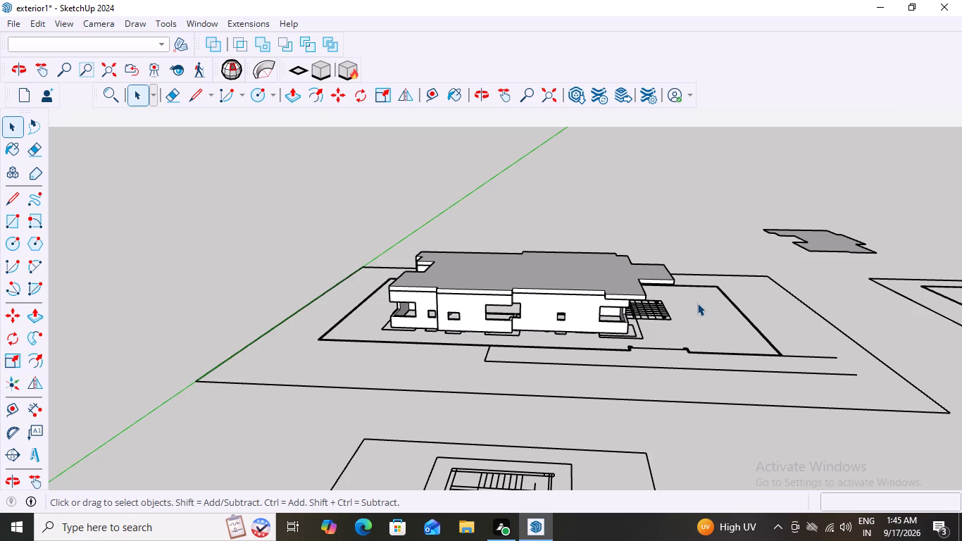
scroll(529, 302, up, 4)
scroll(403, 306, up, 3)
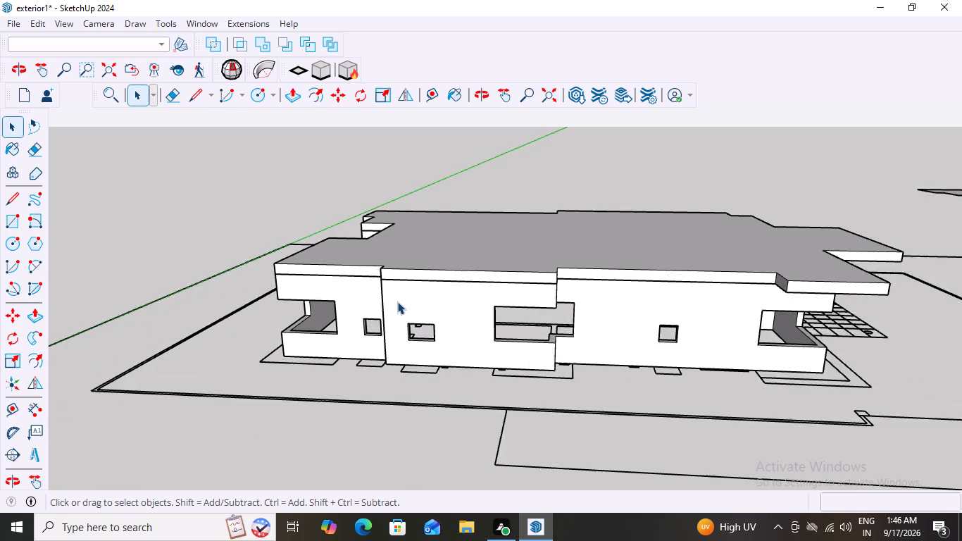
scroll(397, 301, up, 4)
scroll(437, 268, down, 10)
middle_drag(525, 268, 531, 299)
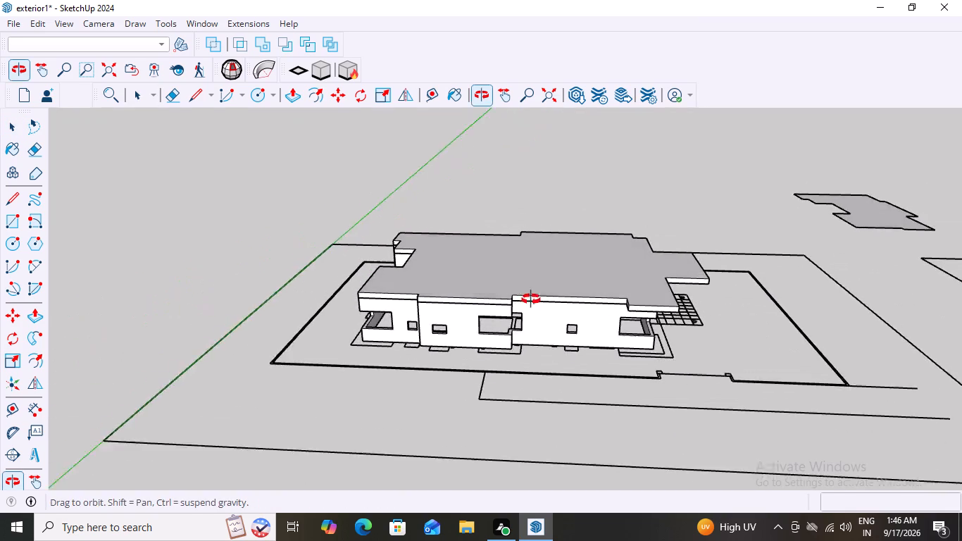
middle_drag(531, 299, 535, 311)
scroll(483, 331, down, 9)
scroll(532, 210, up, 3)
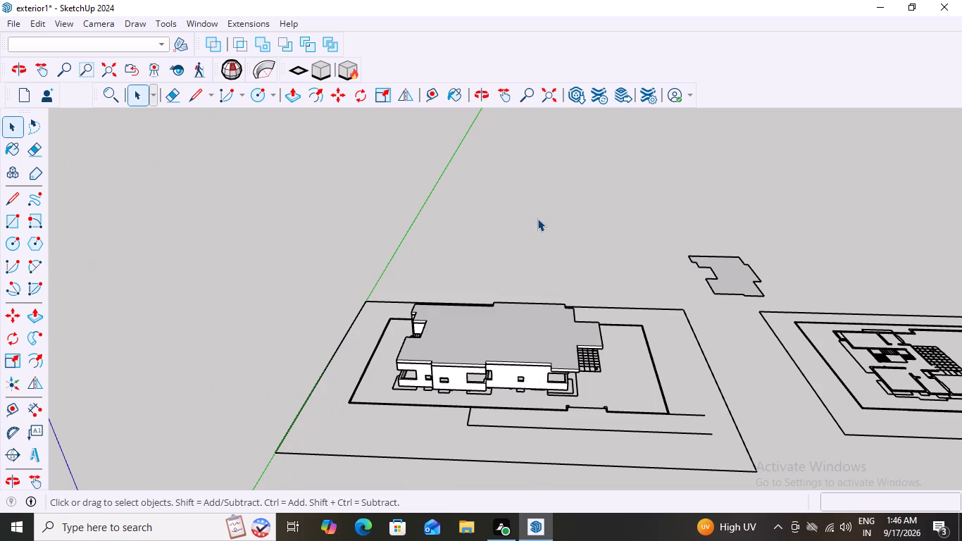
Draw three circles in a column on the empty ground behind the building, with radii about 990, 2136 and 1007 mm.
key(c)
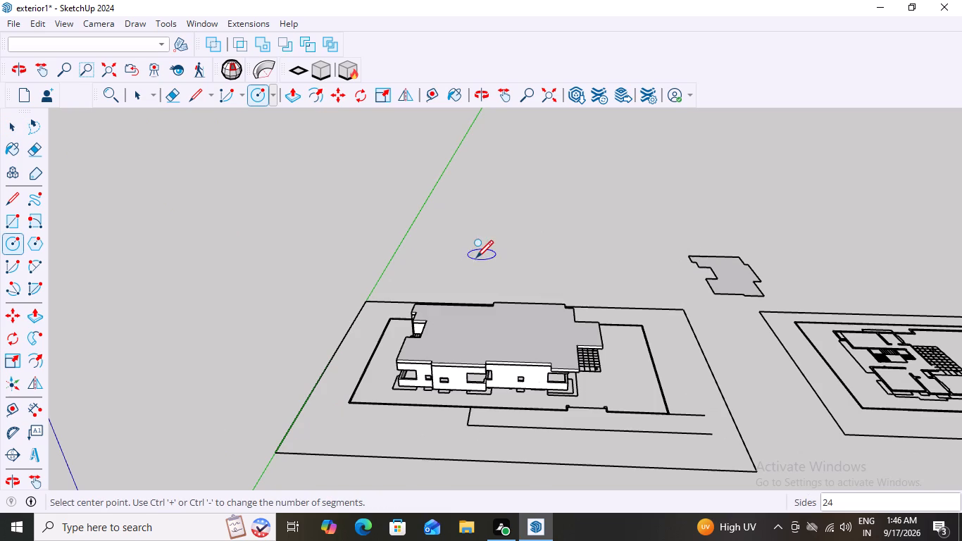
click(473, 250)
click(479, 254)
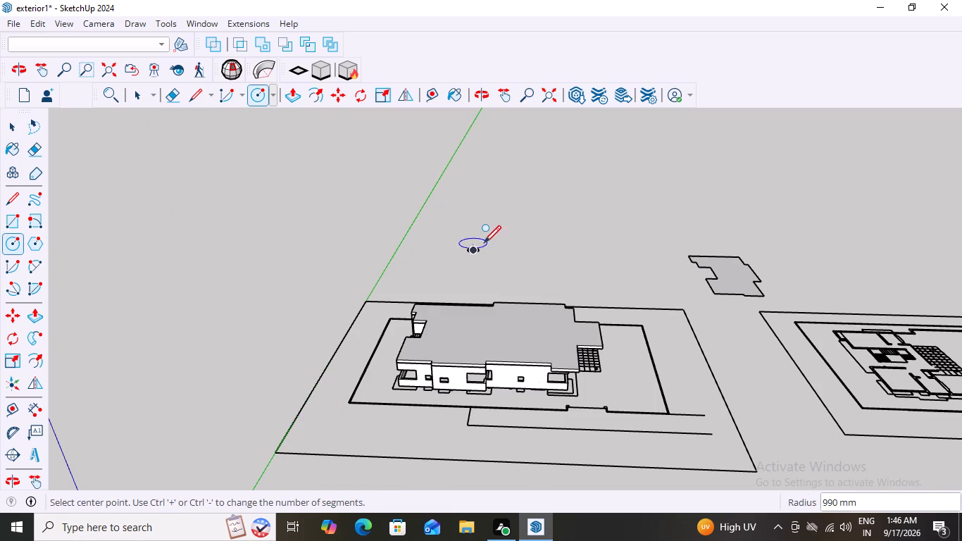
click(489, 235)
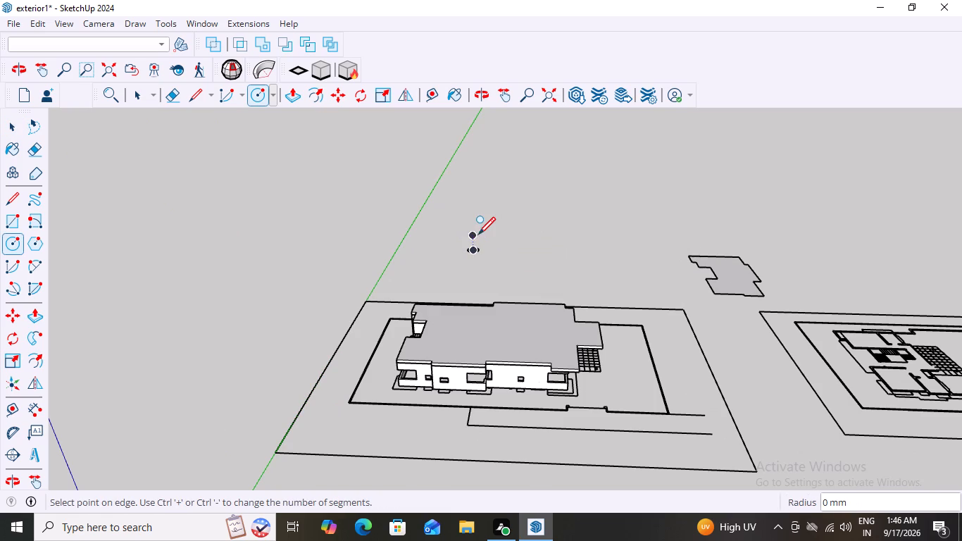
click(485, 242)
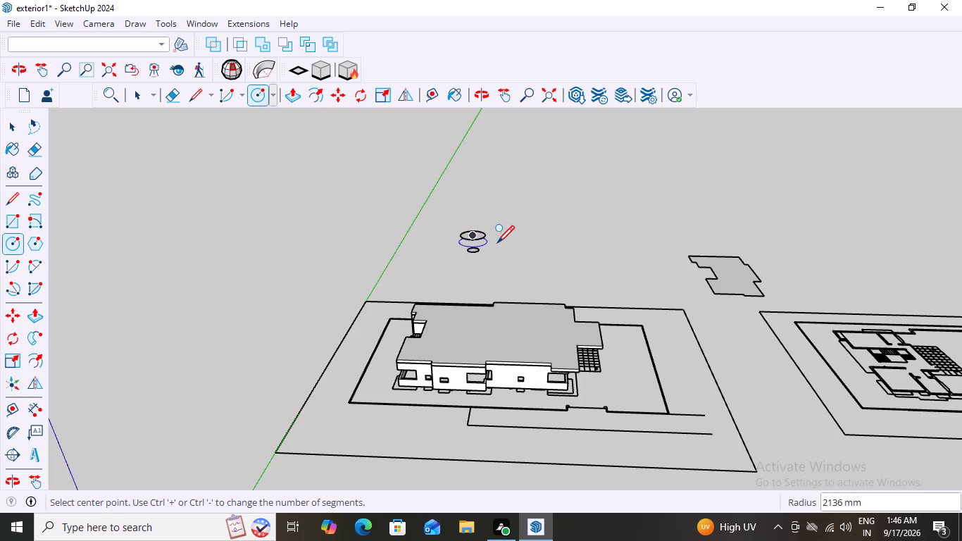
scroll(489, 292, up, 14)
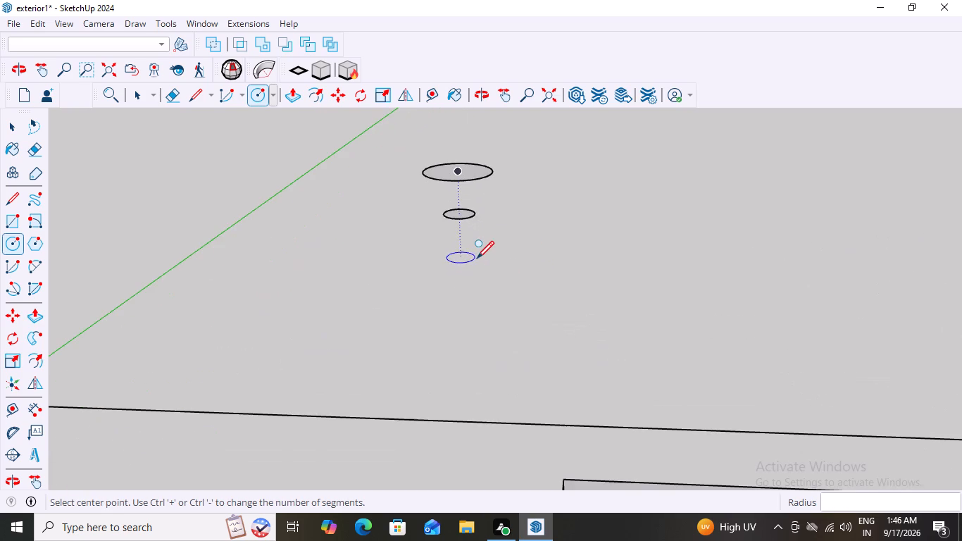
scroll(475, 254, up, 1)
click(475, 254)
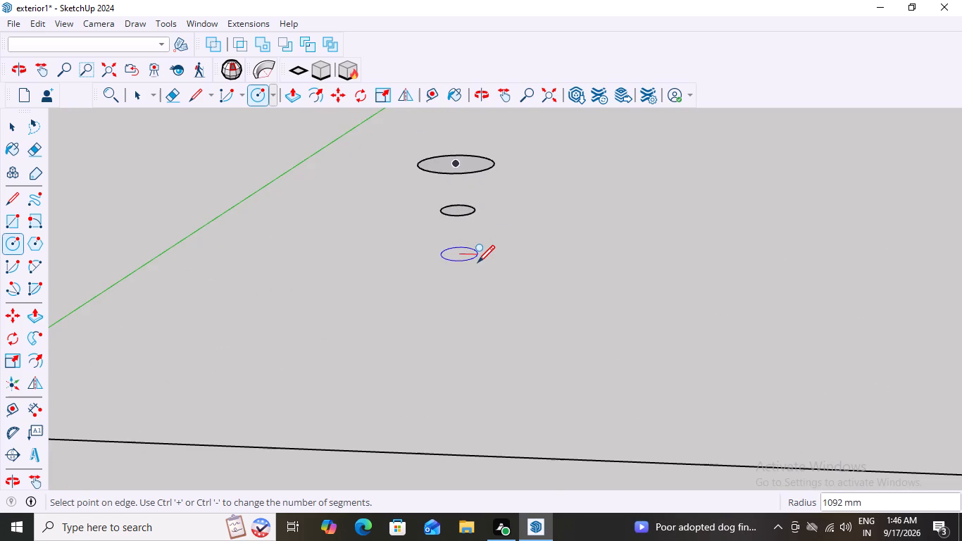
click(476, 260)
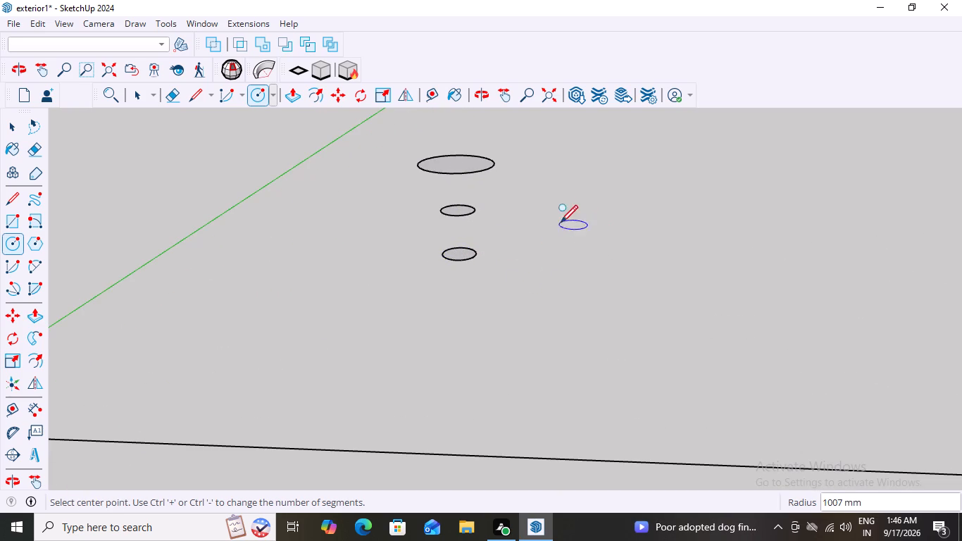
Draw a second column of three circles beside the first, with radii about 809, 1373 and 1318 mm.
click(532, 210)
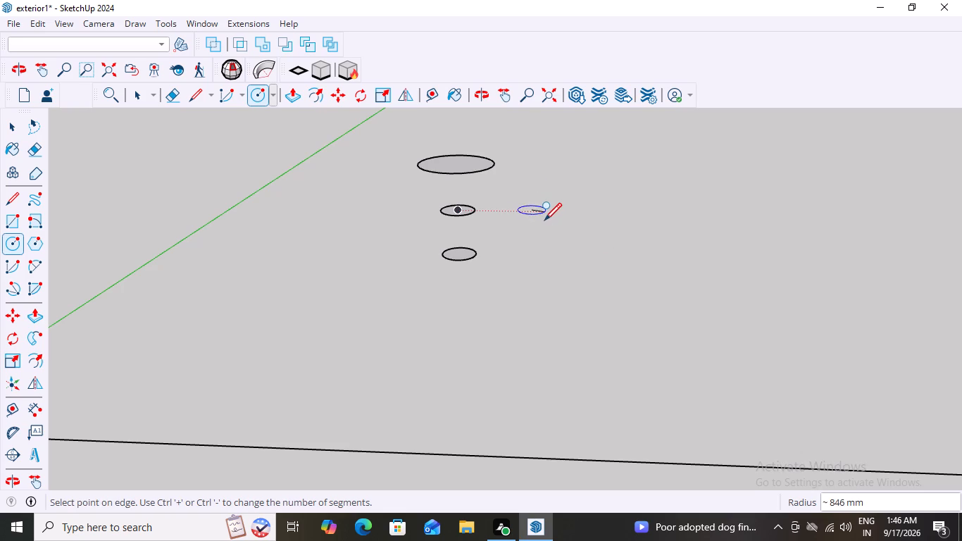
click(544, 219)
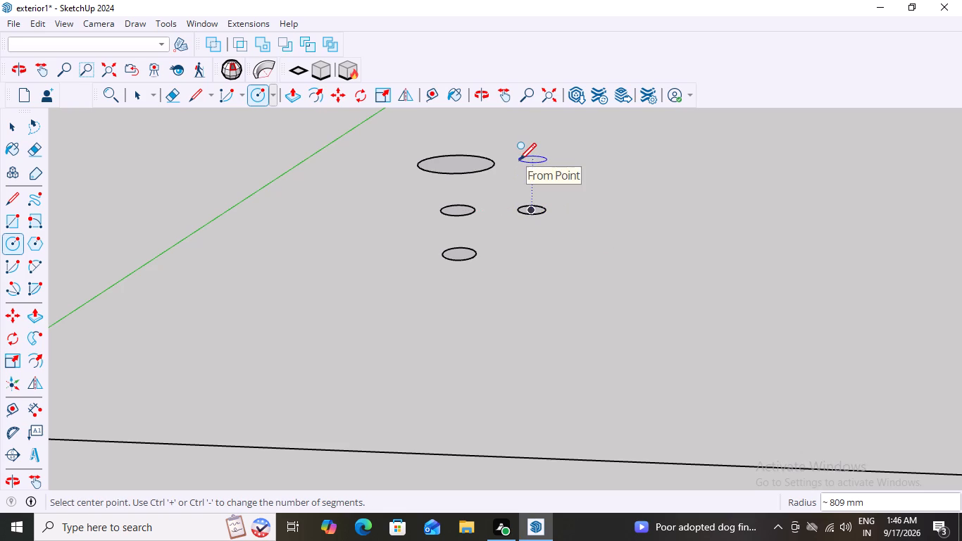
click(518, 159)
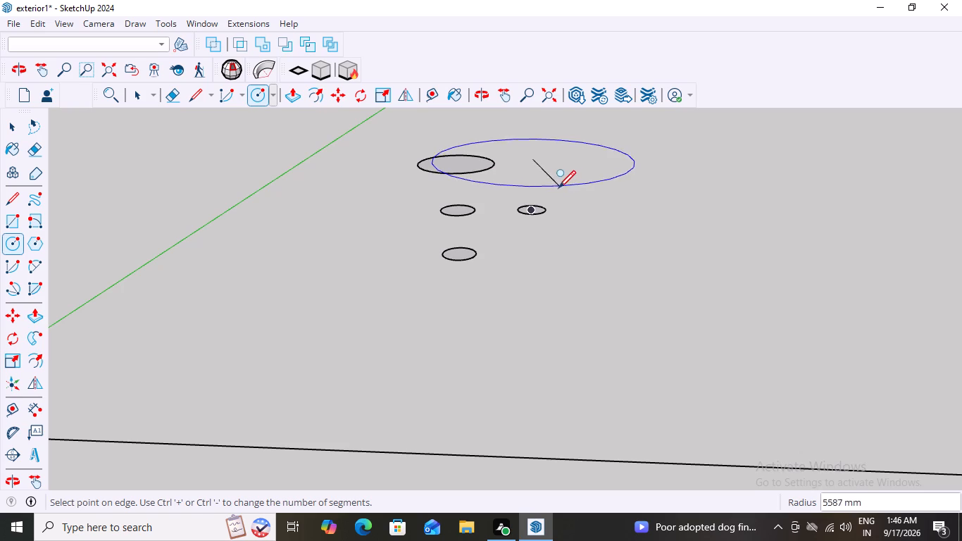
click(556, 177)
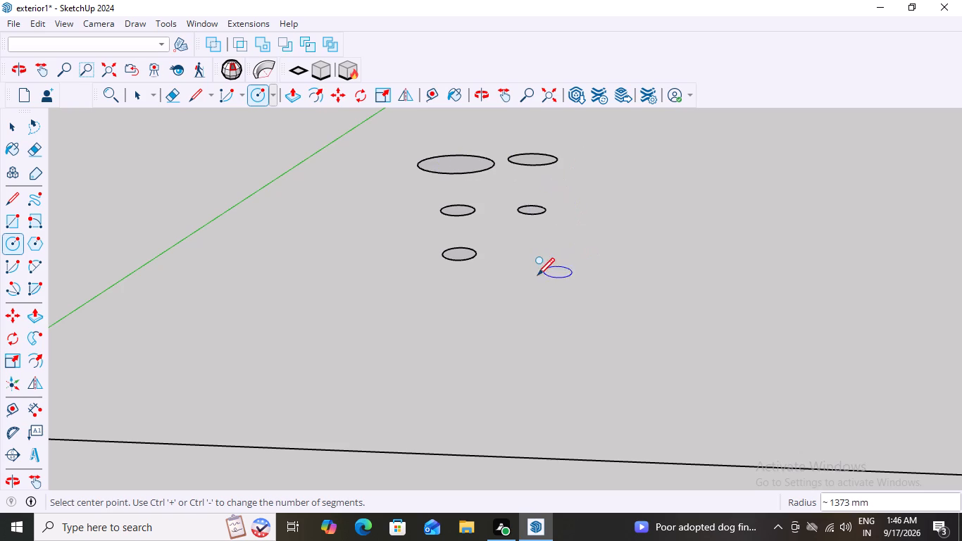
click(527, 256)
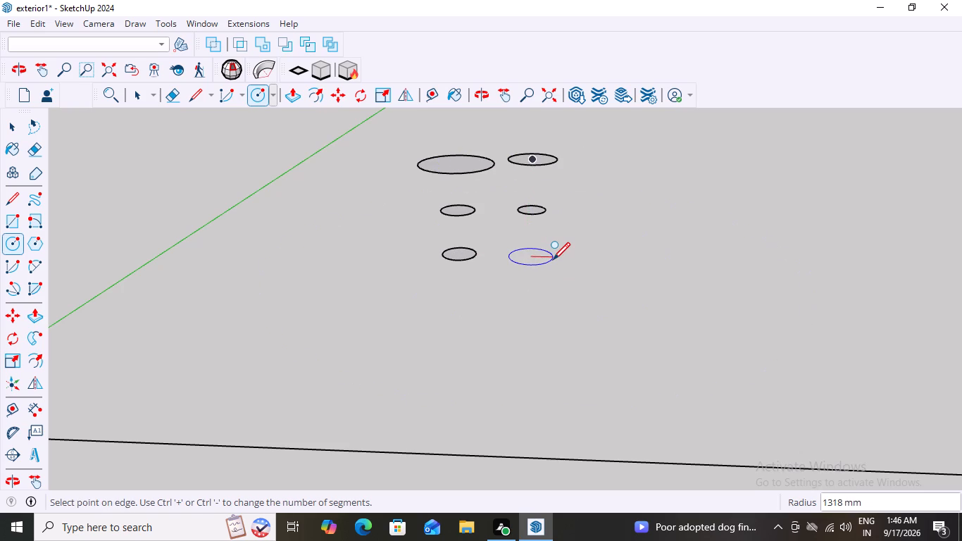
click(553, 259)
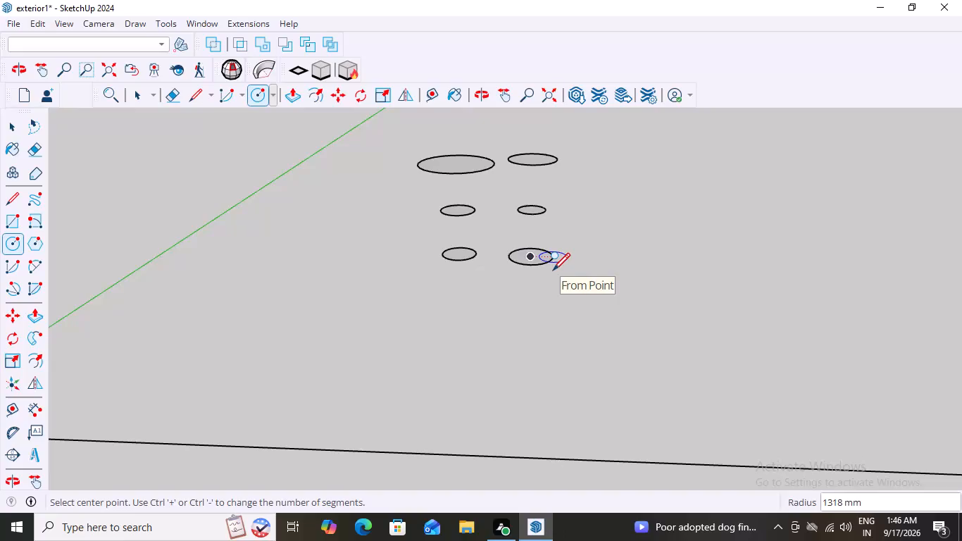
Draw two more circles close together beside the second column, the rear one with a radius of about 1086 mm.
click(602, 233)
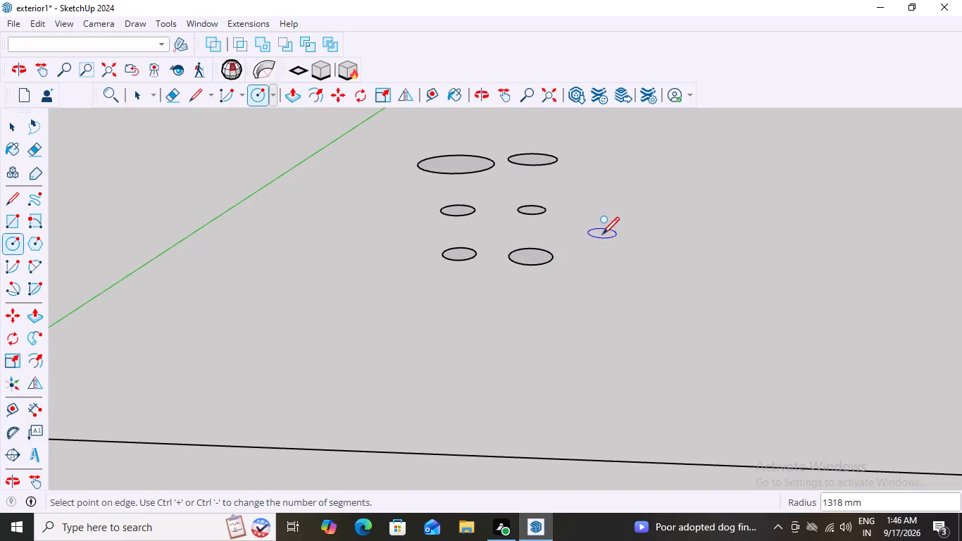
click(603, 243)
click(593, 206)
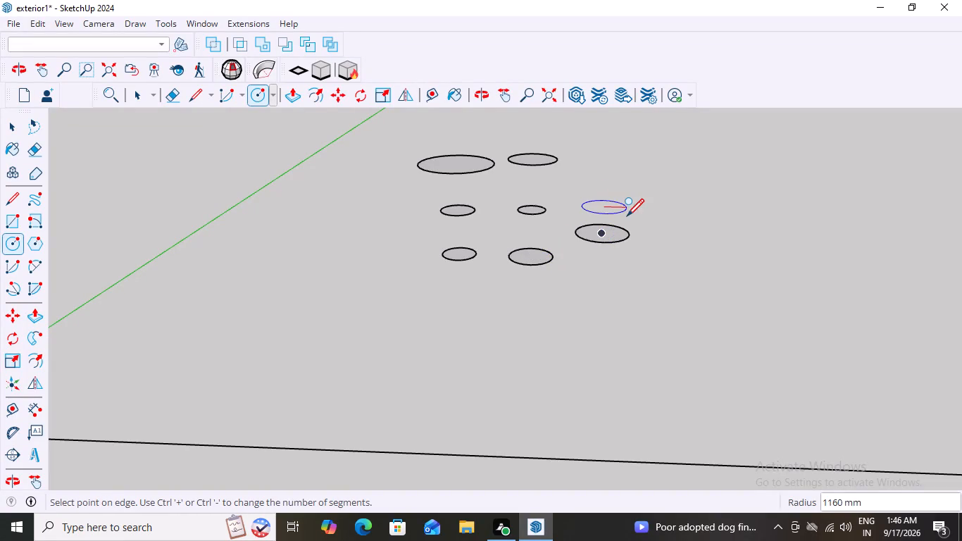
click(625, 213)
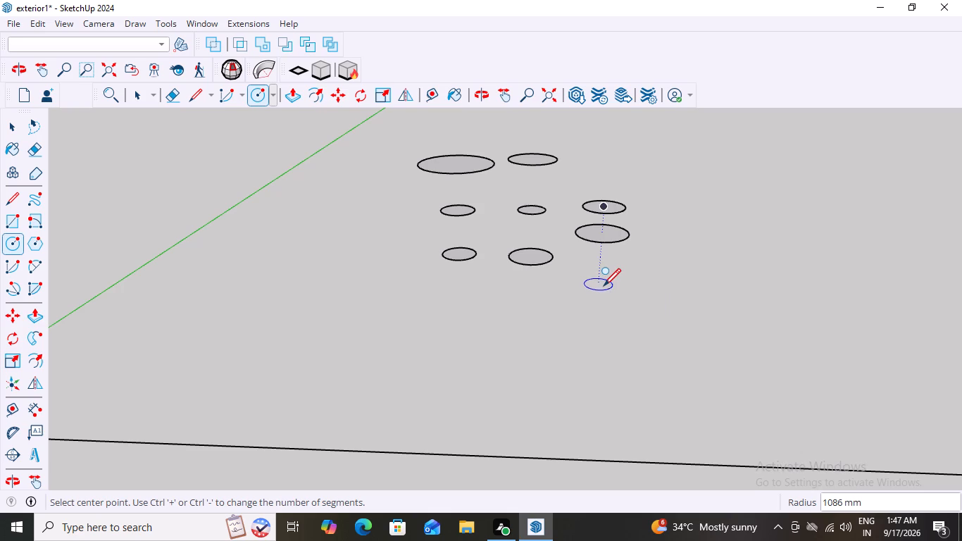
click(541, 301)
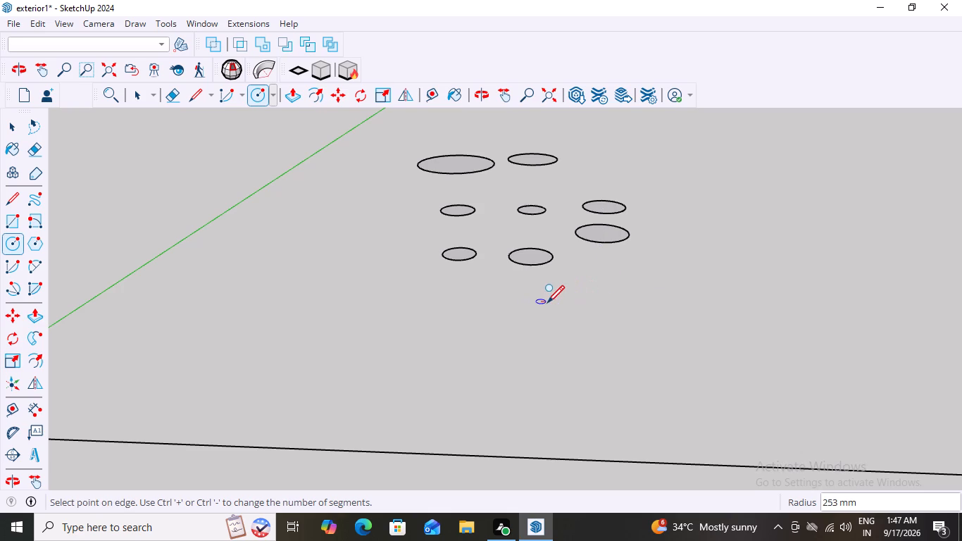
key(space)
Delete all the circles on the empty ground behind the building.
scroll(608, 311, down, 8)
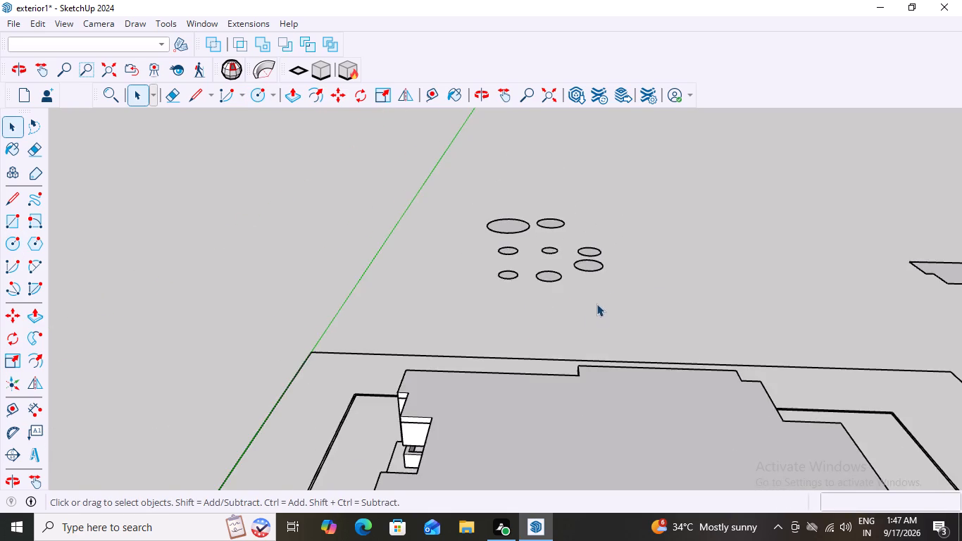
scroll(595, 297, up, 1)
drag(631, 163, 611, 201)
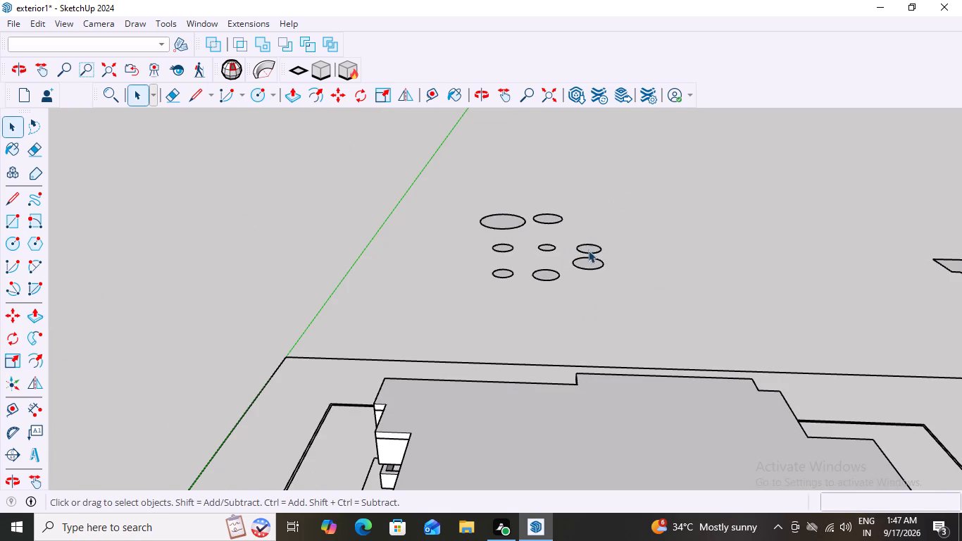
drag(619, 187, 462, 301)
drag(462, 301, 461, 300)
key(Delete)
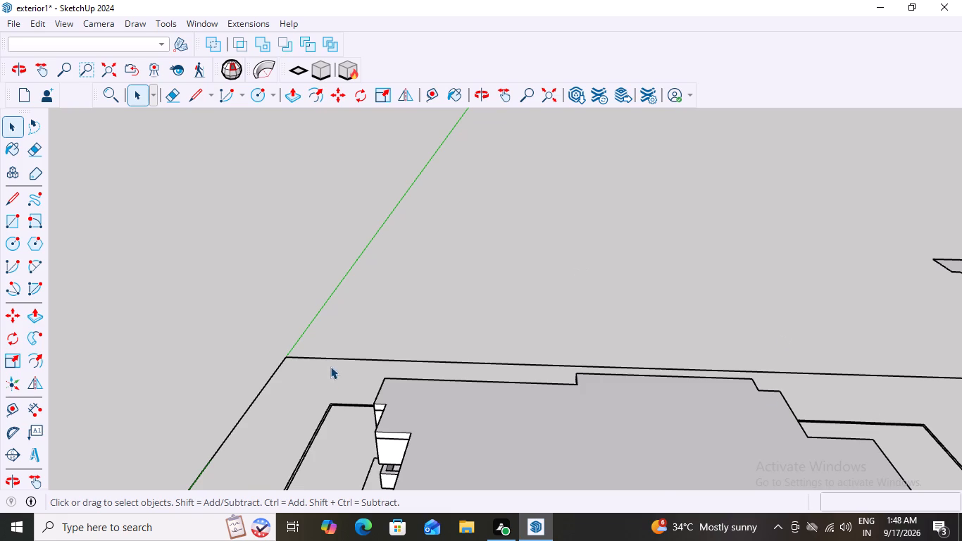
Examine the building with its placed slab, the neighbouring floor plan and the loose slab outline behind them.
scroll(325, 360, down, 19)
scroll(467, 370, up, 3)
scroll(444, 483, up, 6)
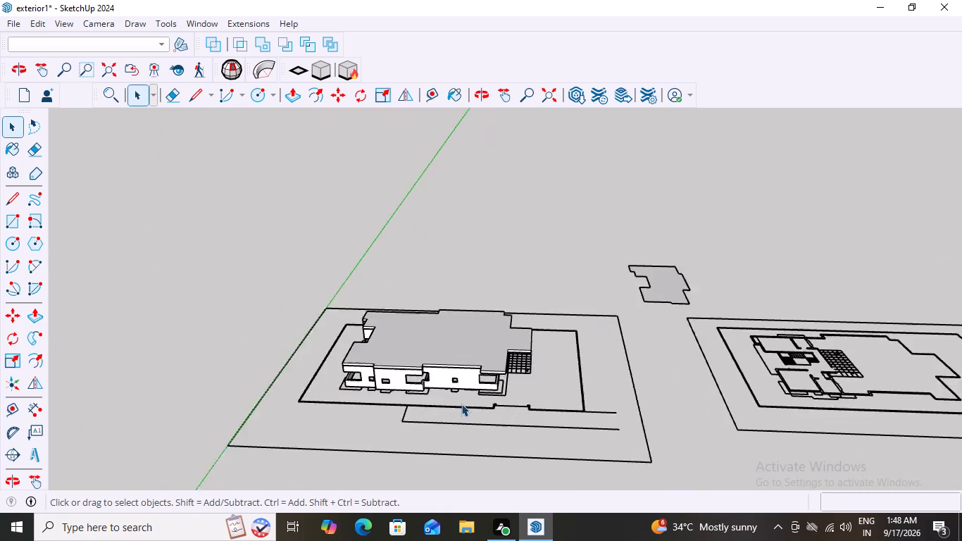
scroll(461, 404, up, 7)
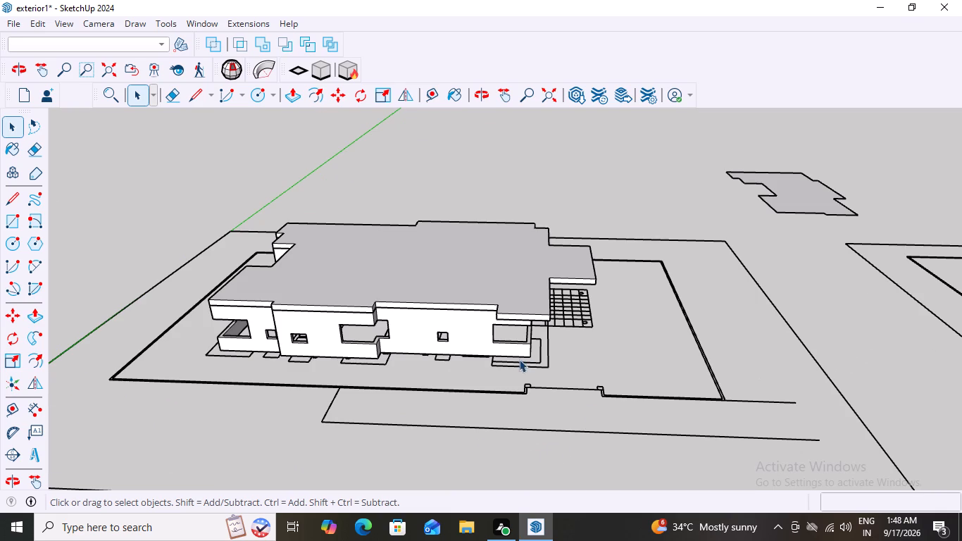
scroll(518, 366, down, 8)
middle_drag(468, 408, 477, 397)
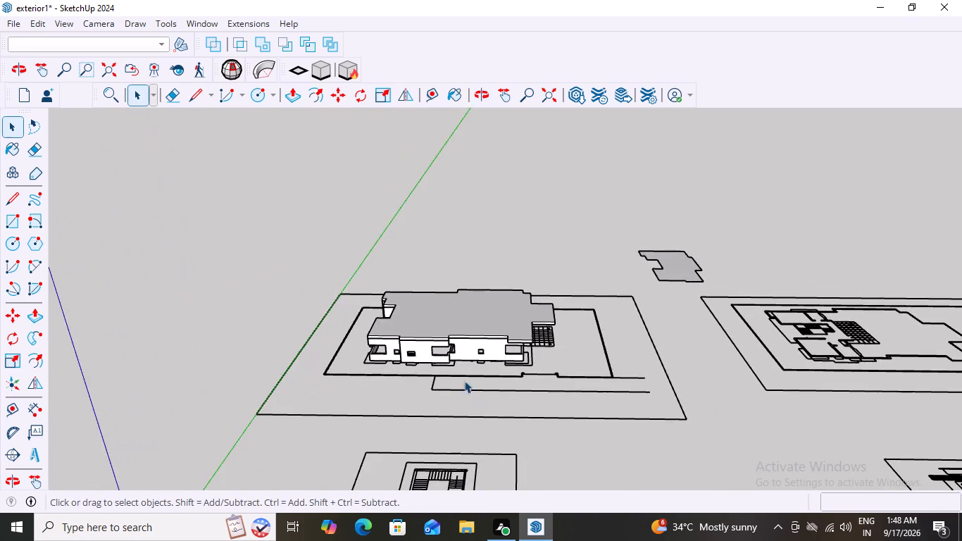
scroll(456, 356, up, 13)
scroll(382, 318, down, 3)
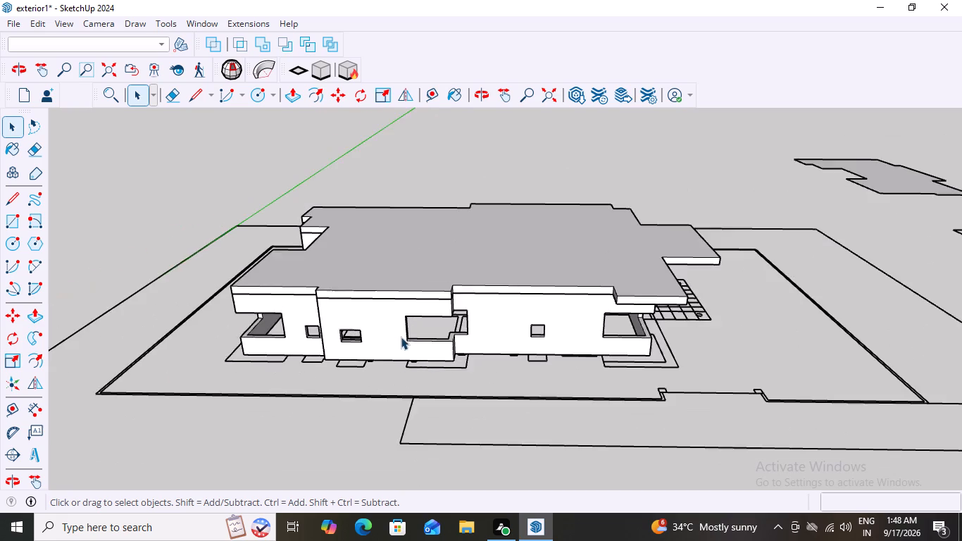
scroll(401, 337, down, 12)
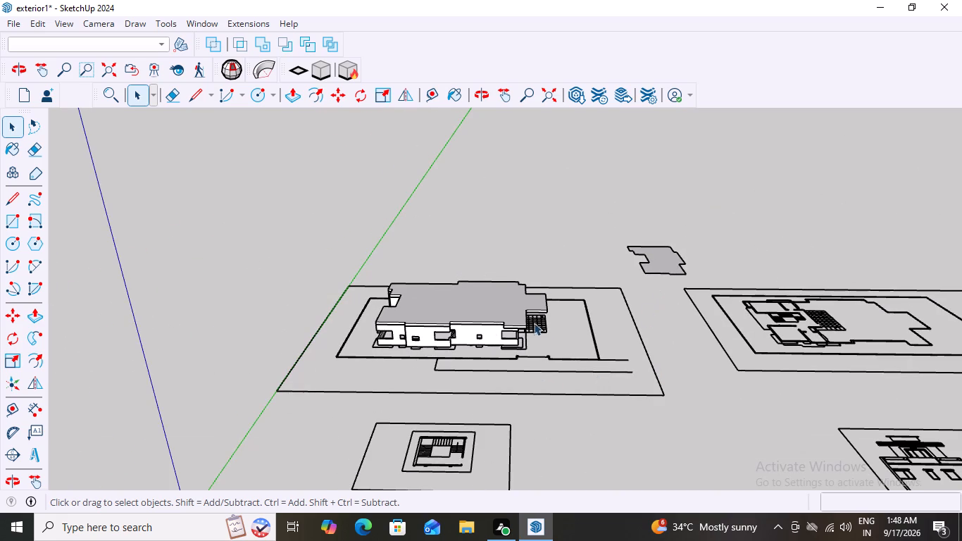
scroll(473, 340, up, 4)
scroll(473, 340, down, 15)
scroll(482, 395, up, 3)
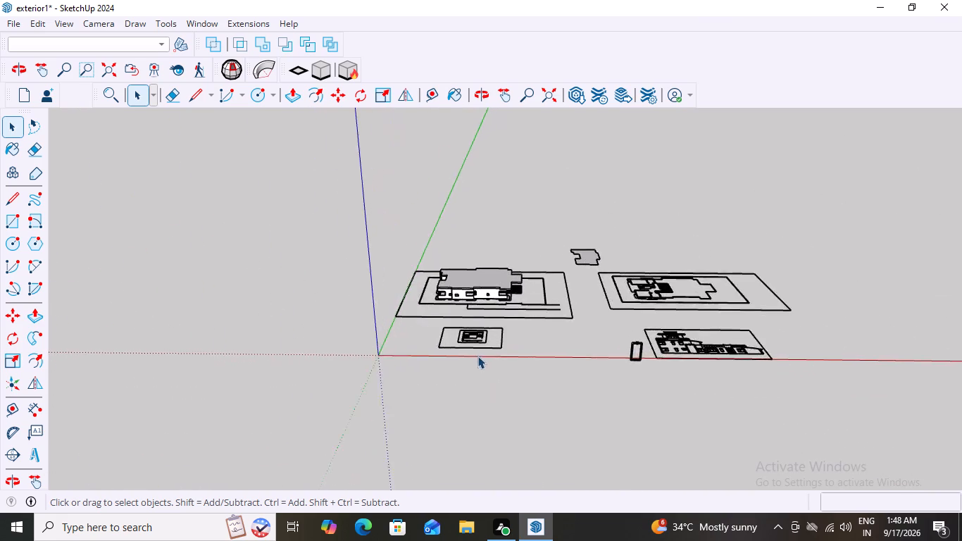
scroll(477, 356, up, 5)
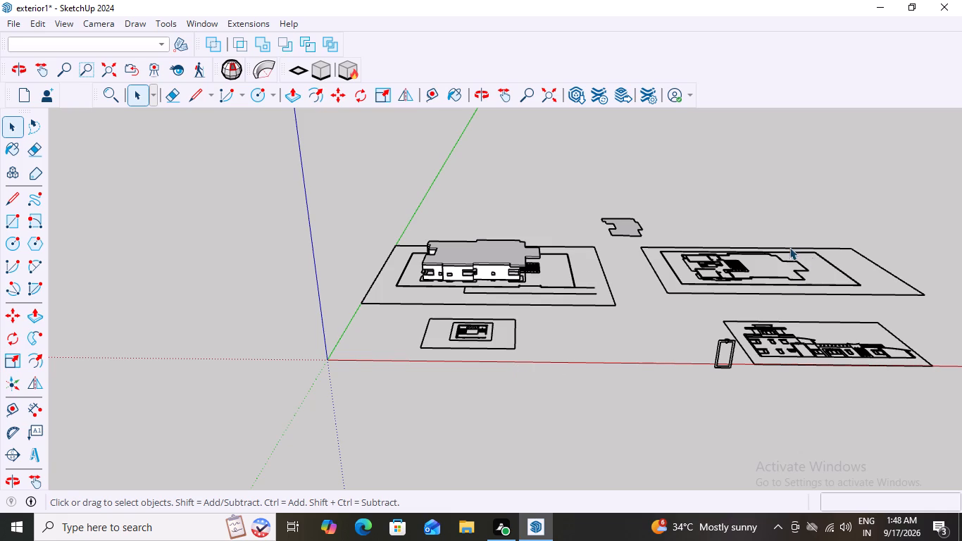
scroll(784, 247, up, 14)
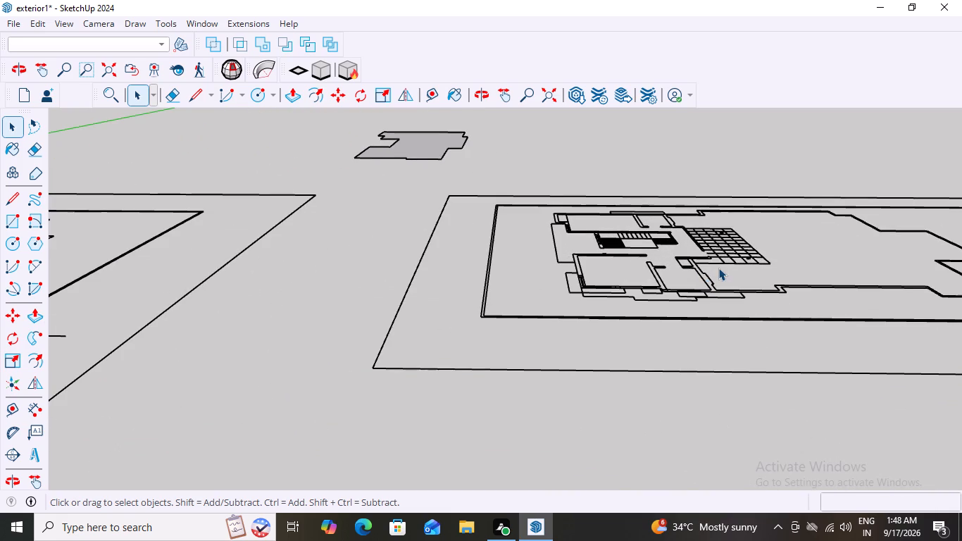
middle_drag(718, 265, 718, 319)
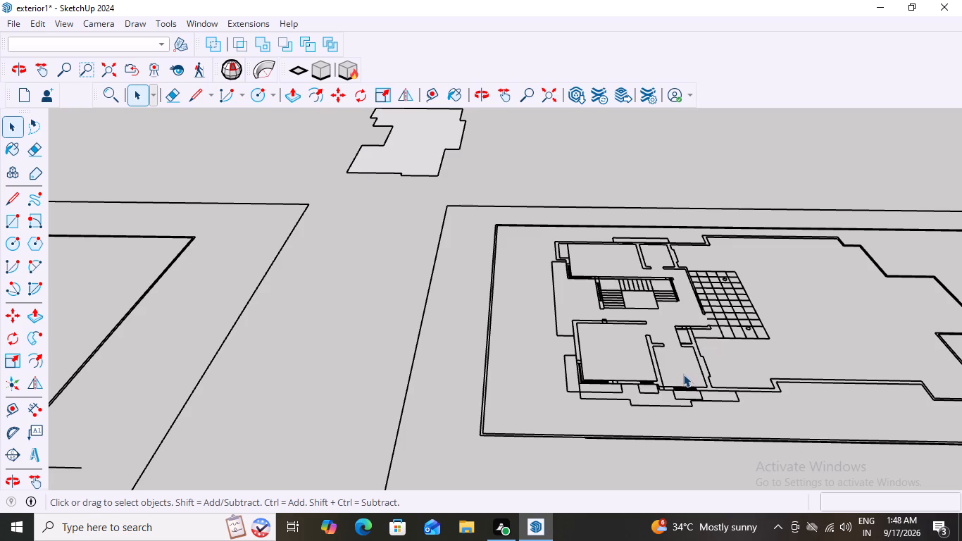
scroll(681, 369, down, 4)
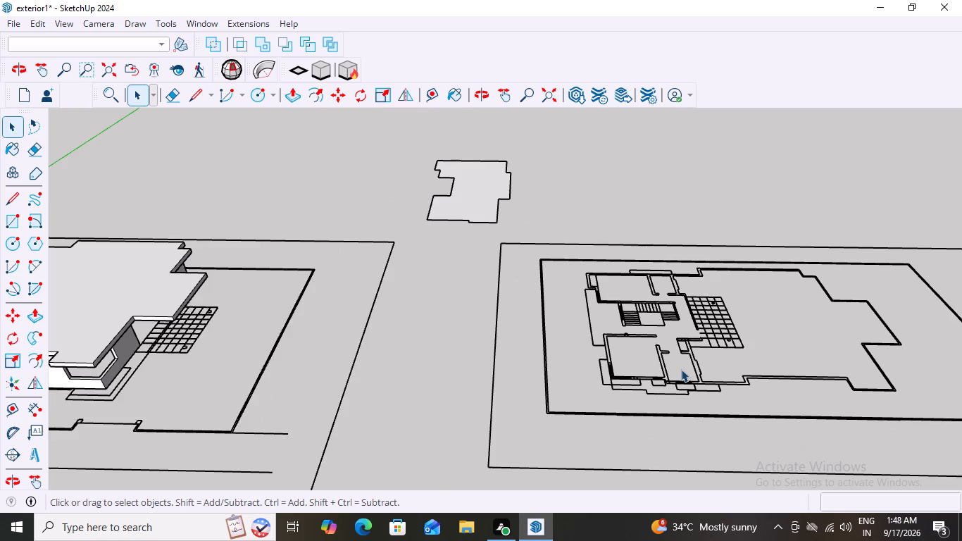
scroll(482, 224, up, 3)
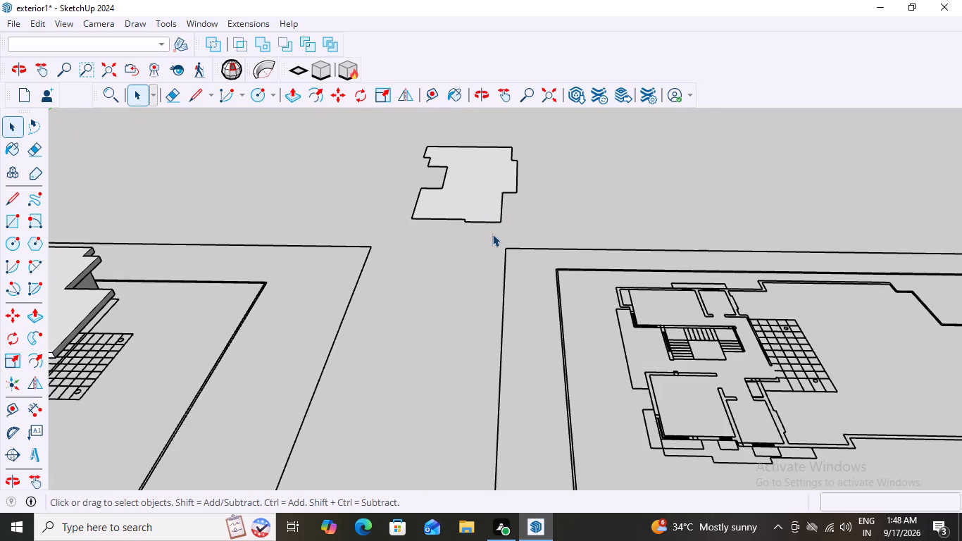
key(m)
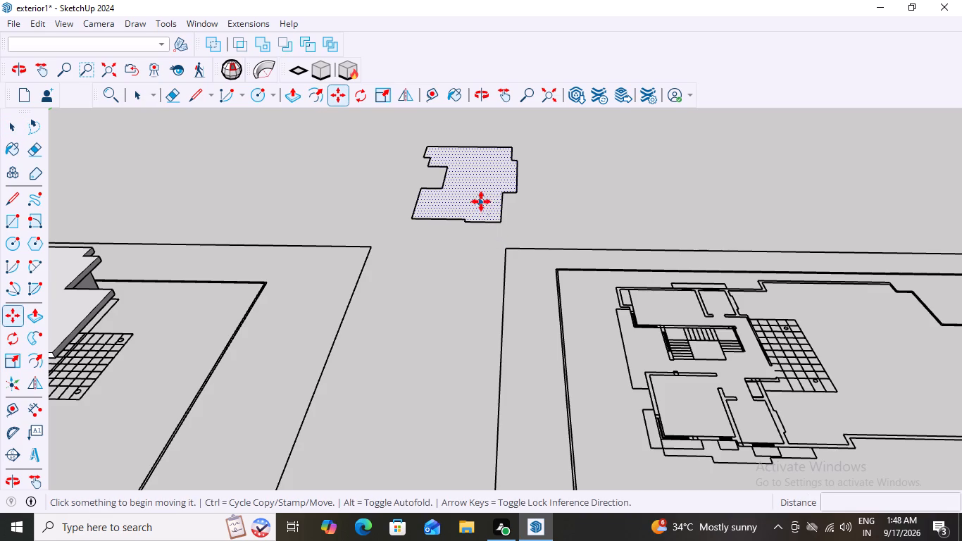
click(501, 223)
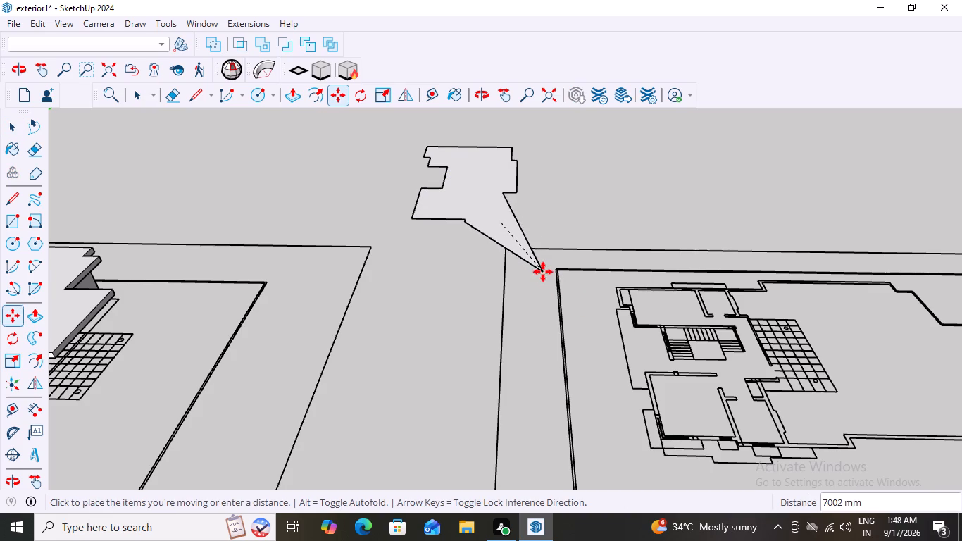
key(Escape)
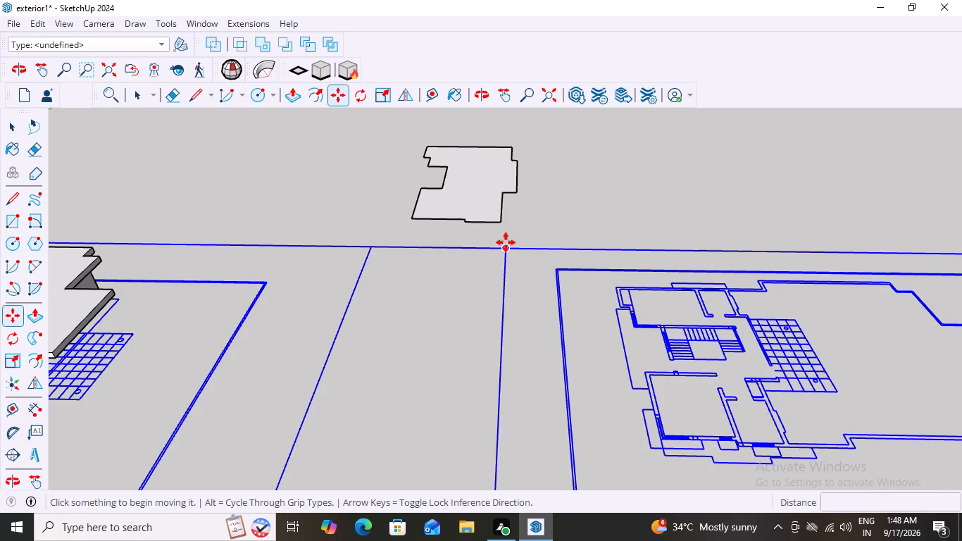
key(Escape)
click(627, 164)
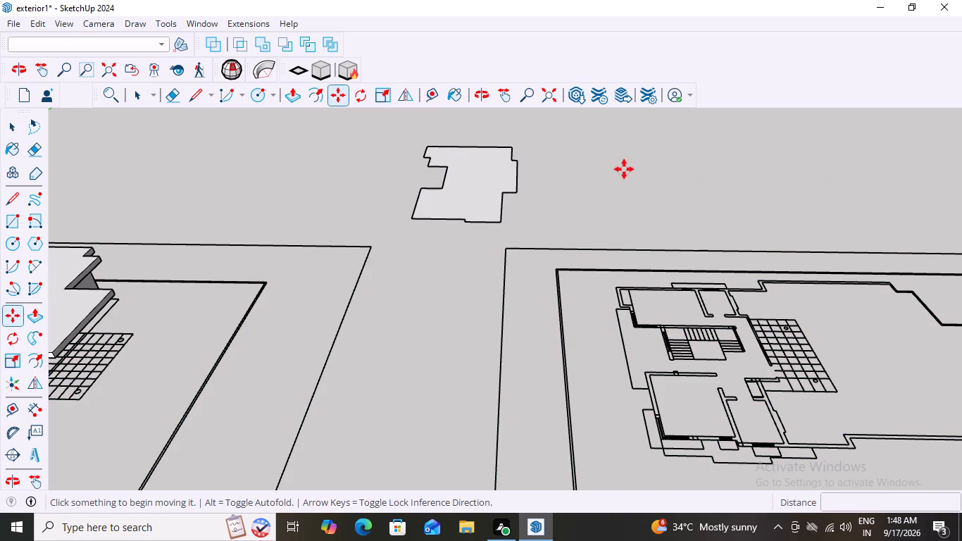
Group the loose slab outline's face together with its edges.
key(space)
double_click(468, 197)
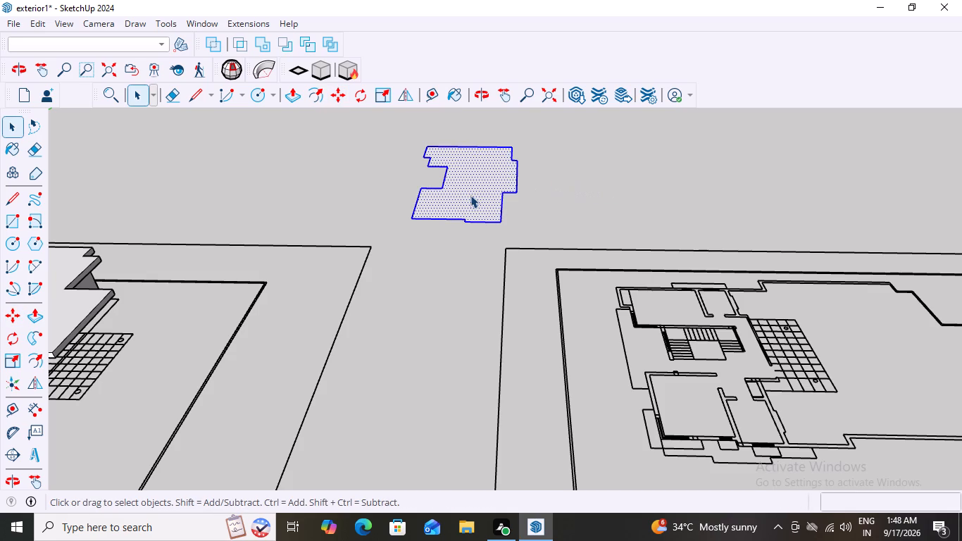
right_click(470, 195)
click(520, 325)
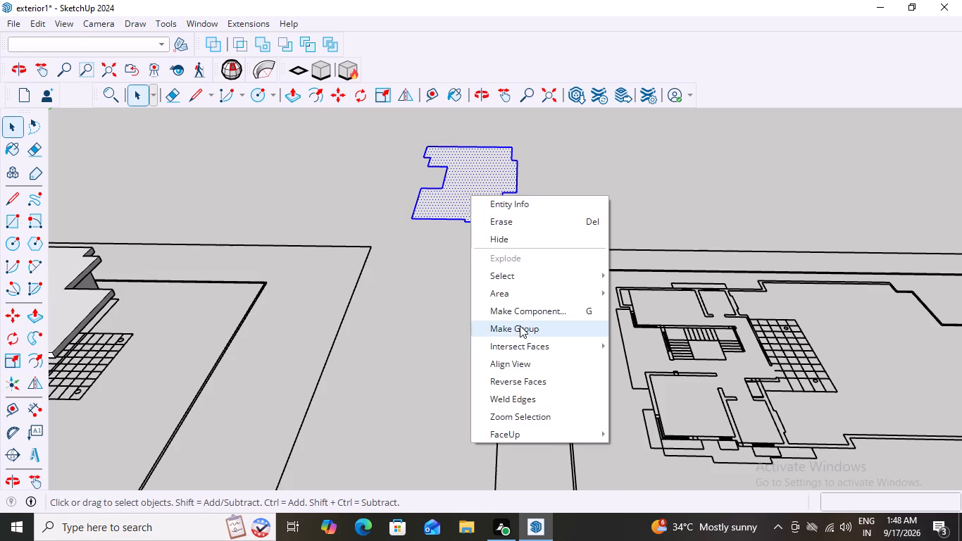
Move the slab outline group by its front corner about 23485 mm onto the matching outer wall corner of the neighbouring floor plan.
key(m)
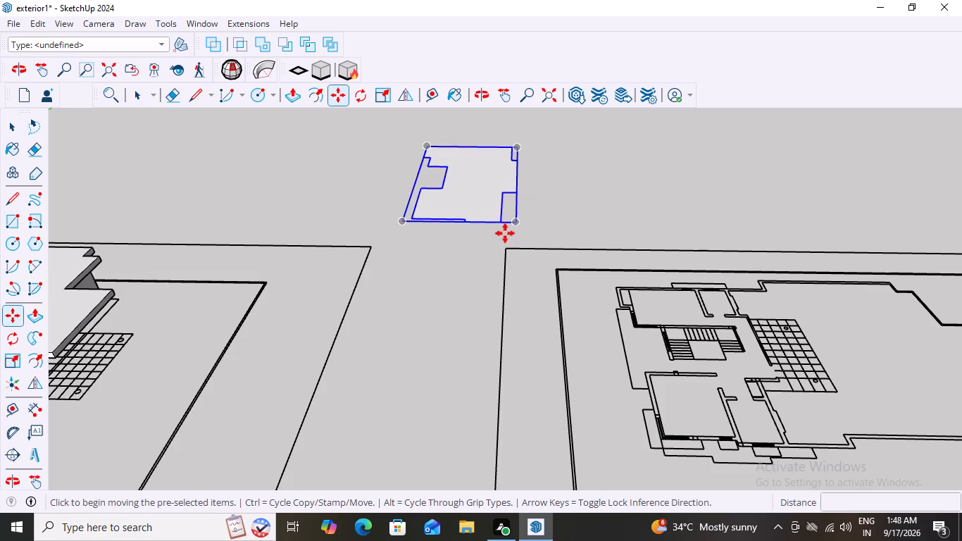
click(412, 219)
scroll(475, 289, down, 5)
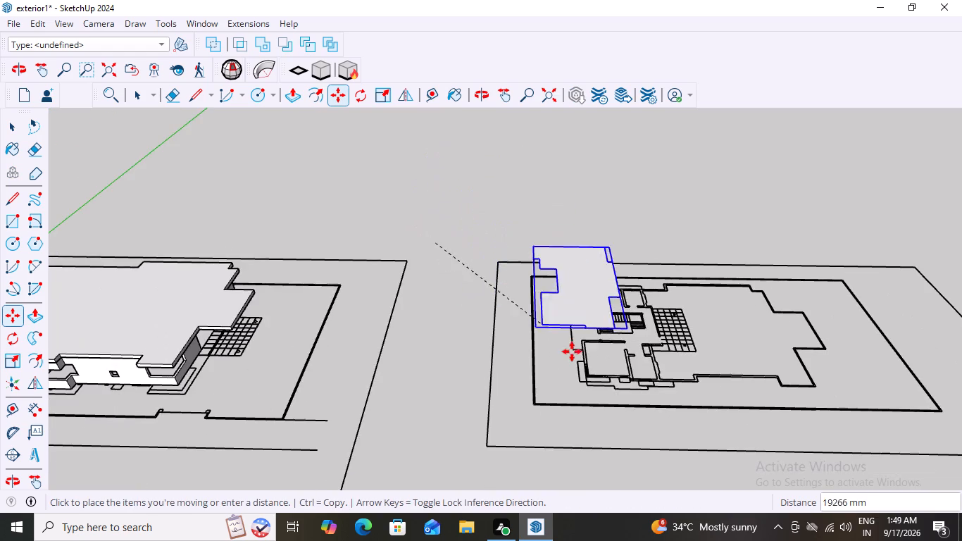
scroll(585, 401, up, 17)
scroll(580, 362, up, 5)
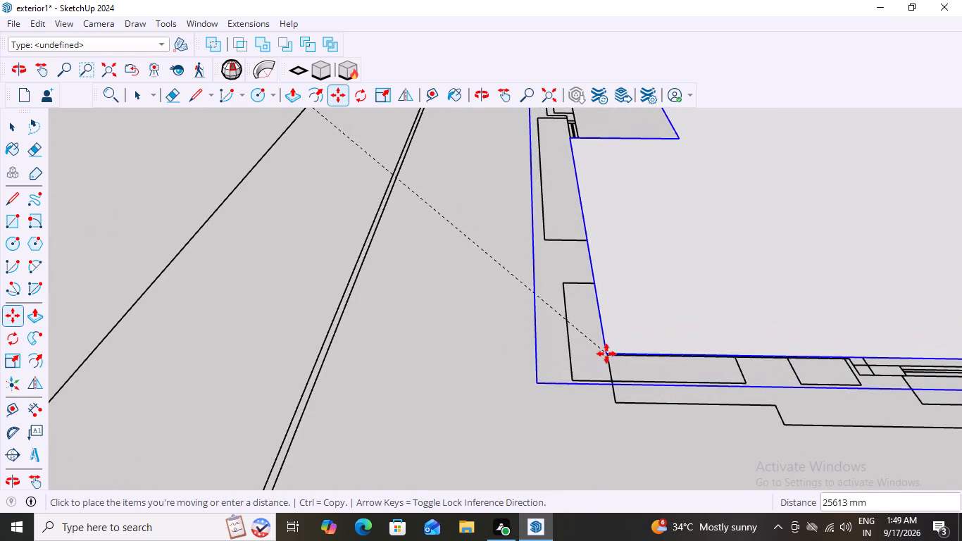
scroll(609, 355, up, 10)
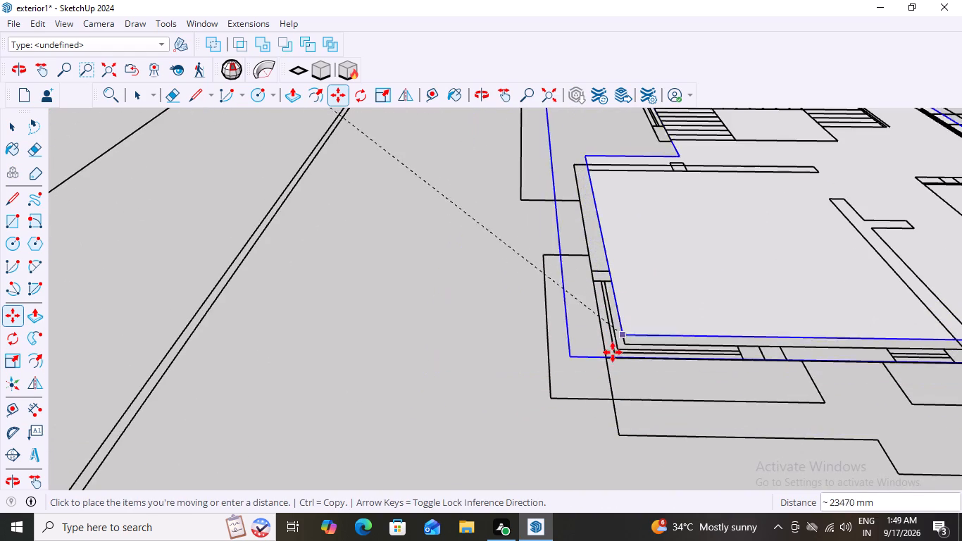
click(606, 358)
key(space)
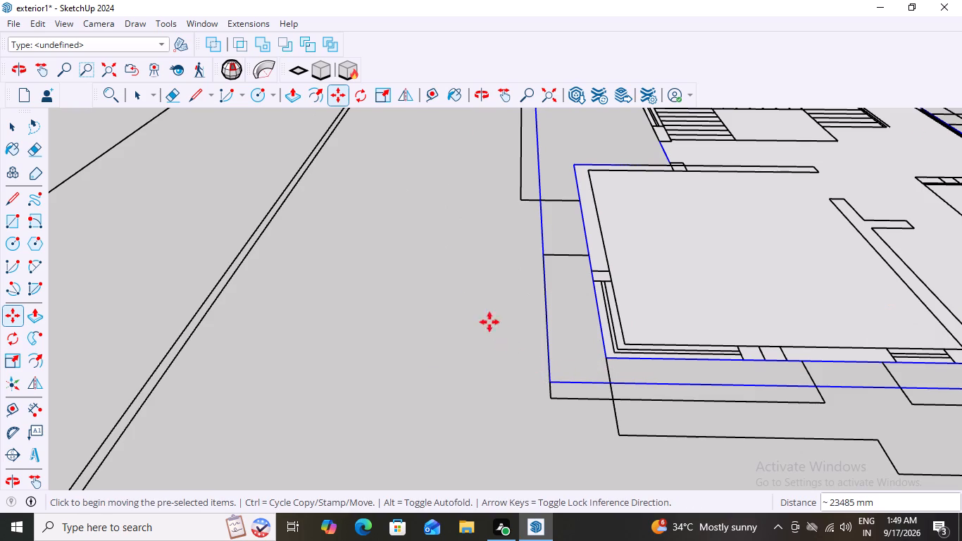
scroll(430, 226, down, 15)
scroll(609, 304, up, 3)
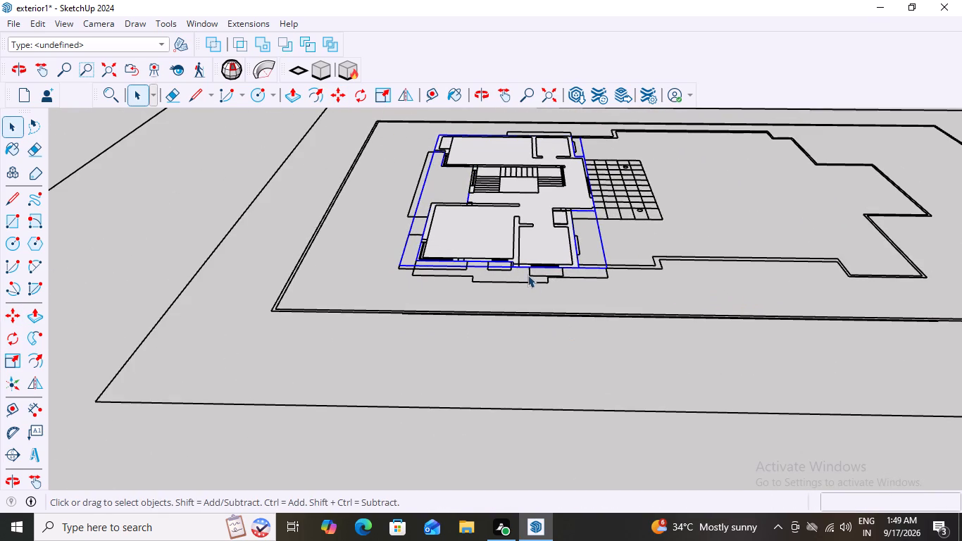
key(Escape)
click(559, 367)
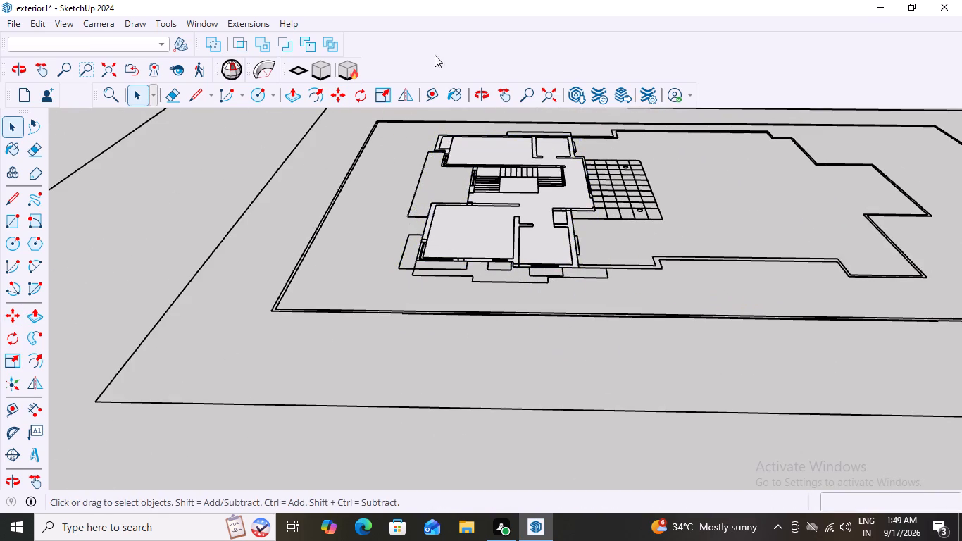
Measure the outer wall's thickness at the floor plan's rear corner, from outer to inner corner, using the Dimension tool.
scroll(513, 201, up, 3)
scroll(470, 119, up, 2)
middle_drag(481, 177, 491, 250)
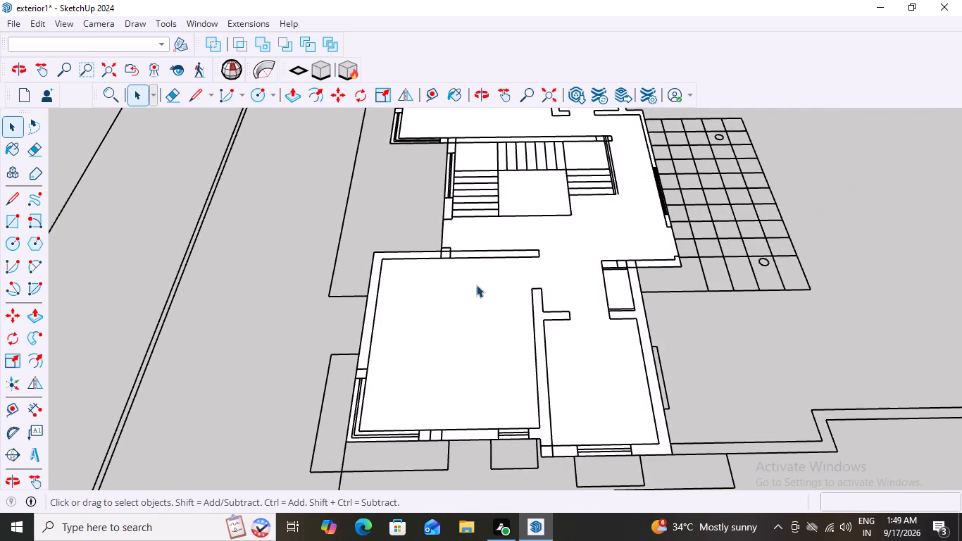
scroll(482, 268, down, 8)
scroll(477, 137, up, 9)
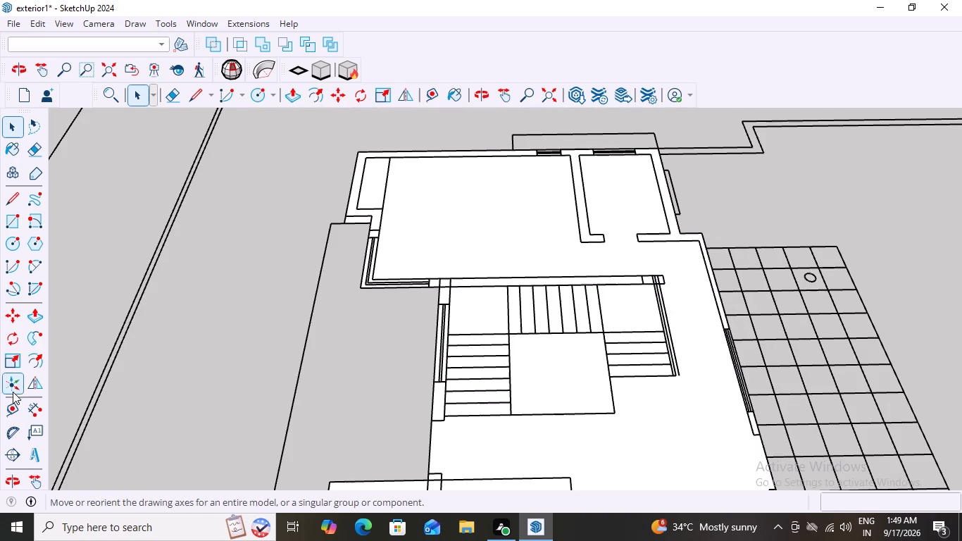
click(32, 411)
scroll(377, 167, up, 2)
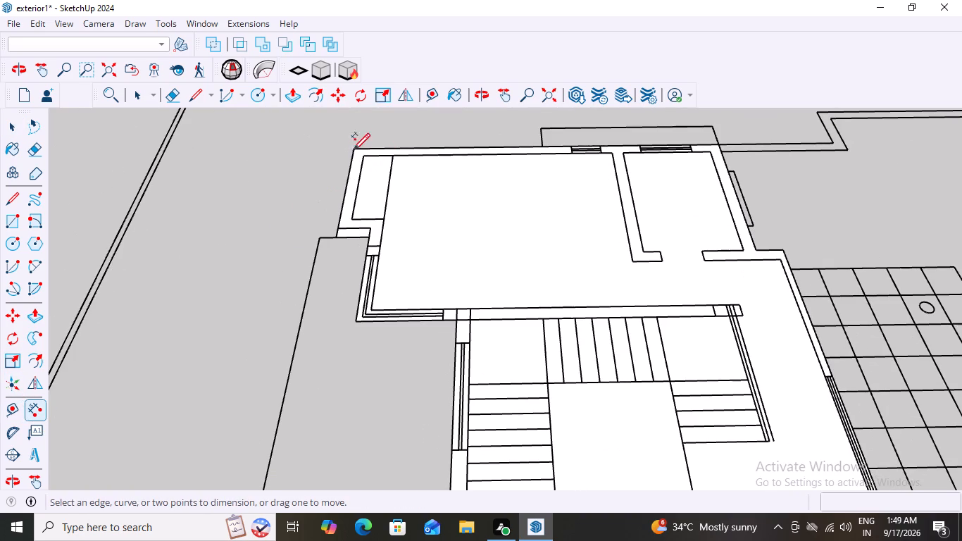
scroll(358, 145, up, 9)
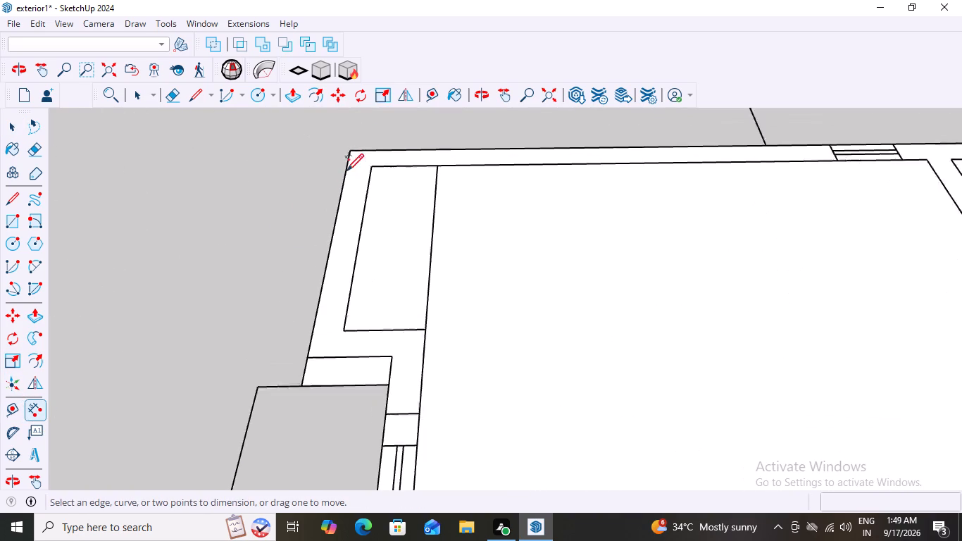
scroll(346, 170, up, 1)
click(345, 170)
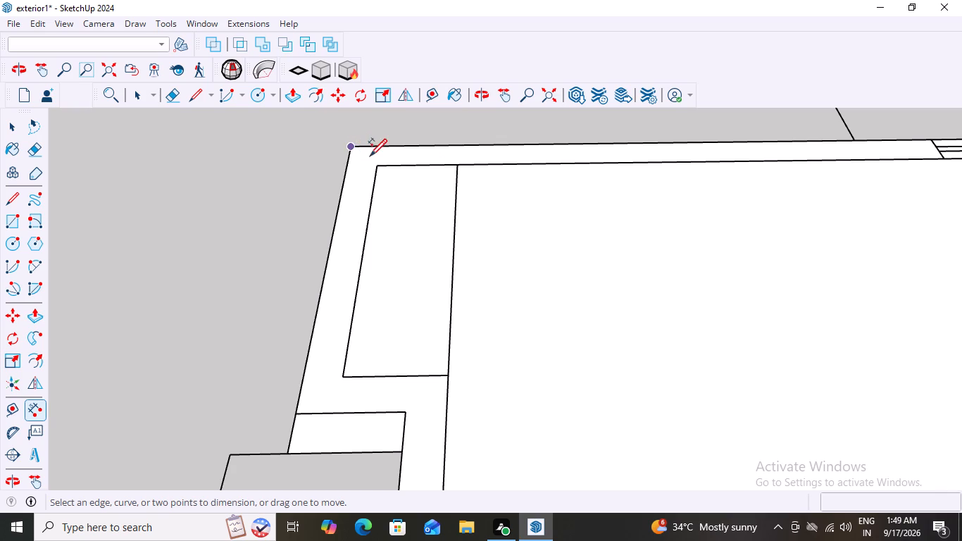
click(376, 167)
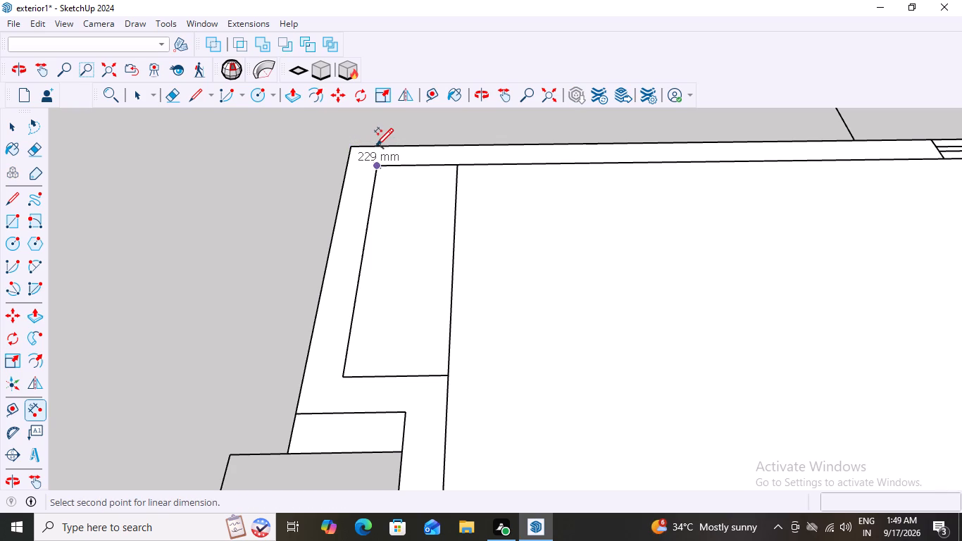
key(space)
scroll(376, 144, down, 14)
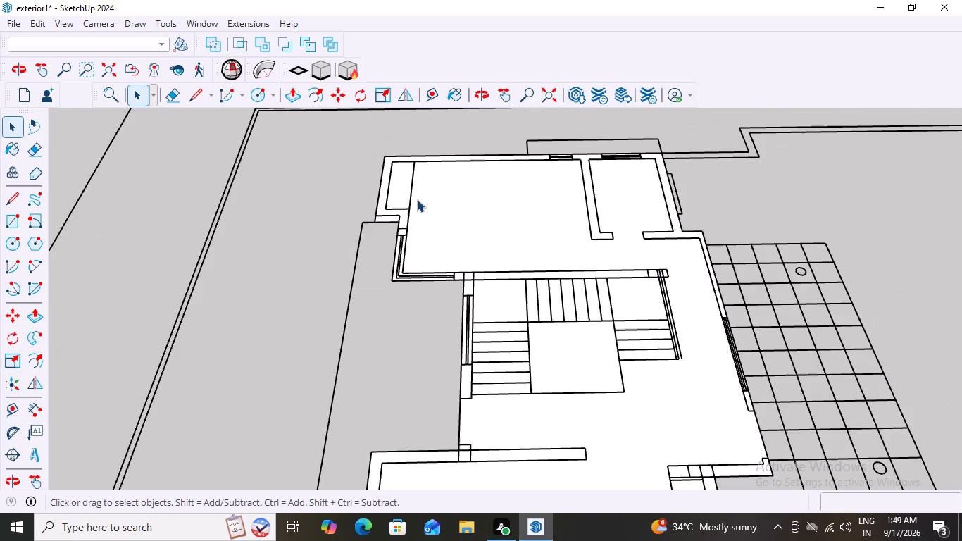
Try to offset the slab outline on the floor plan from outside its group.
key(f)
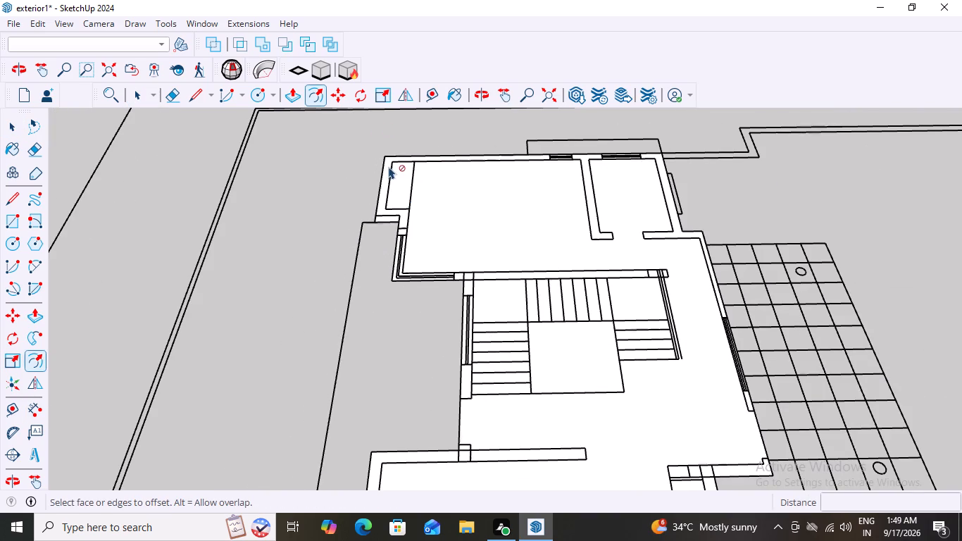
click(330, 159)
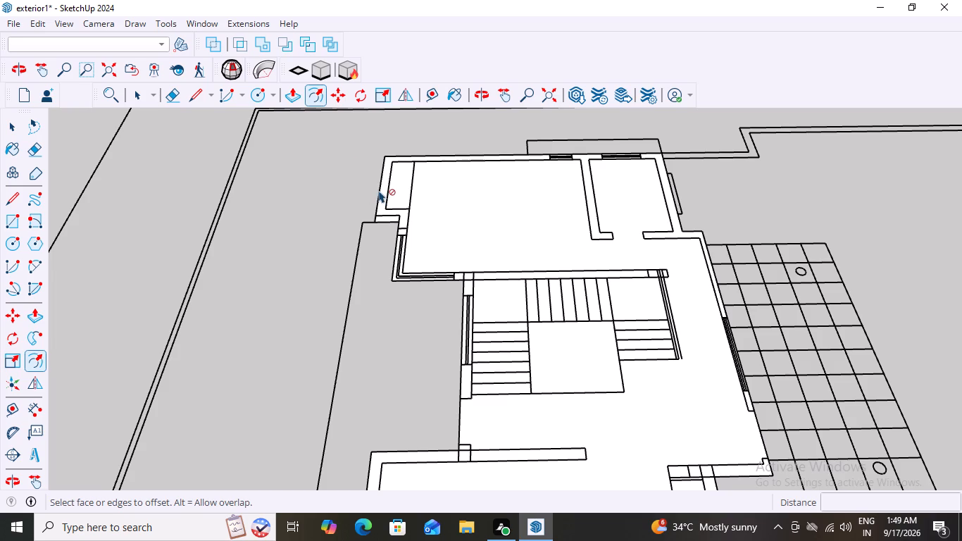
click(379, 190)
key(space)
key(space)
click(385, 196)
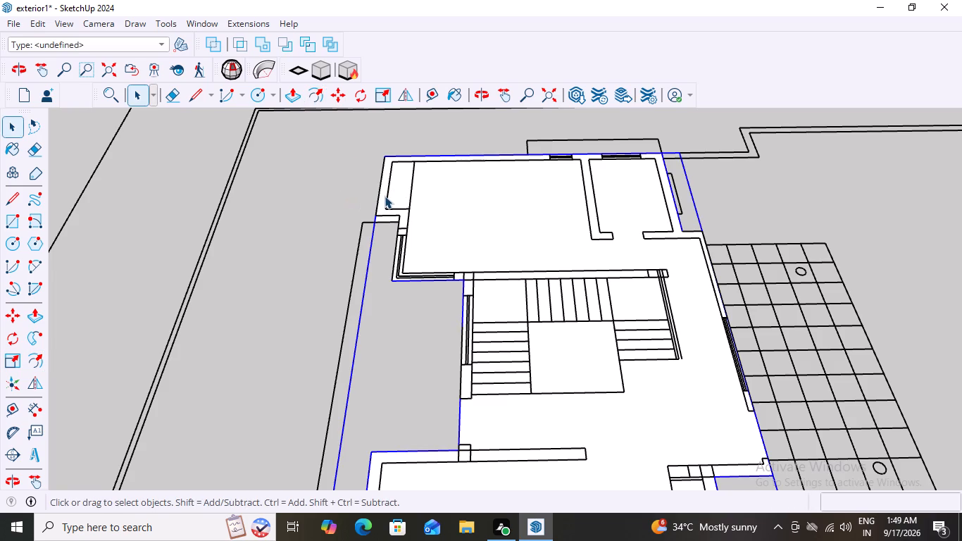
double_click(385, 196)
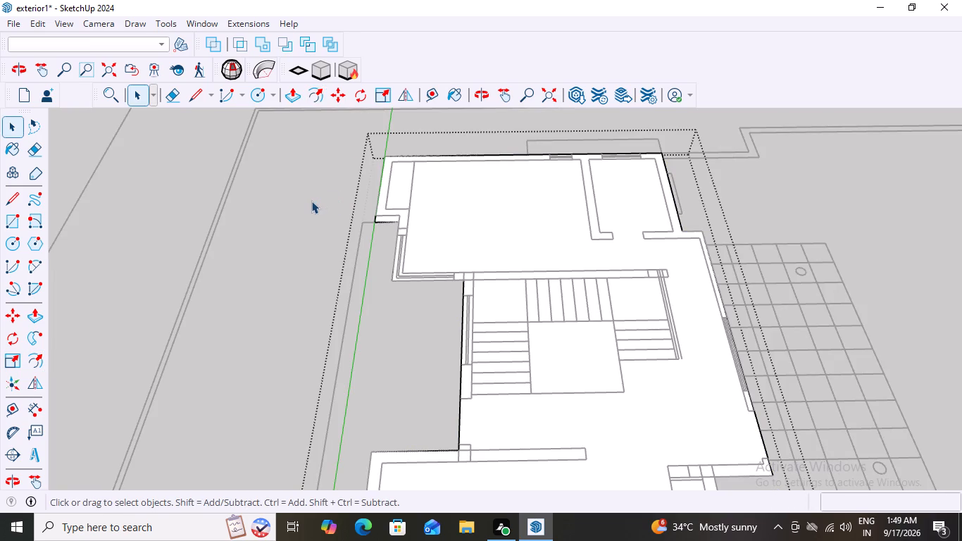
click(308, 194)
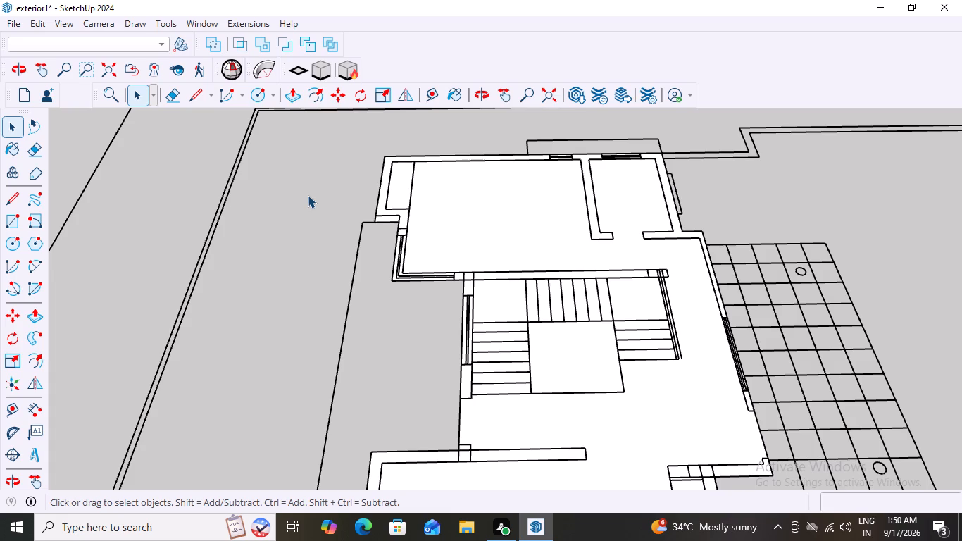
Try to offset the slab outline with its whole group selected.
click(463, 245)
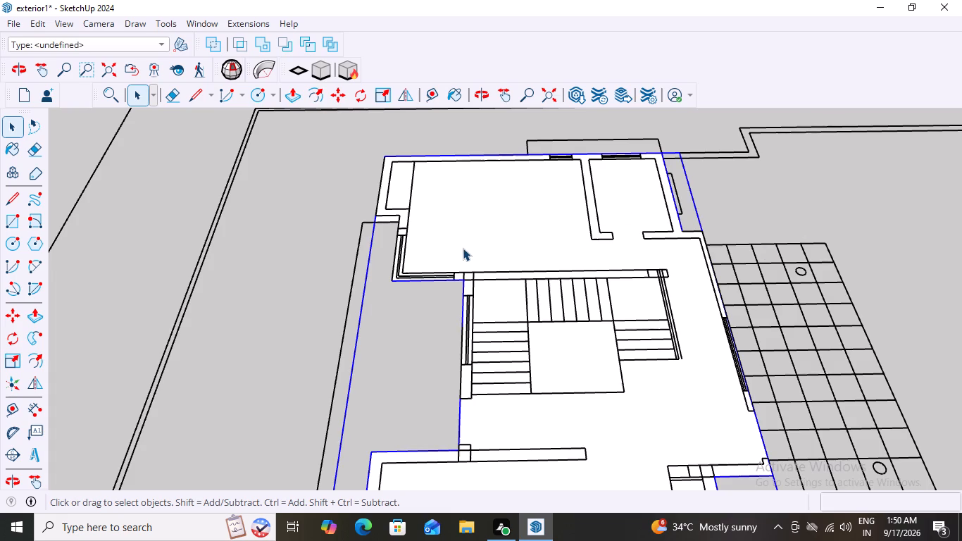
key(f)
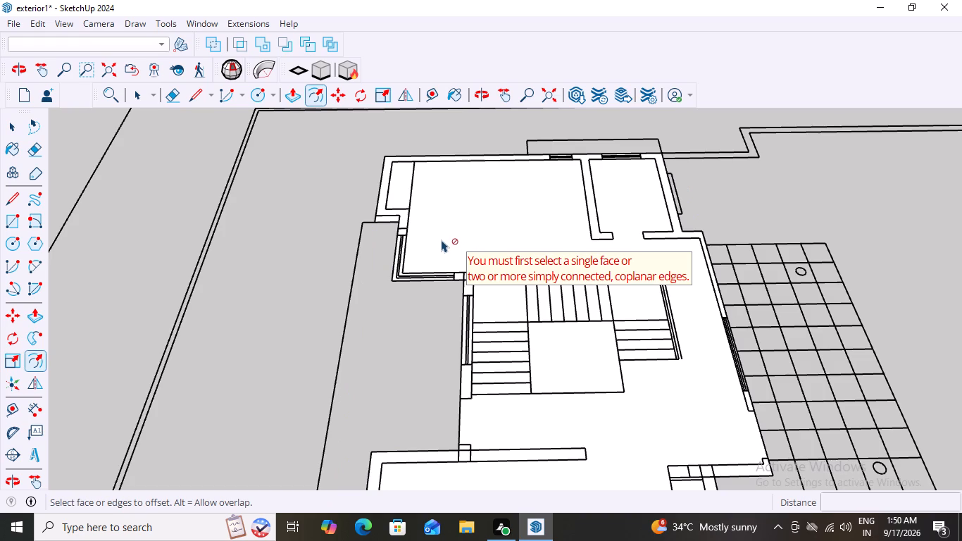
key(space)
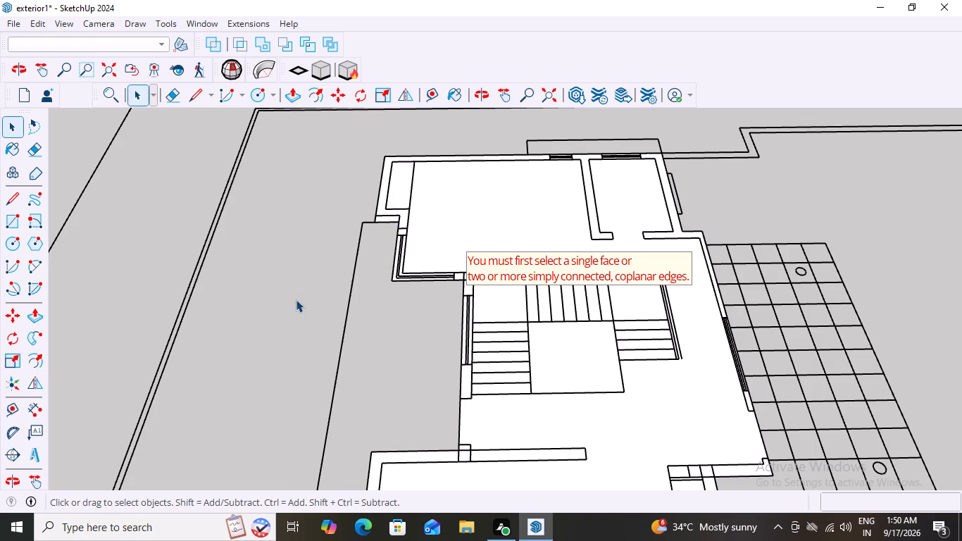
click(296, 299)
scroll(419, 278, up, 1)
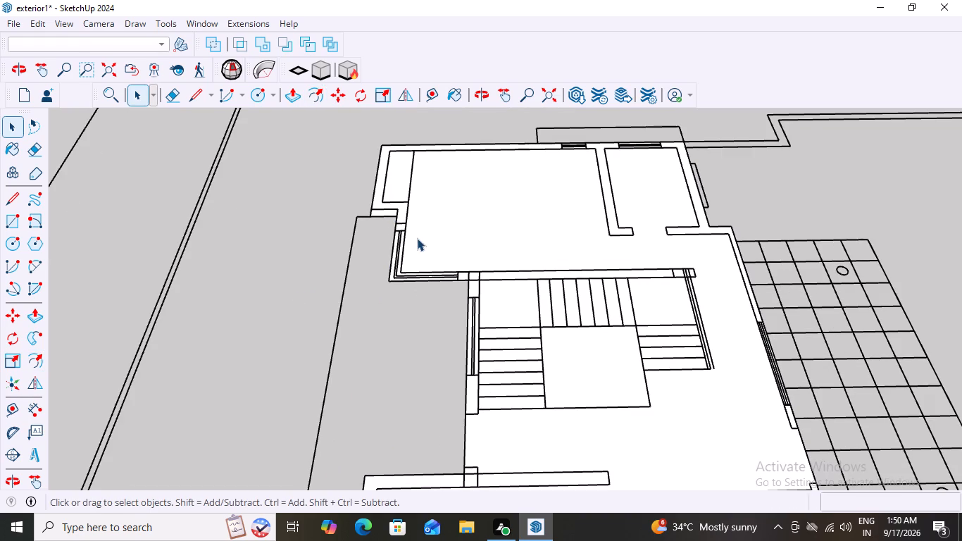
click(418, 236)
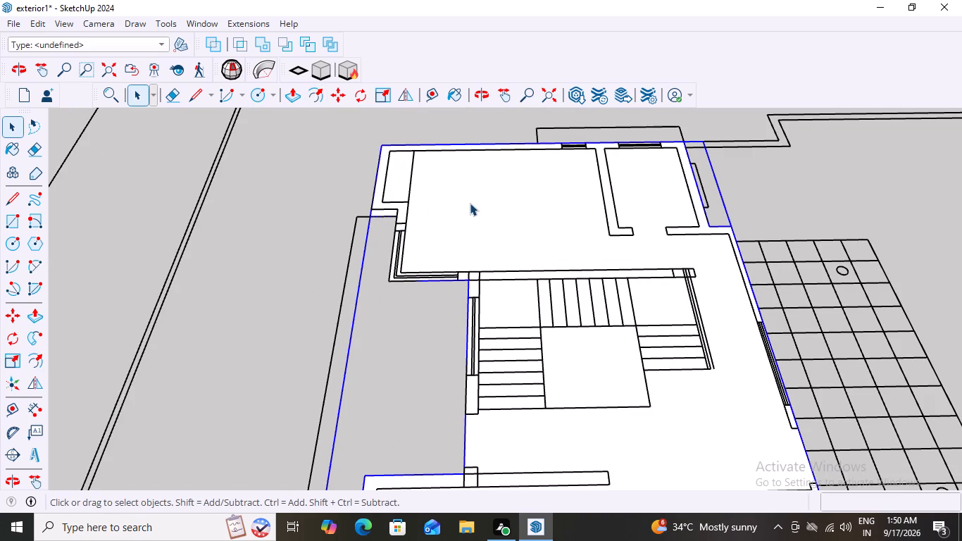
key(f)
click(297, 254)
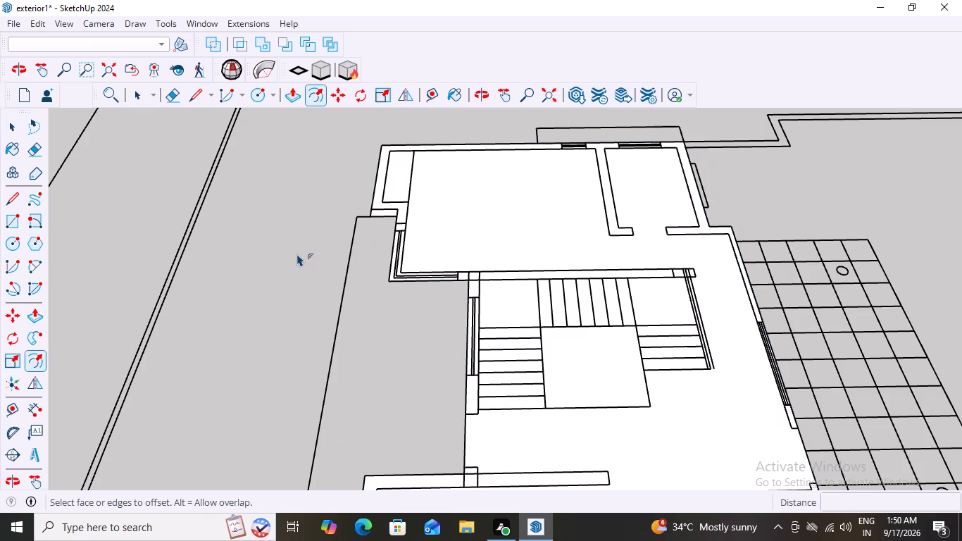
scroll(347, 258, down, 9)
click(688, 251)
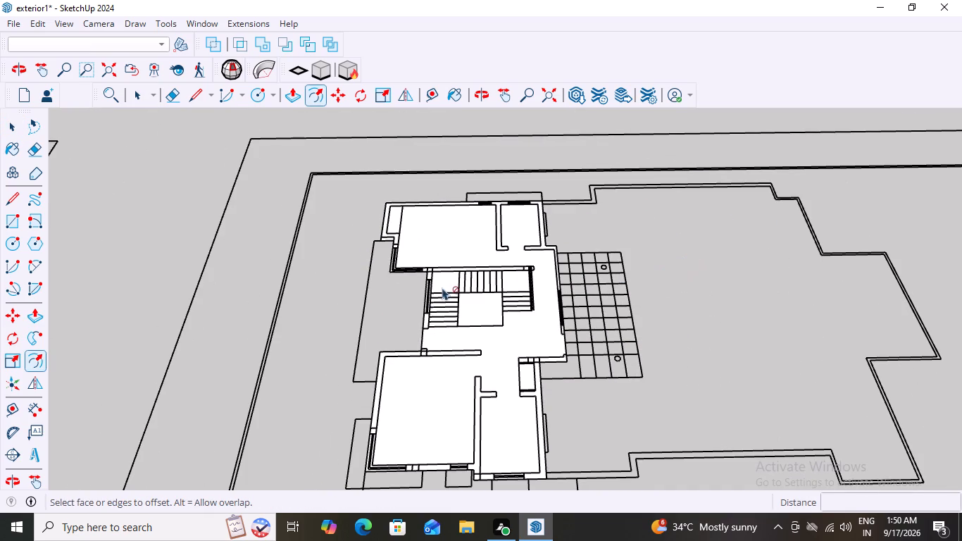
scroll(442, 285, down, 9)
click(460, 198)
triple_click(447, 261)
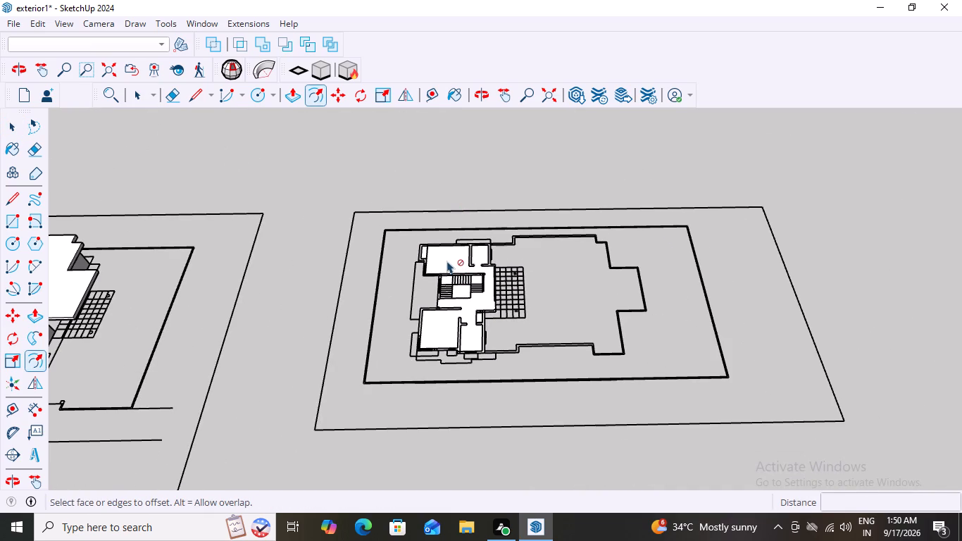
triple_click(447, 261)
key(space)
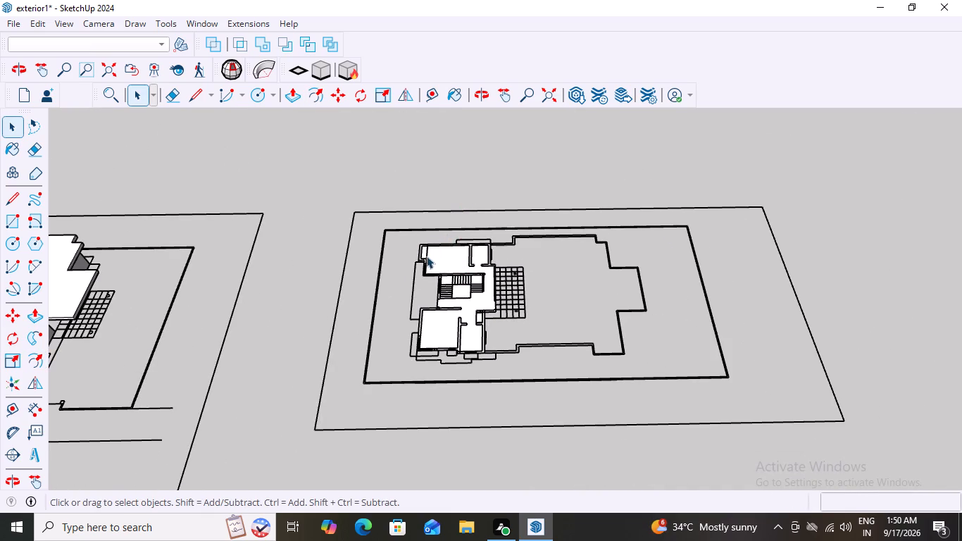
Inside the slab outline group, offset the face's boundary inward by 229 mm to form the outer wall band.
scroll(412, 275, up, 6)
double_click(462, 257)
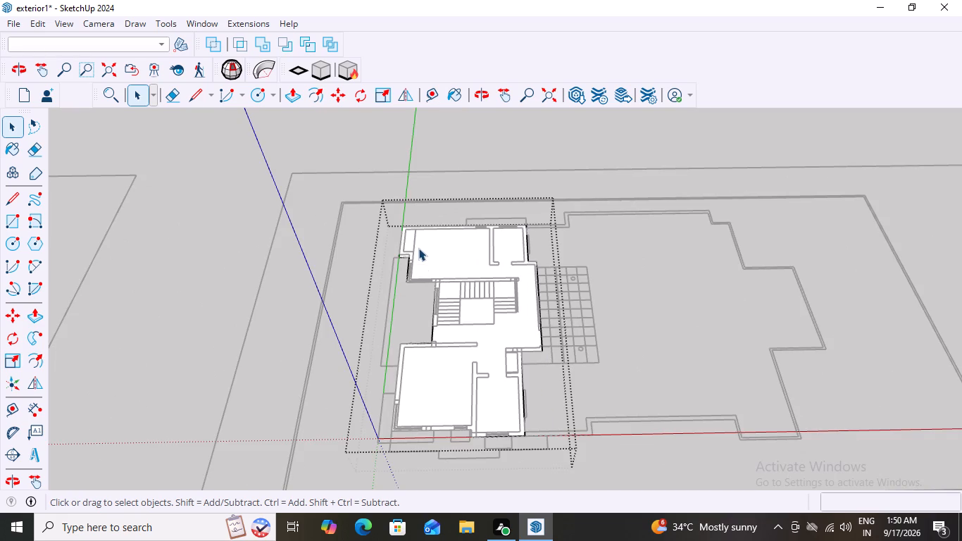
click(418, 247)
scroll(418, 247, up, 14)
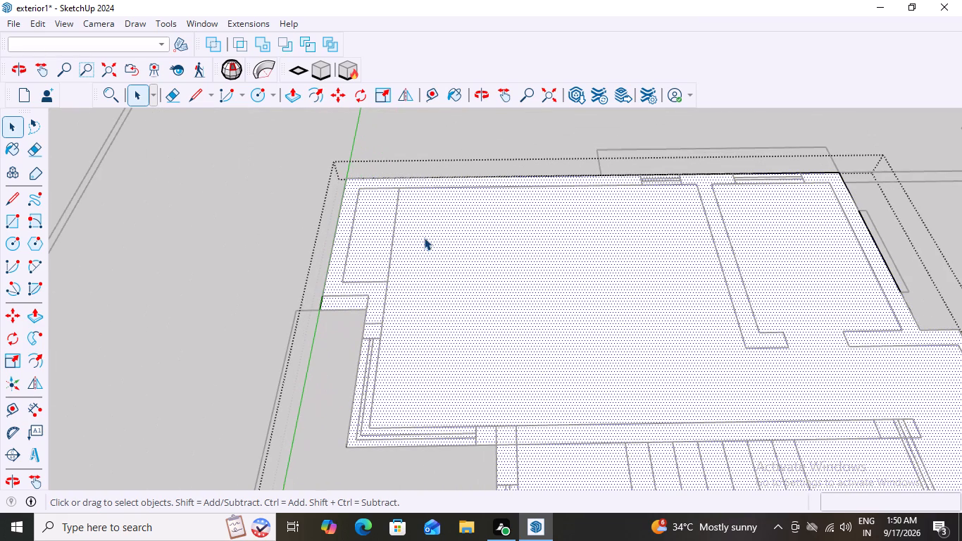
key(f)
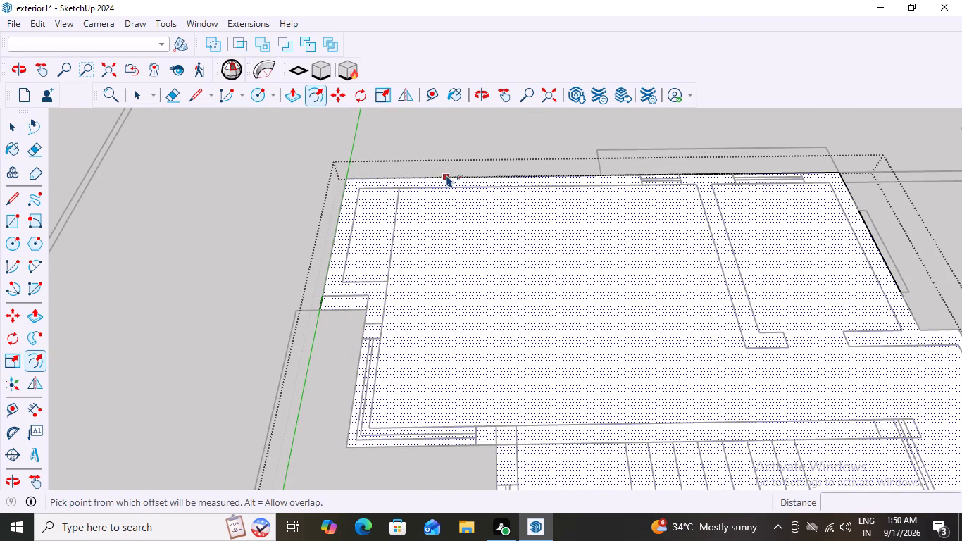
click(446, 175)
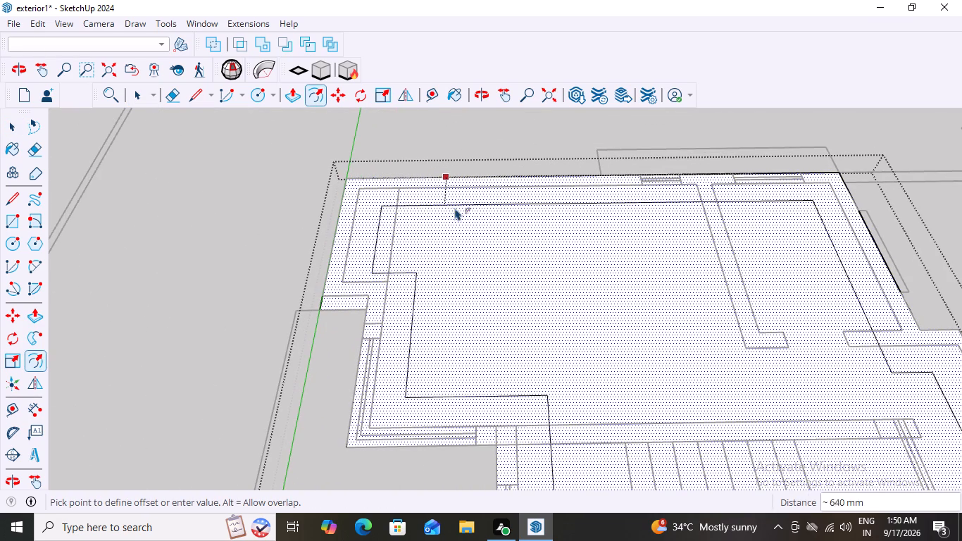
text(22)
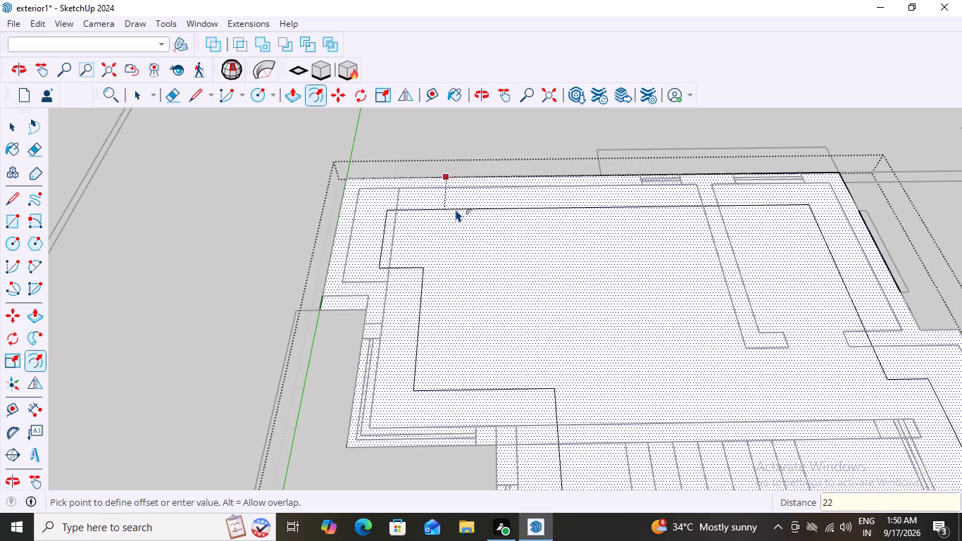
key(9)
key(Return)
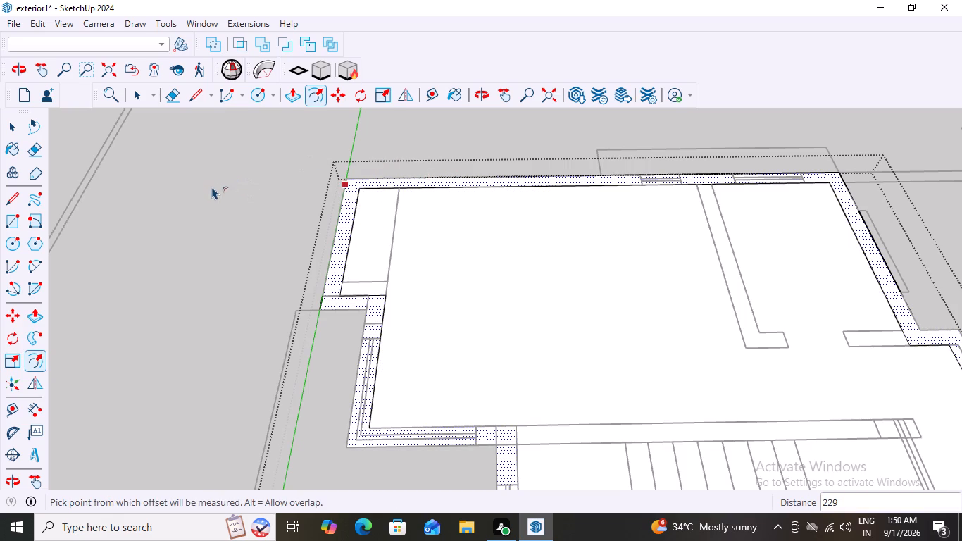
key(space)
scroll(251, 218, down, 20)
scroll(251, 218, down, 4)
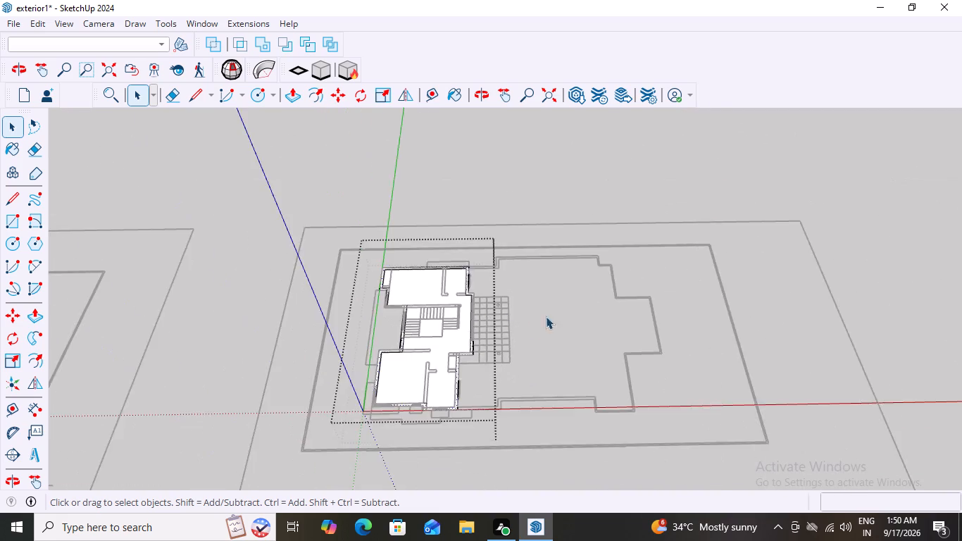
scroll(546, 316, down, 4)
click(595, 173)
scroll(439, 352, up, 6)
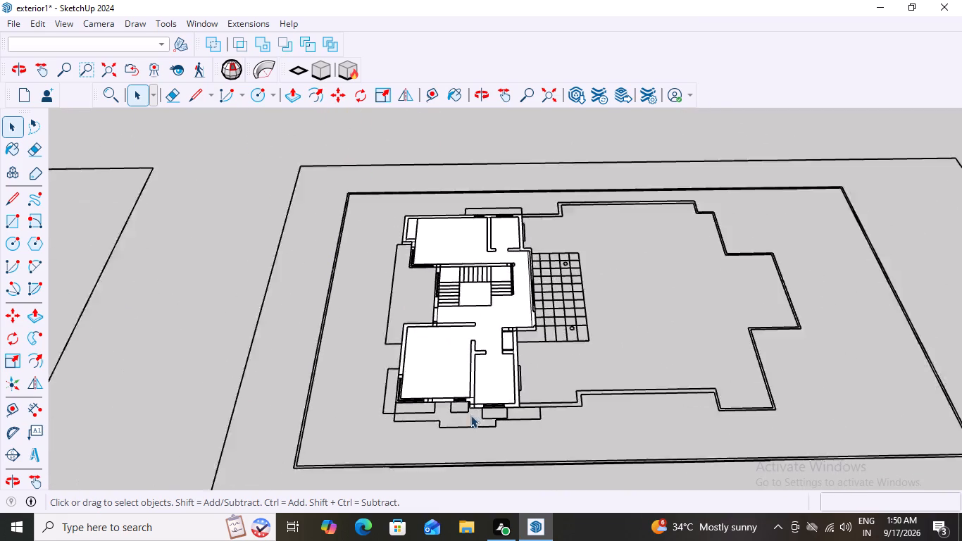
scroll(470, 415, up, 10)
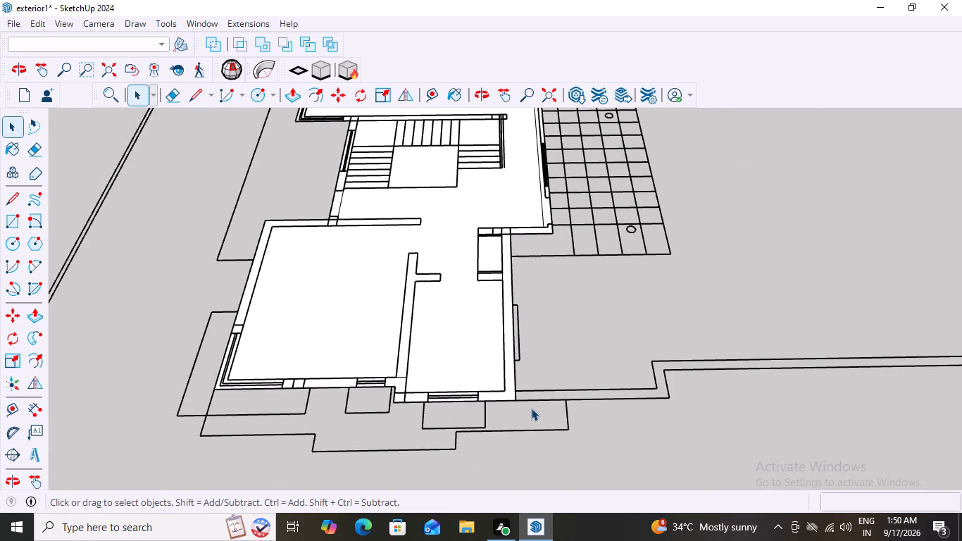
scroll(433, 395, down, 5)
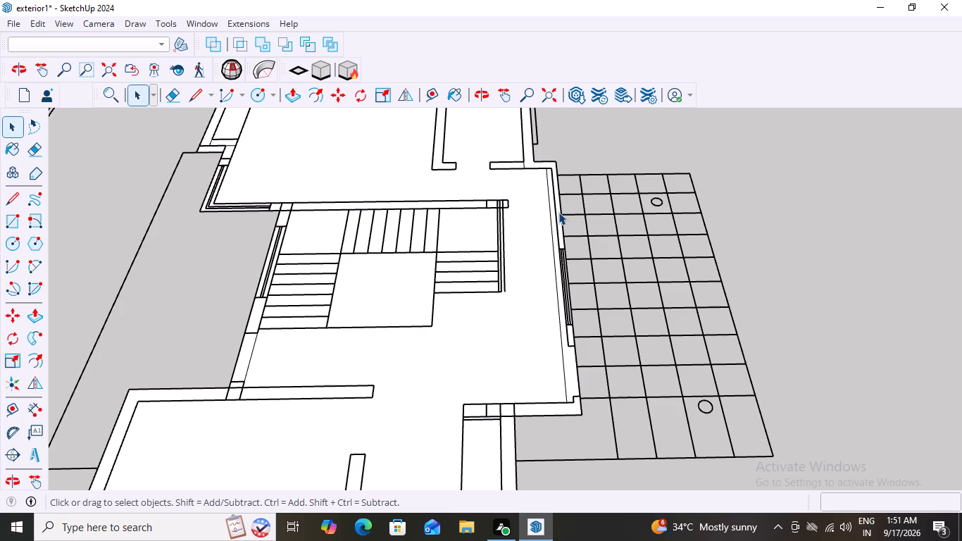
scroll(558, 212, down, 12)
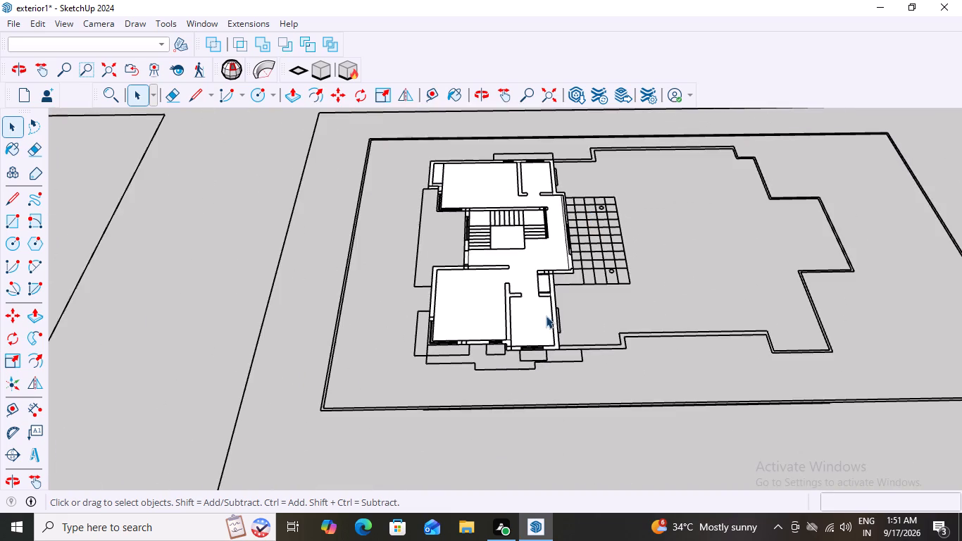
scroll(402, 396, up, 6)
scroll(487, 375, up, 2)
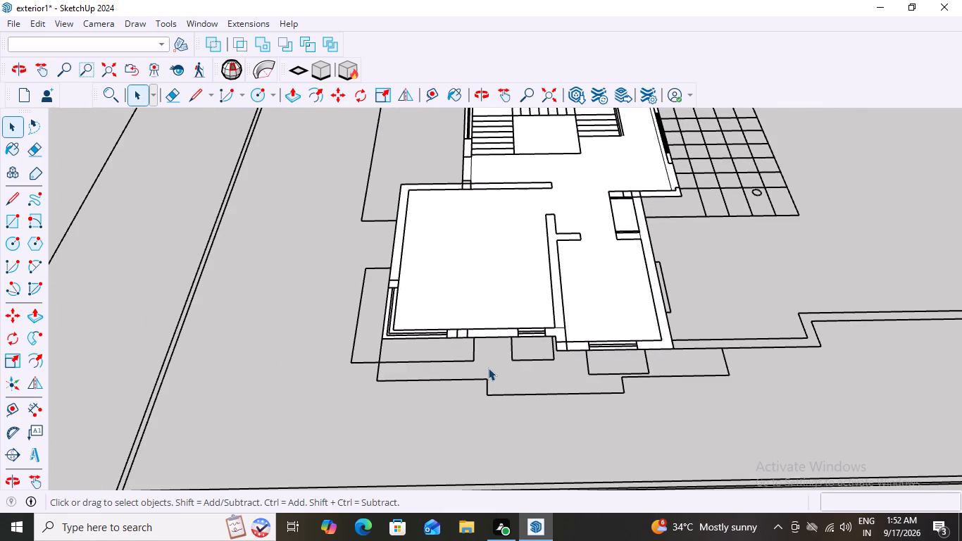
Inside the slab outline group on the second-floor plan, cut away the large inner face, keeping only the outer wall band.
click(477, 289)
double_click(477, 289)
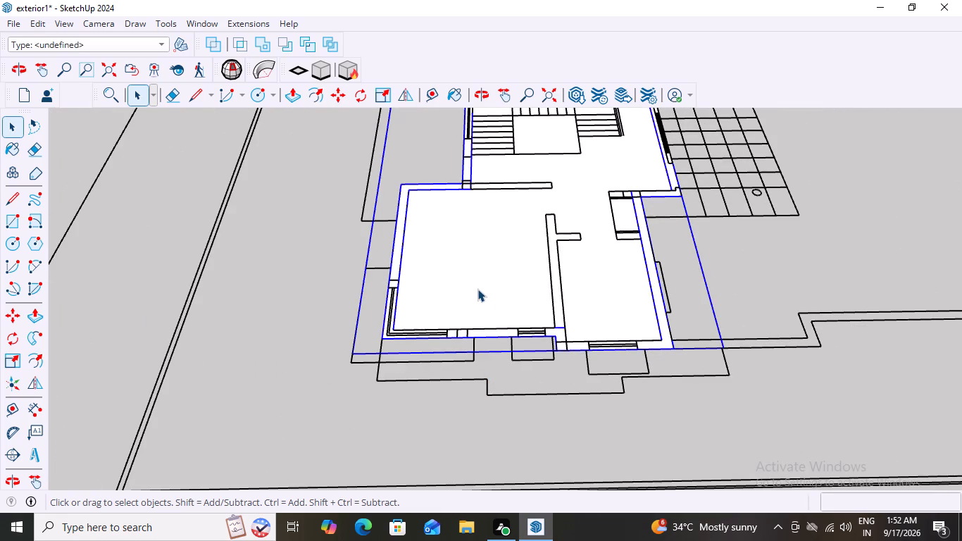
click(477, 289)
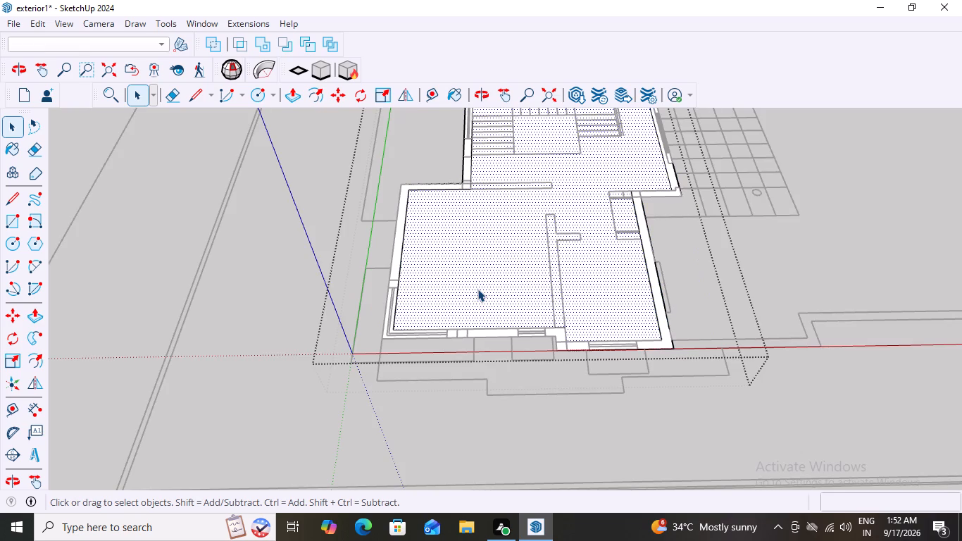
scroll(477, 289, down, 8)
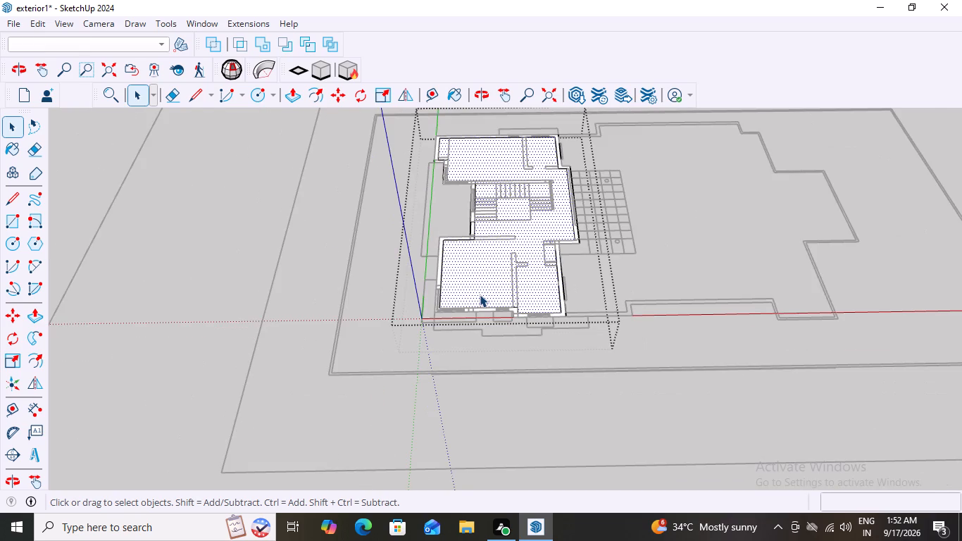
scroll(480, 294, up, 1)
key(ctrl+x)
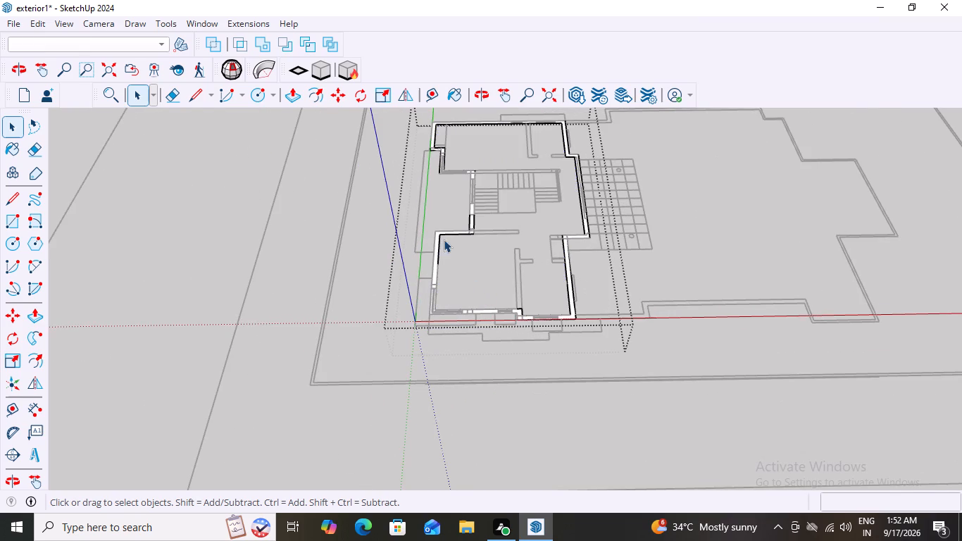
scroll(444, 238, up, 3)
click(316, 307)
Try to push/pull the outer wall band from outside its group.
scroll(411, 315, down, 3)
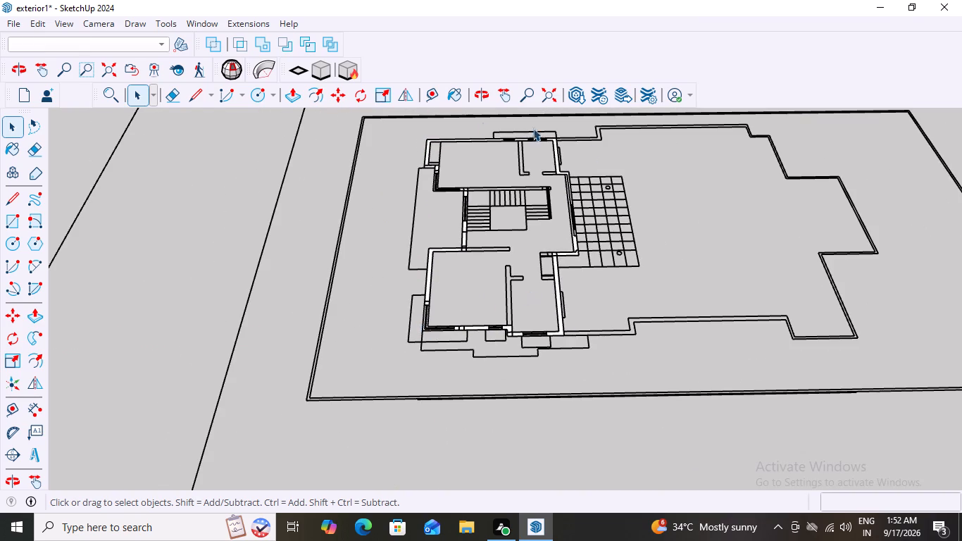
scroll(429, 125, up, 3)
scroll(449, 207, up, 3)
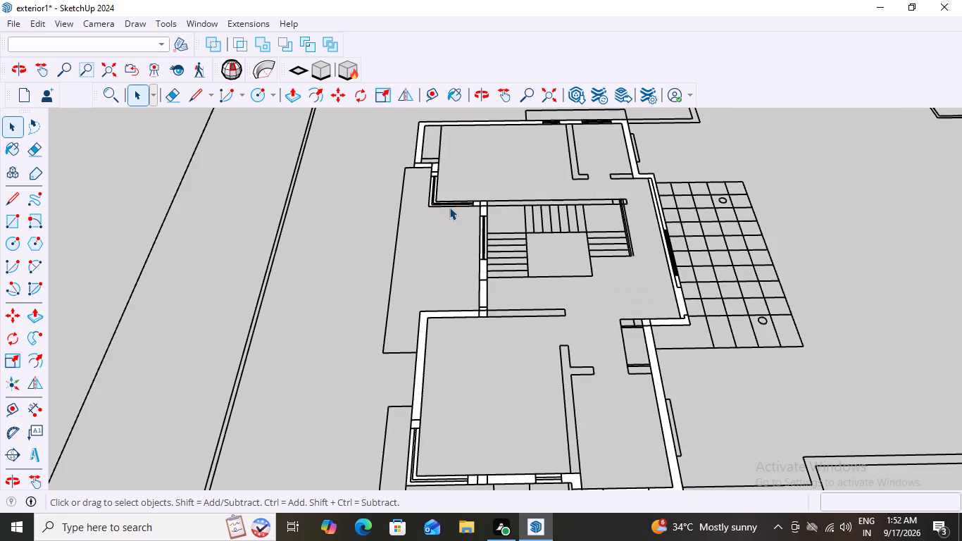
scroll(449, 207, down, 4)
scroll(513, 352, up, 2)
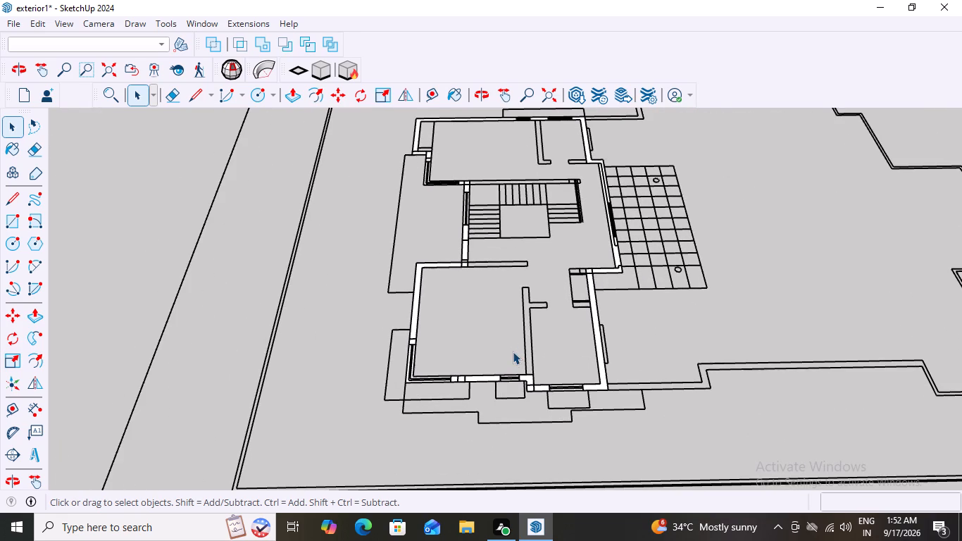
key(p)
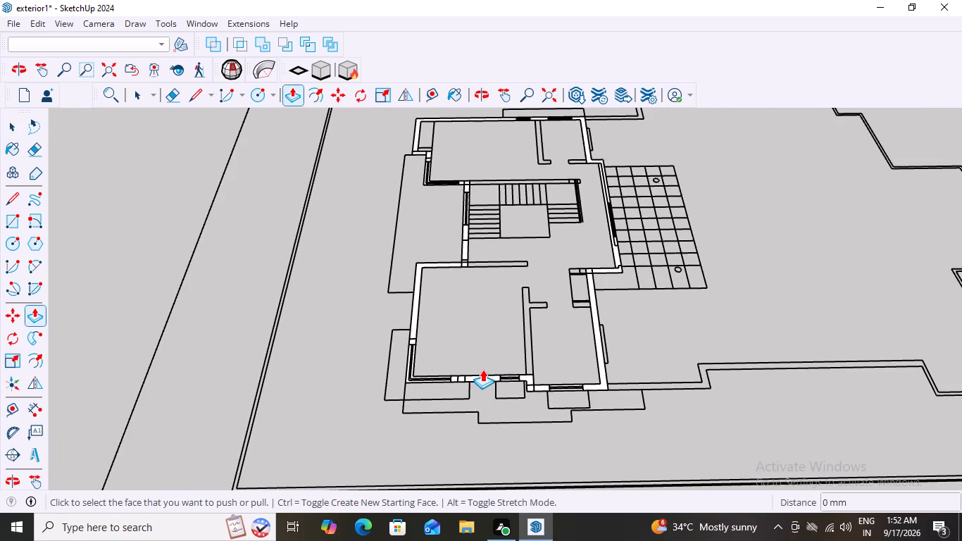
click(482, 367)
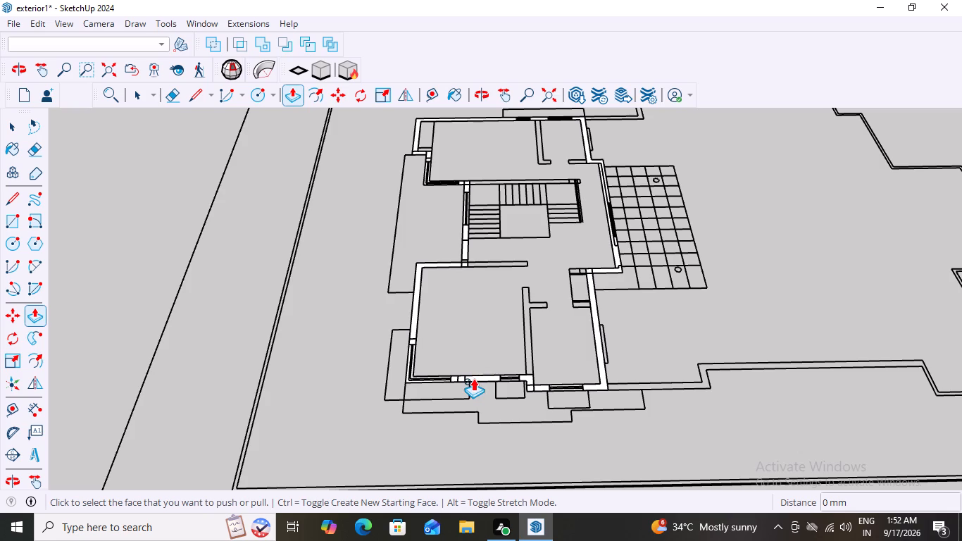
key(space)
Inside the outline group, extrude the outer wall band upward by 10' and leave the group.
click(475, 375)
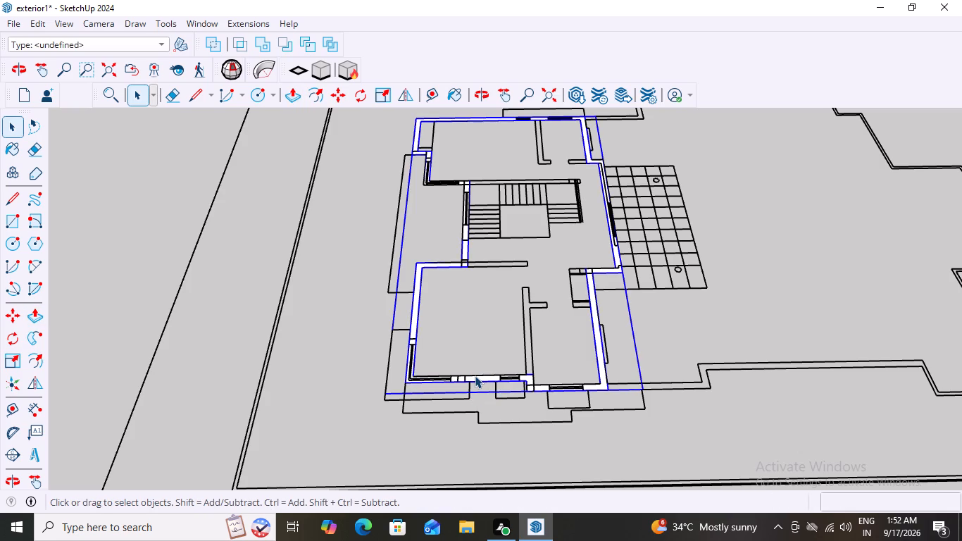
click(475, 375)
click(475, 377)
double_click(475, 377)
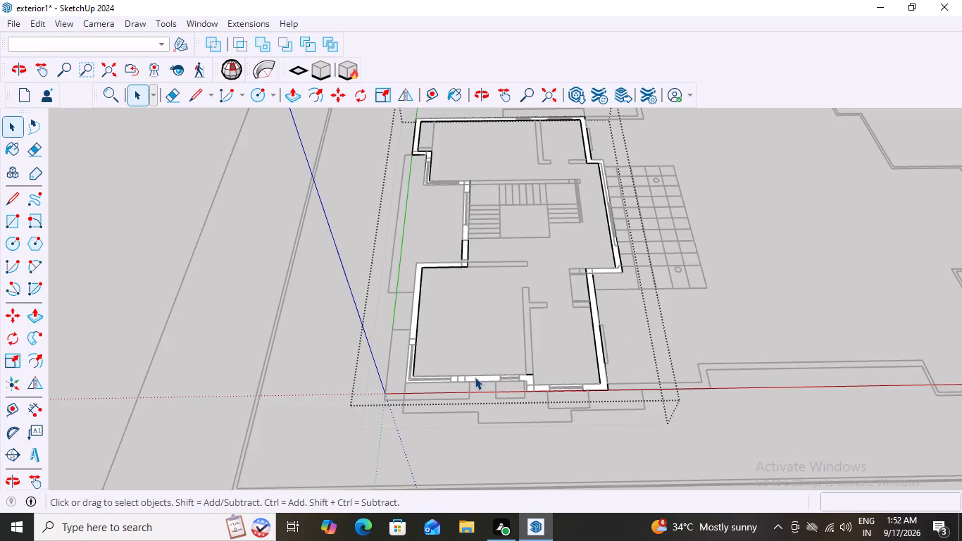
click(475, 377)
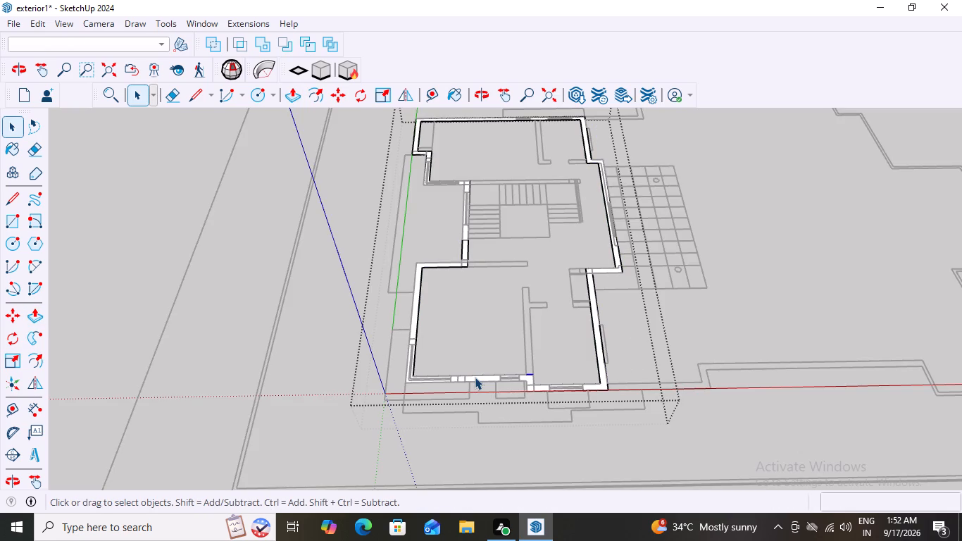
key(p)
click(475, 375)
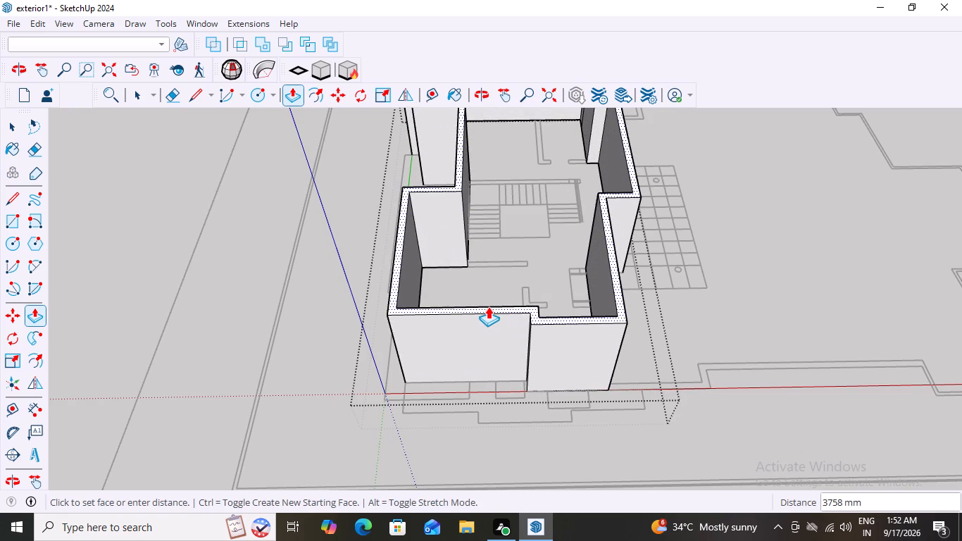
text(10)
key(apostrophe)
key(Return)
key(space)
scroll(752, 321, down, 4)
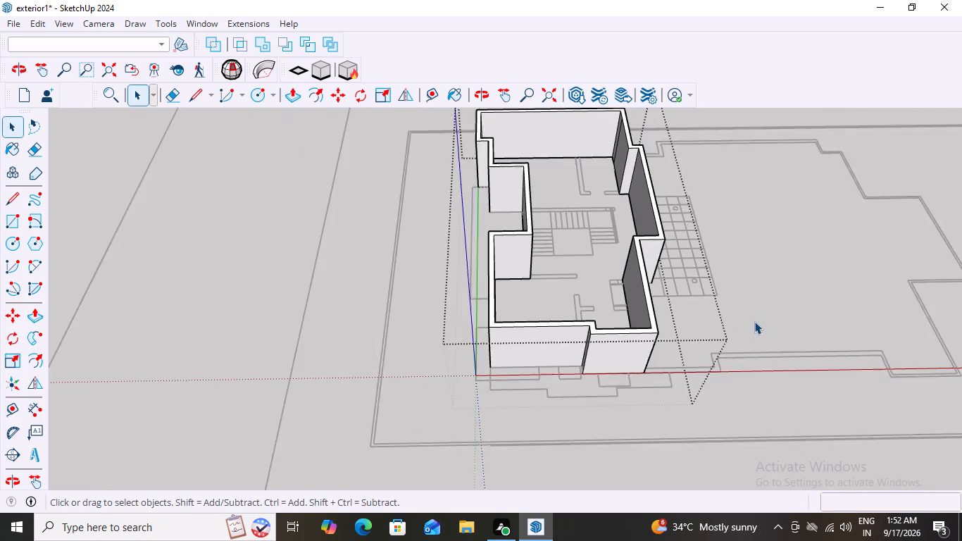
scroll(754, 321, down, 3)
scroll(711, 359, down, 5)
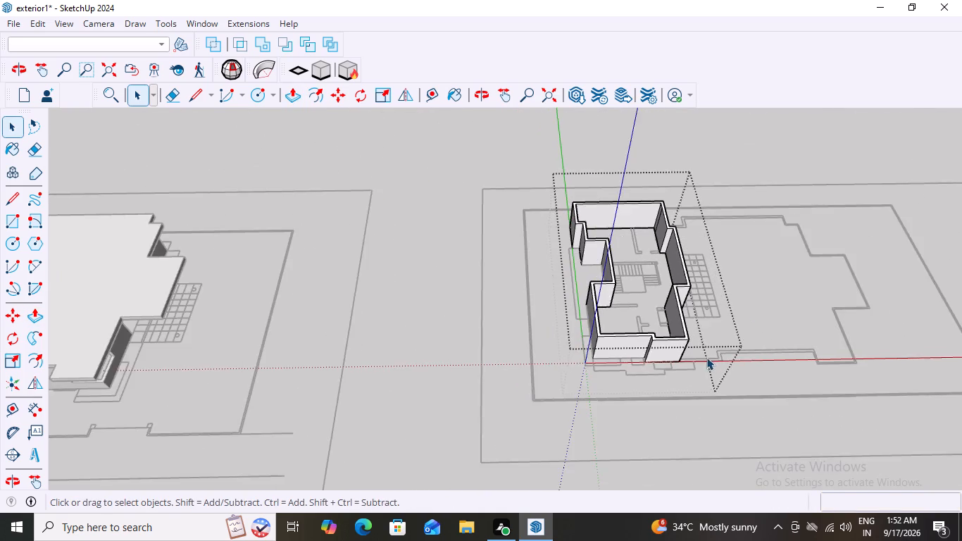
scroll(706, 357, down, 2)
middle_drag(480, 392, 494, 298)
key(space)
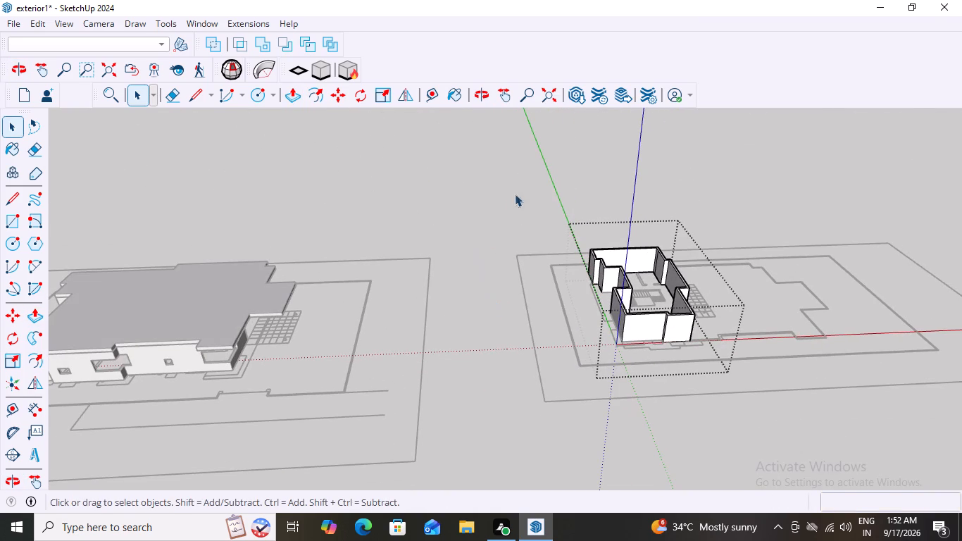
click(585, 158)
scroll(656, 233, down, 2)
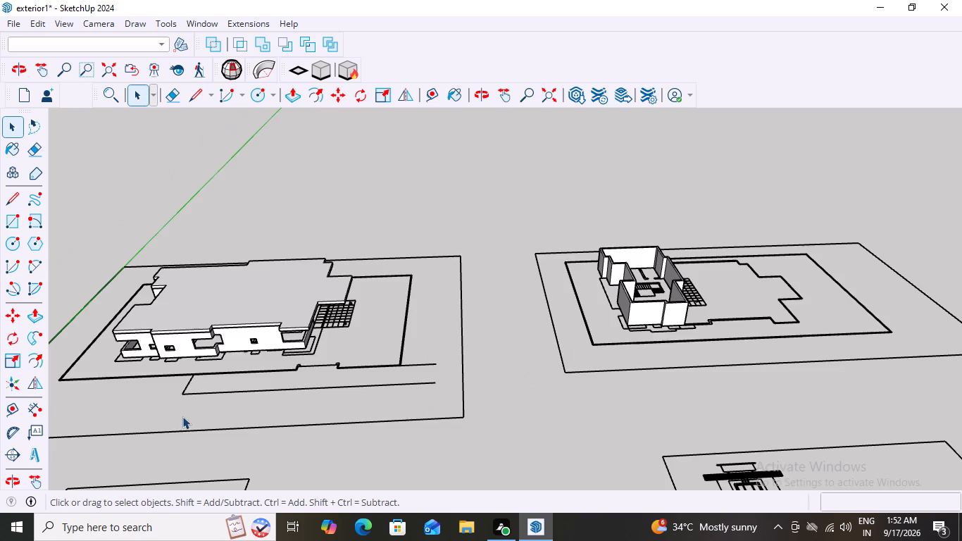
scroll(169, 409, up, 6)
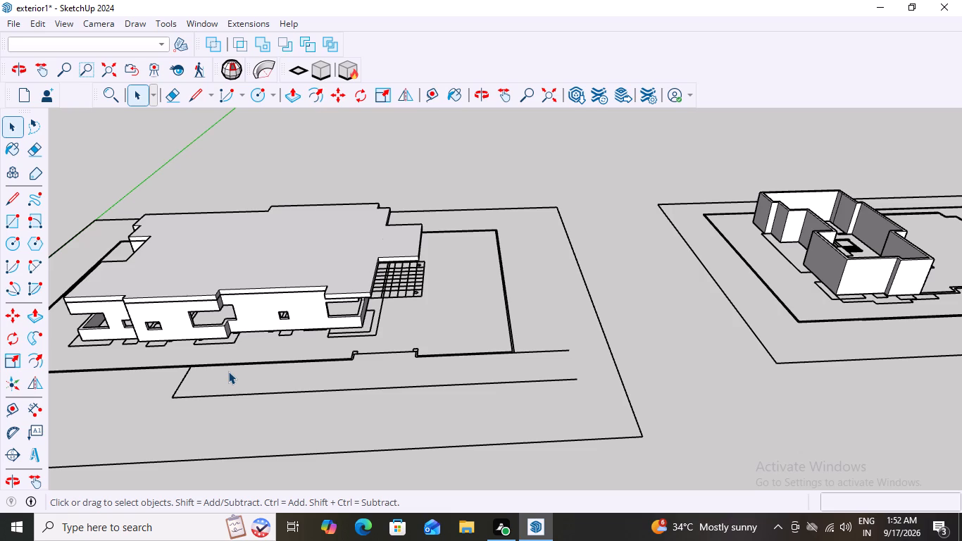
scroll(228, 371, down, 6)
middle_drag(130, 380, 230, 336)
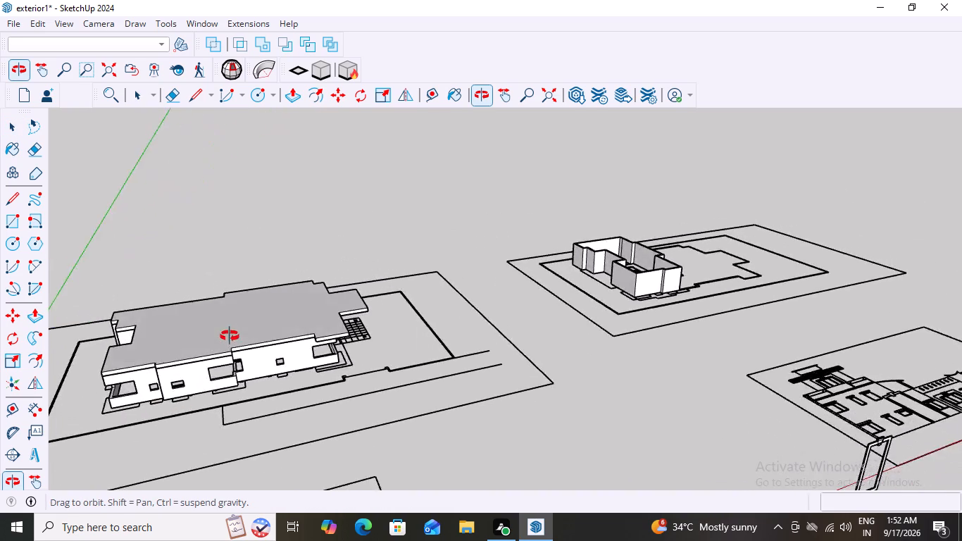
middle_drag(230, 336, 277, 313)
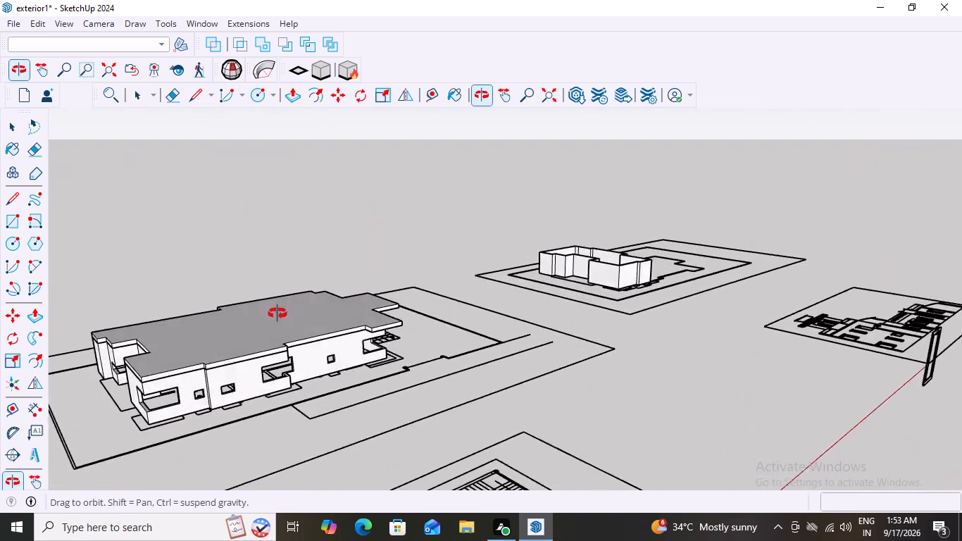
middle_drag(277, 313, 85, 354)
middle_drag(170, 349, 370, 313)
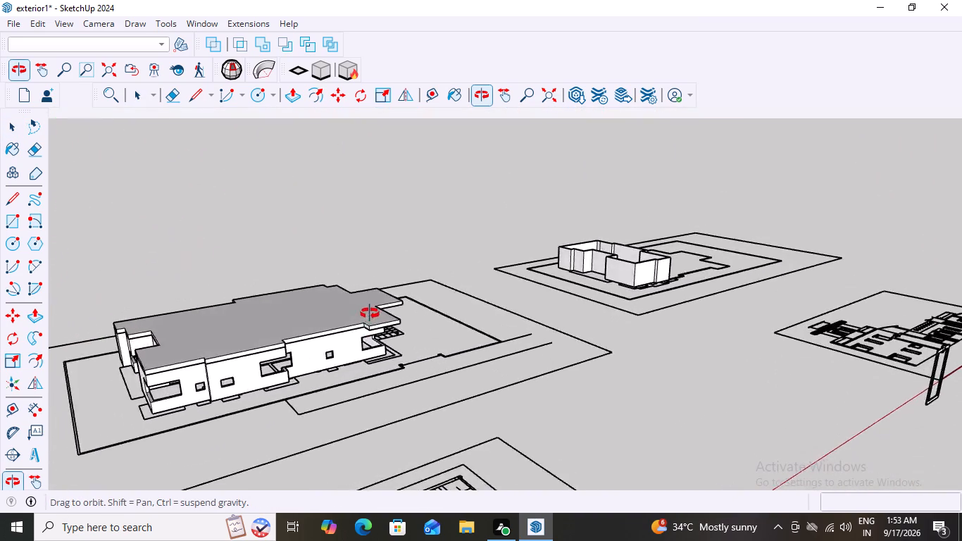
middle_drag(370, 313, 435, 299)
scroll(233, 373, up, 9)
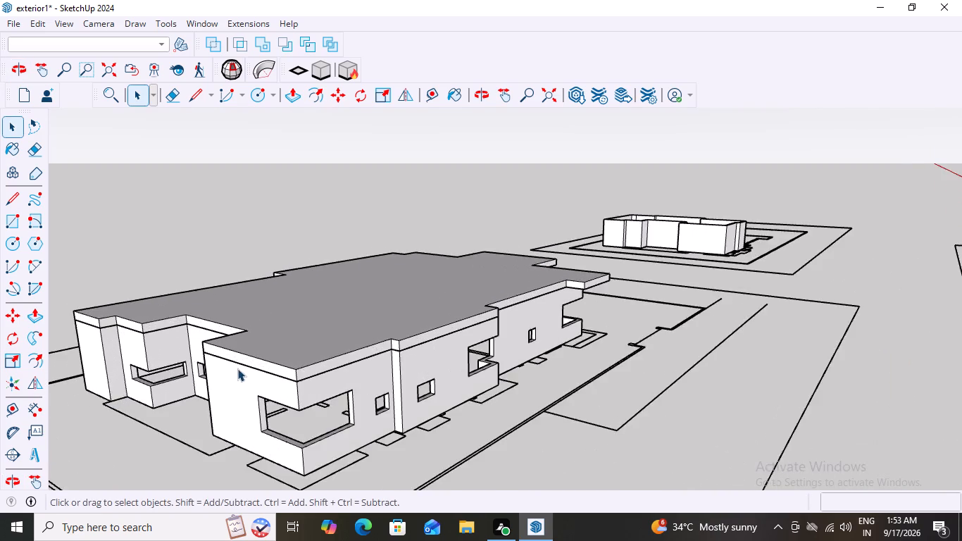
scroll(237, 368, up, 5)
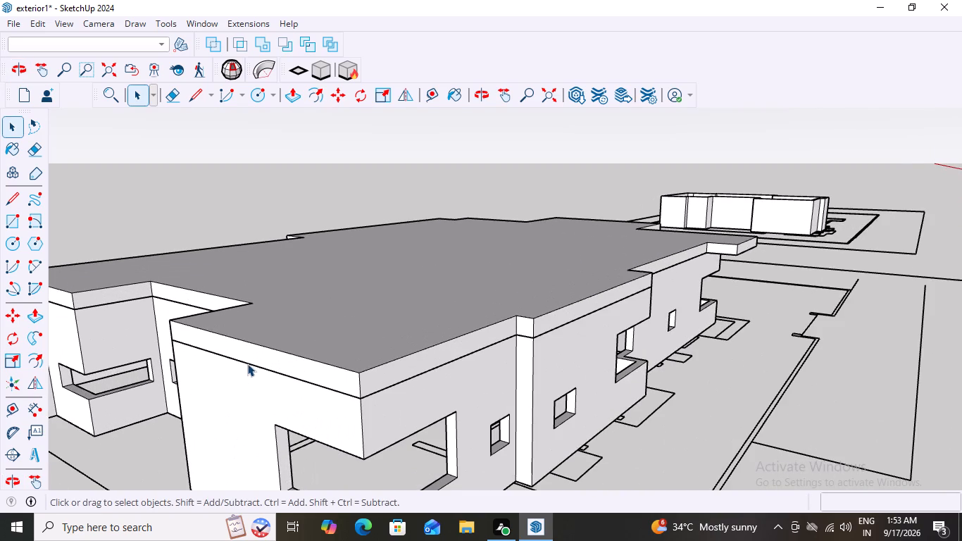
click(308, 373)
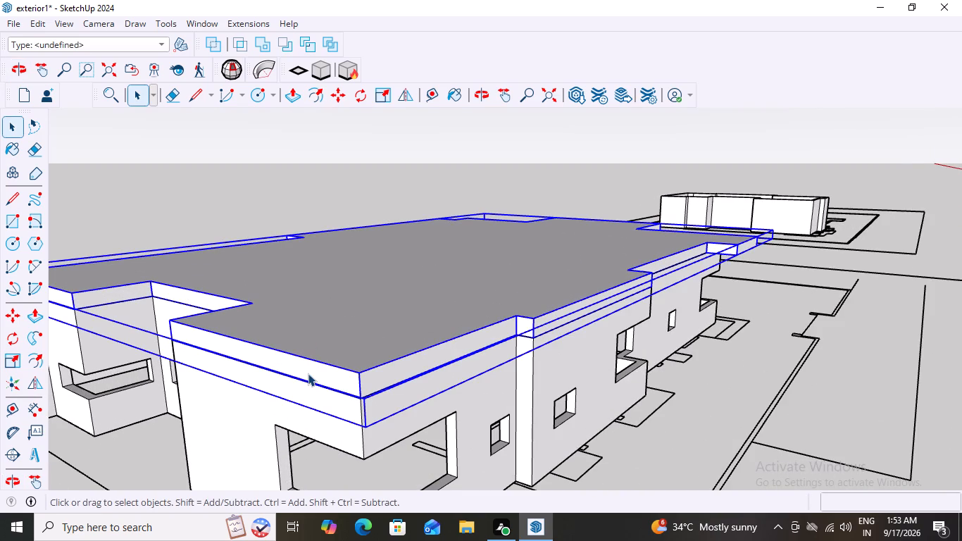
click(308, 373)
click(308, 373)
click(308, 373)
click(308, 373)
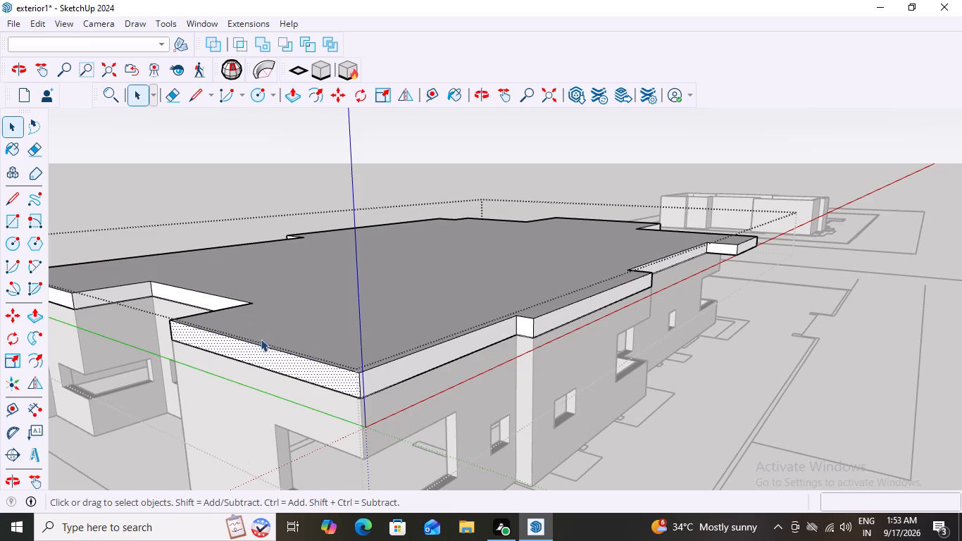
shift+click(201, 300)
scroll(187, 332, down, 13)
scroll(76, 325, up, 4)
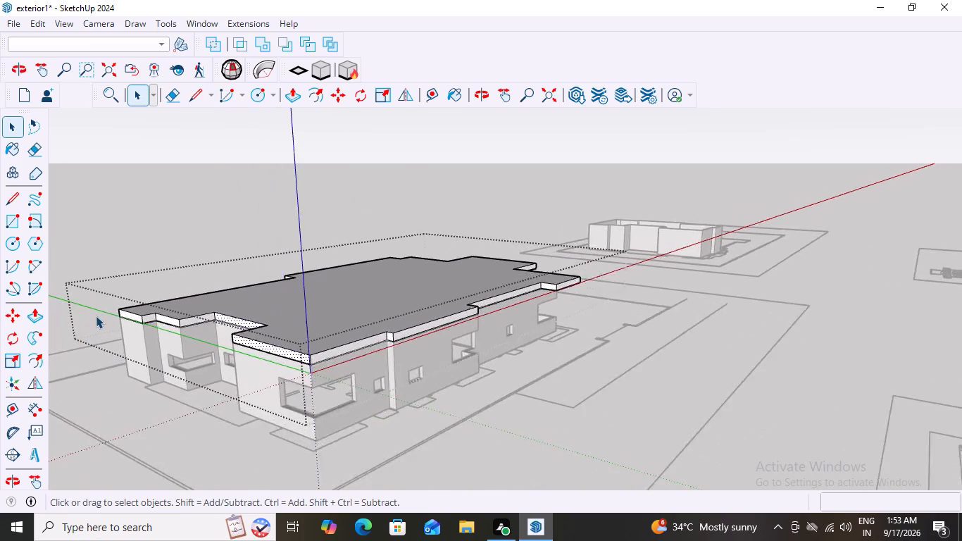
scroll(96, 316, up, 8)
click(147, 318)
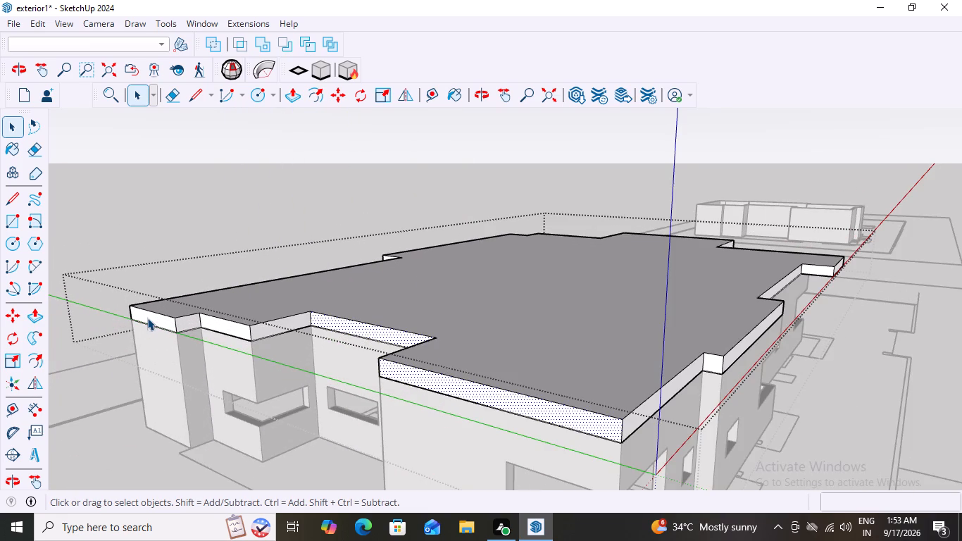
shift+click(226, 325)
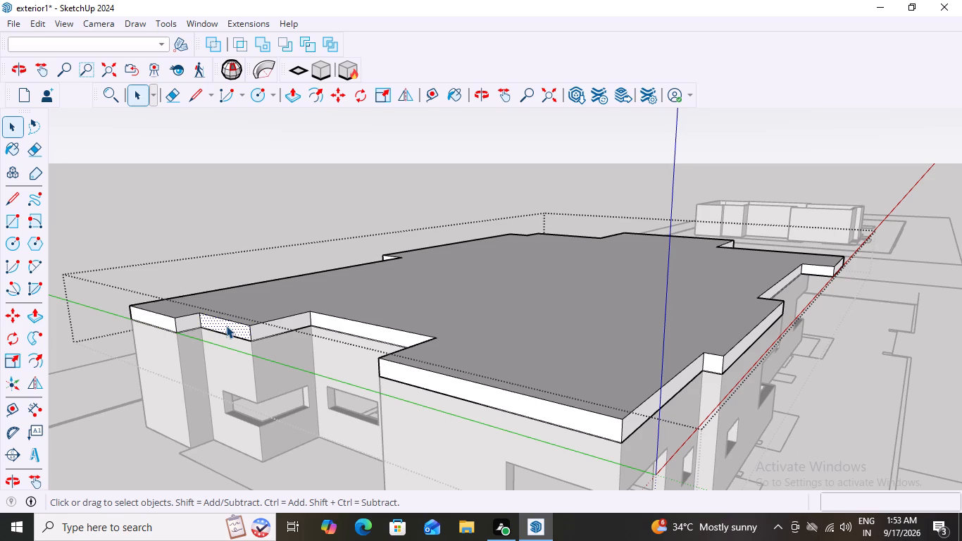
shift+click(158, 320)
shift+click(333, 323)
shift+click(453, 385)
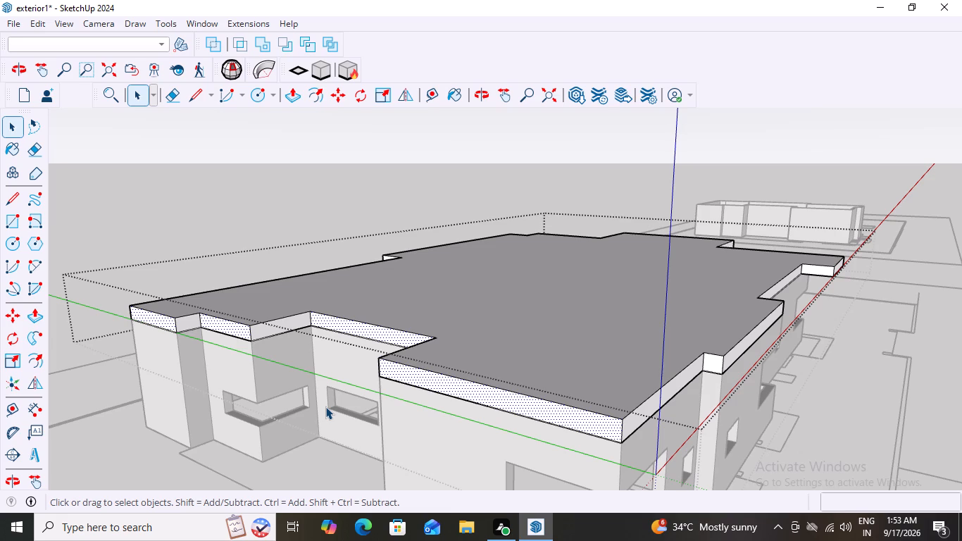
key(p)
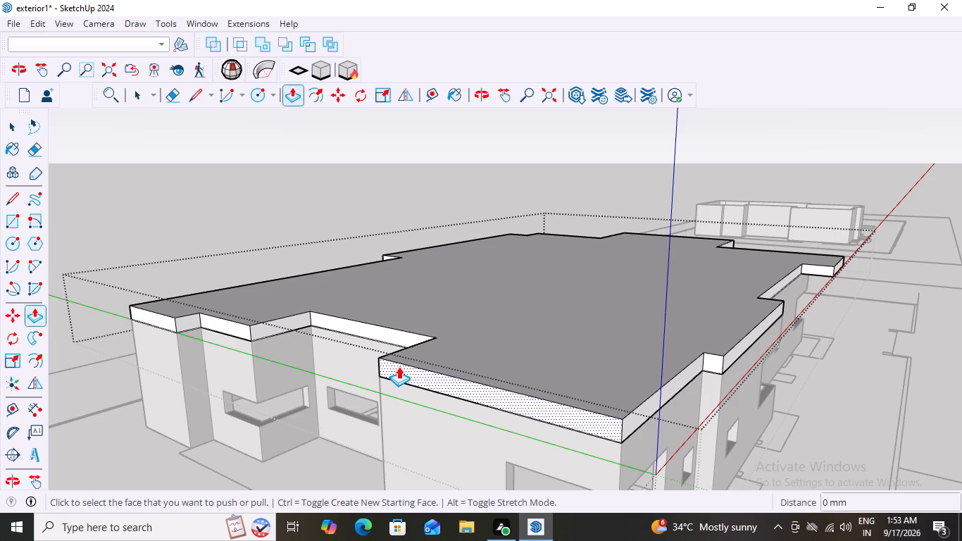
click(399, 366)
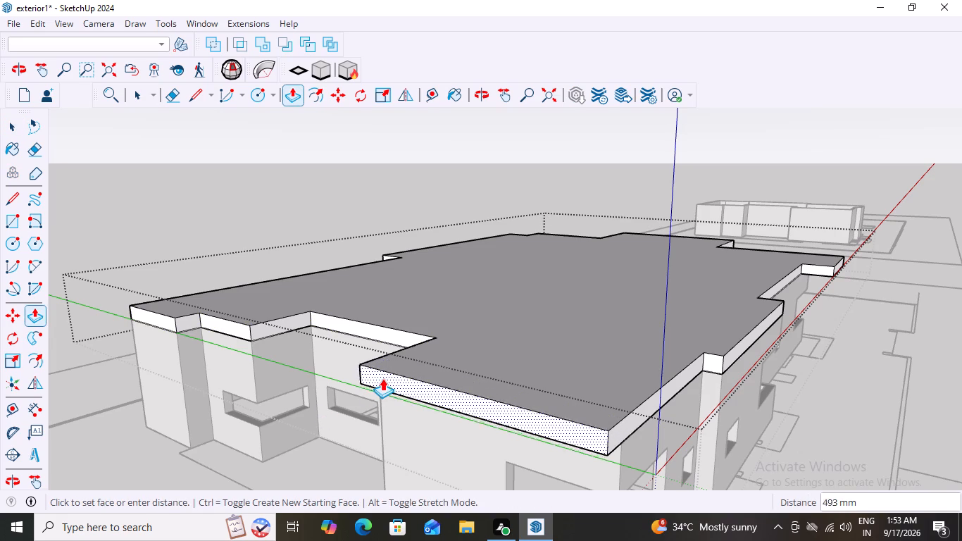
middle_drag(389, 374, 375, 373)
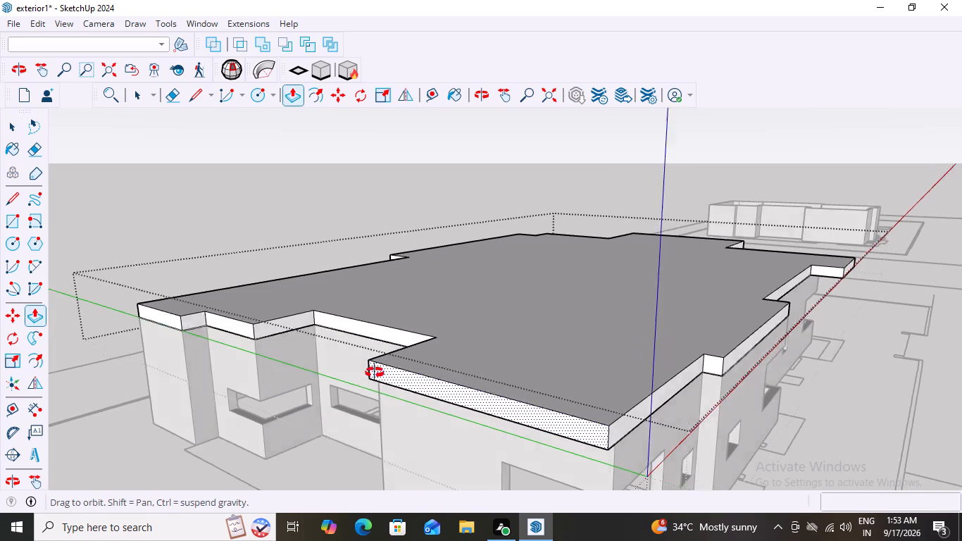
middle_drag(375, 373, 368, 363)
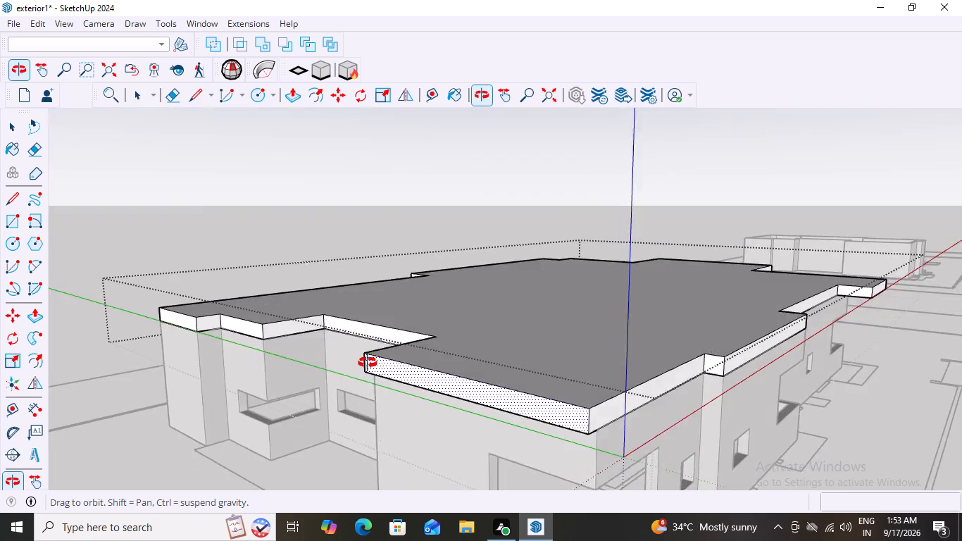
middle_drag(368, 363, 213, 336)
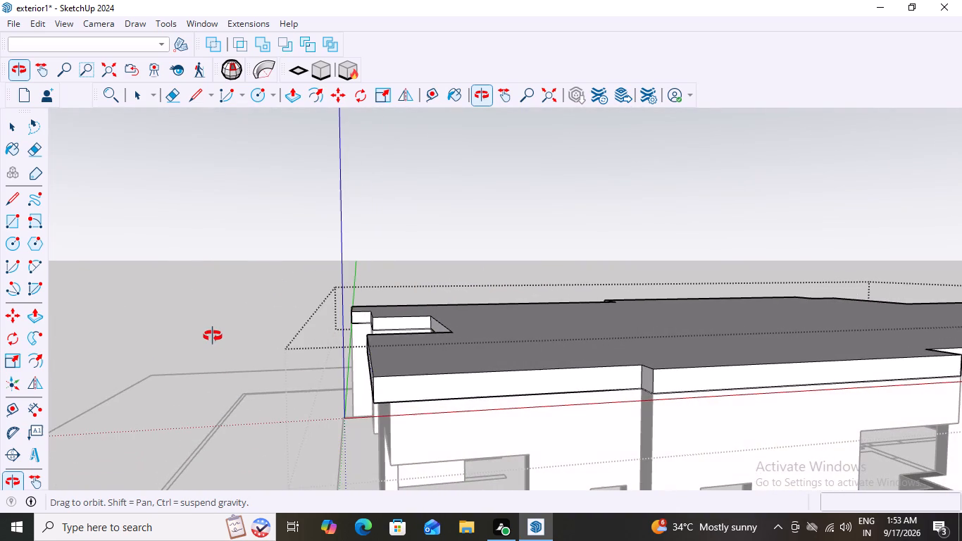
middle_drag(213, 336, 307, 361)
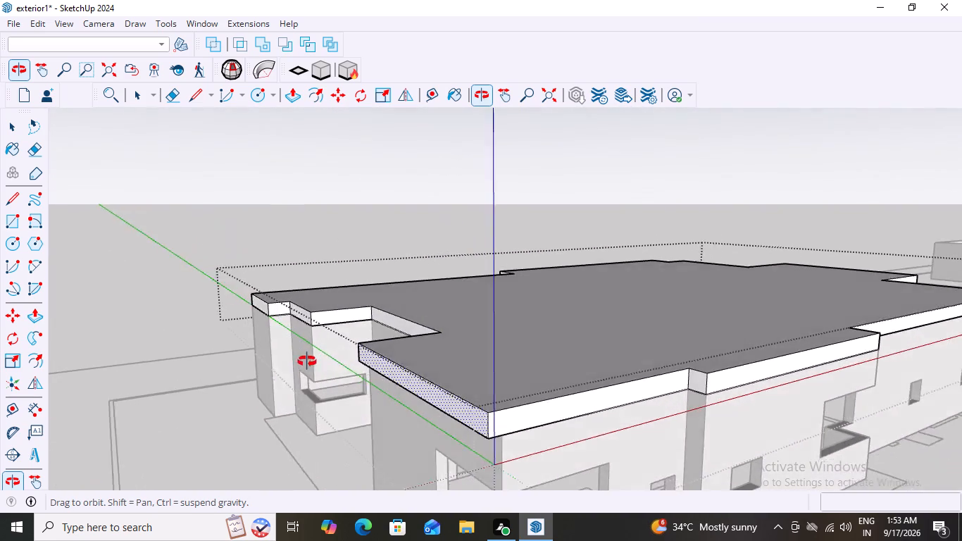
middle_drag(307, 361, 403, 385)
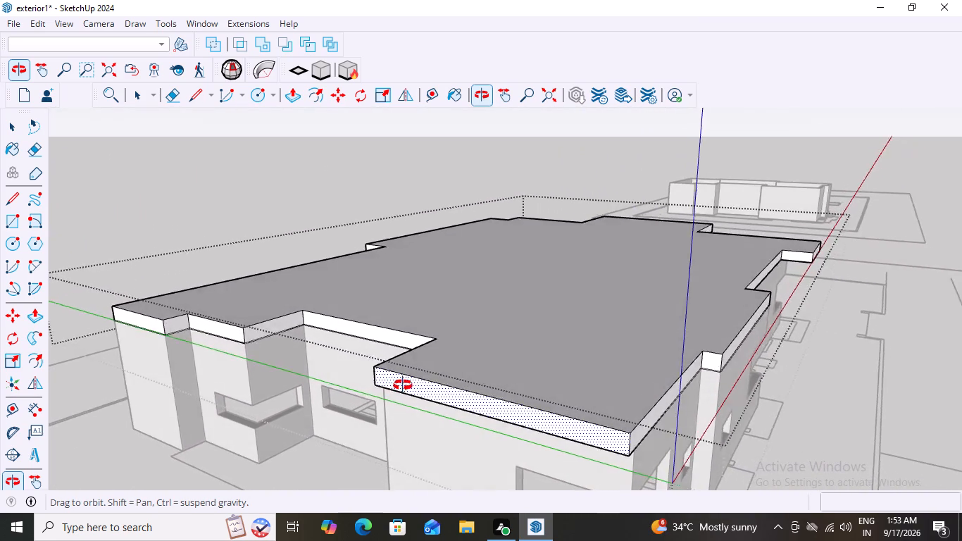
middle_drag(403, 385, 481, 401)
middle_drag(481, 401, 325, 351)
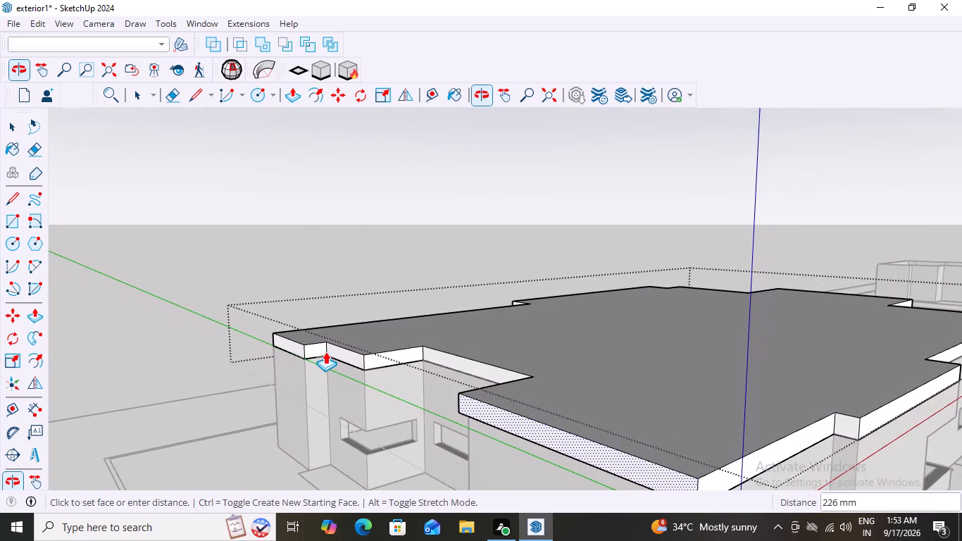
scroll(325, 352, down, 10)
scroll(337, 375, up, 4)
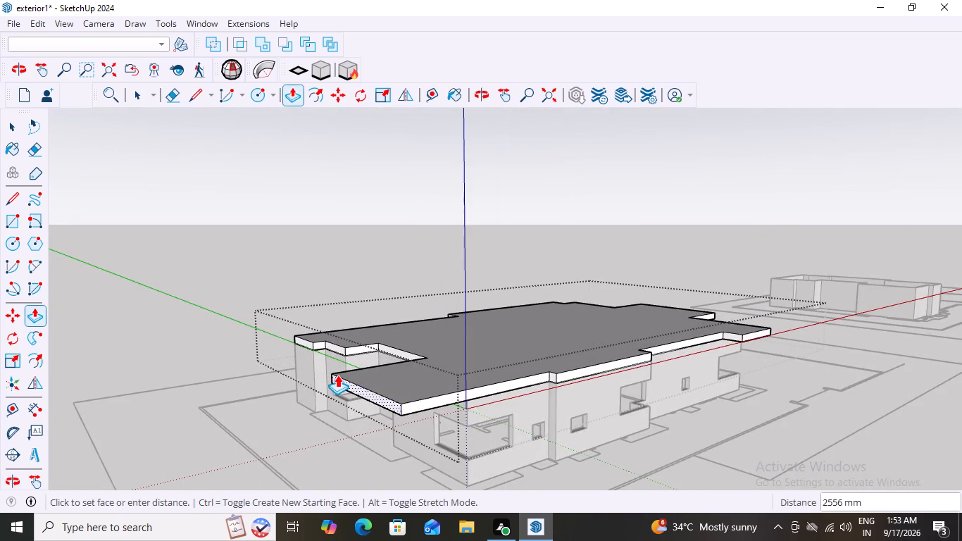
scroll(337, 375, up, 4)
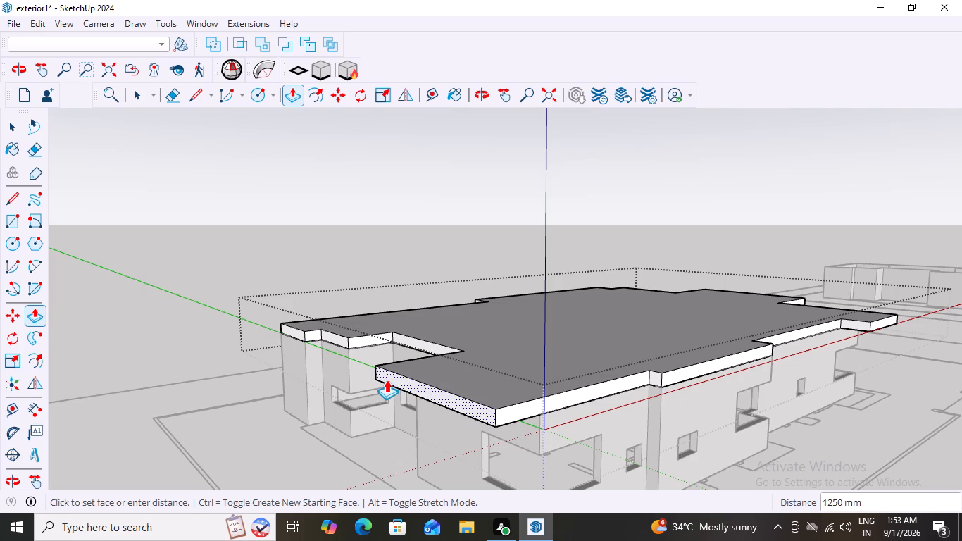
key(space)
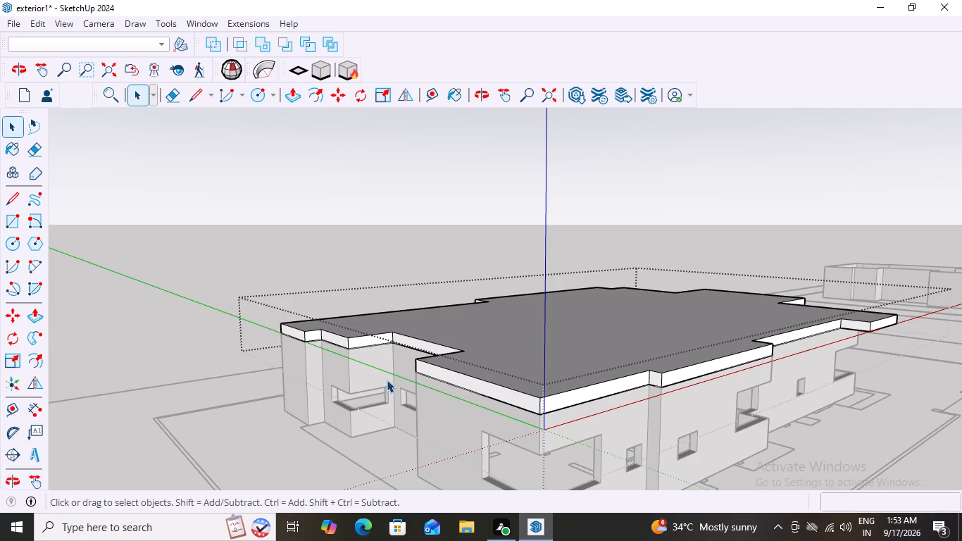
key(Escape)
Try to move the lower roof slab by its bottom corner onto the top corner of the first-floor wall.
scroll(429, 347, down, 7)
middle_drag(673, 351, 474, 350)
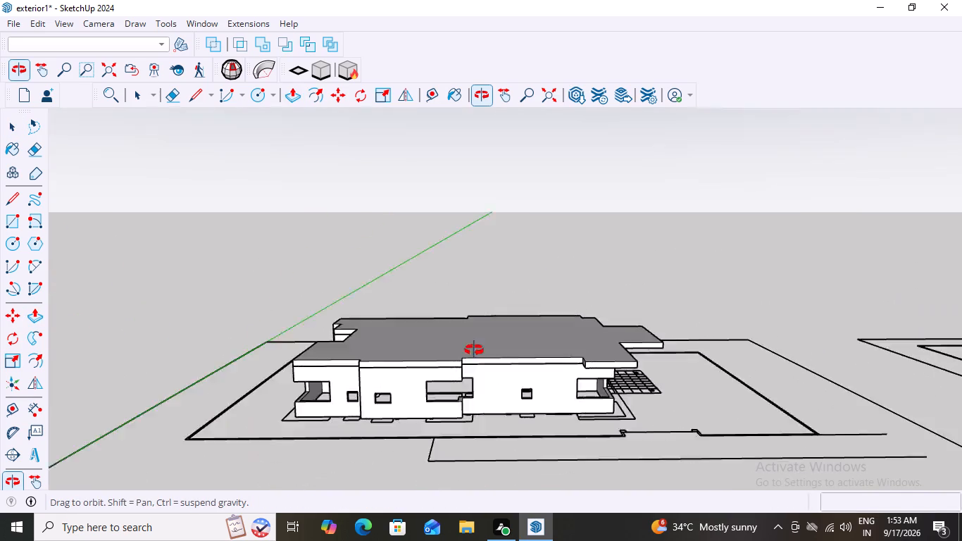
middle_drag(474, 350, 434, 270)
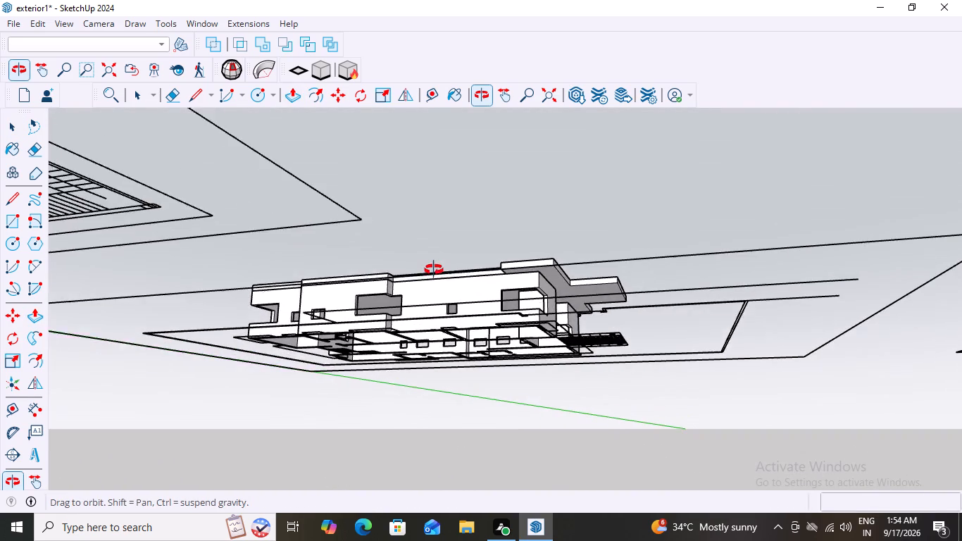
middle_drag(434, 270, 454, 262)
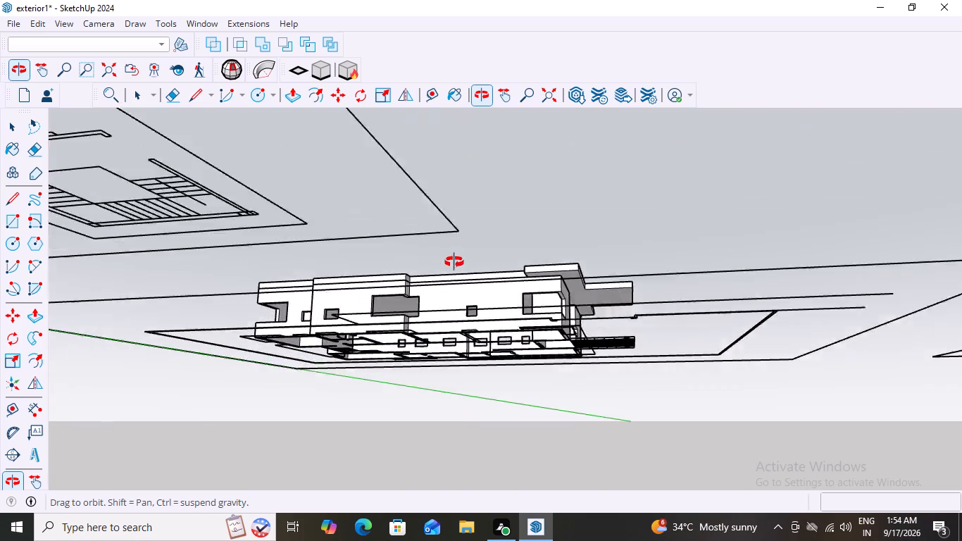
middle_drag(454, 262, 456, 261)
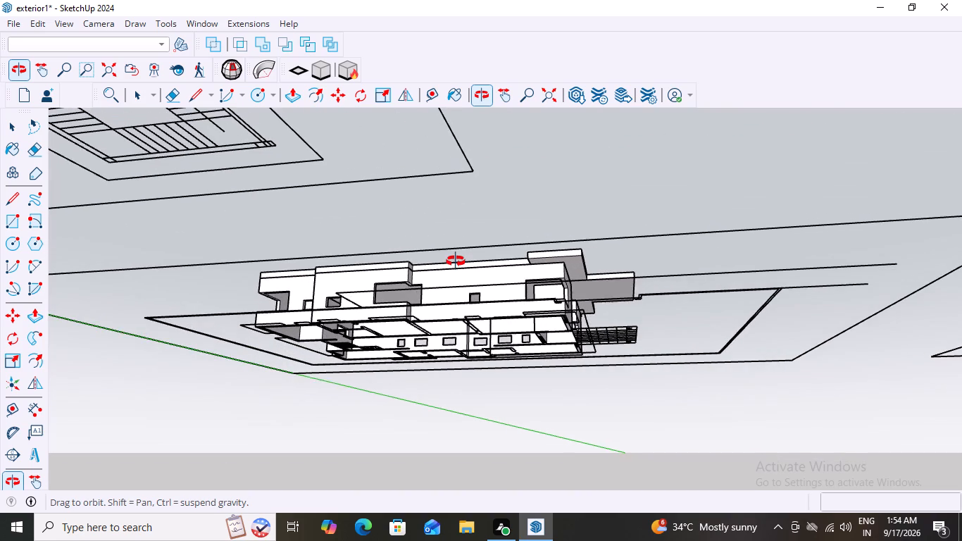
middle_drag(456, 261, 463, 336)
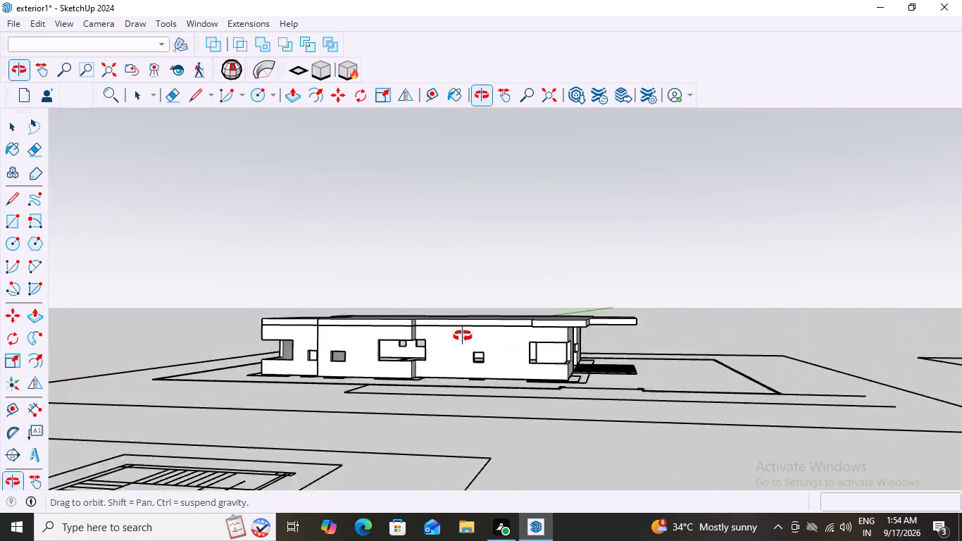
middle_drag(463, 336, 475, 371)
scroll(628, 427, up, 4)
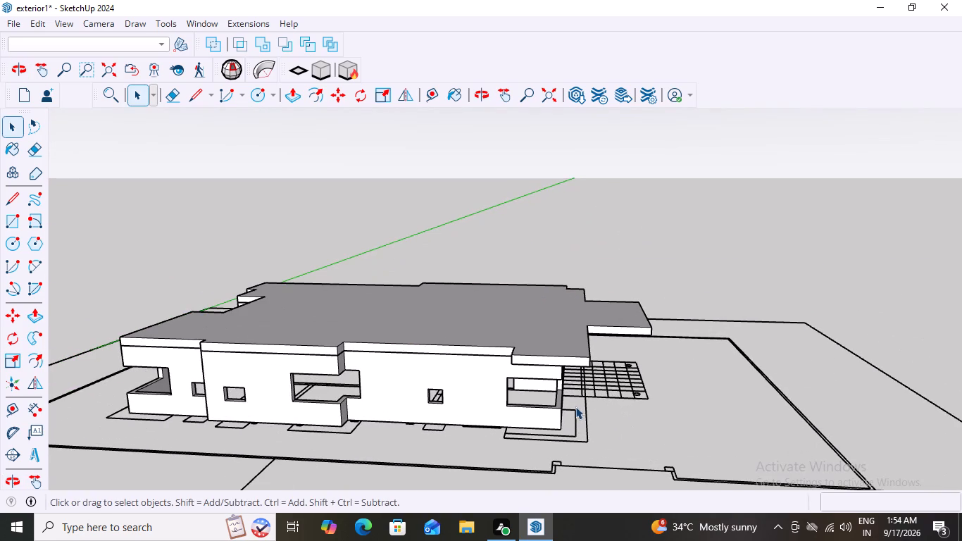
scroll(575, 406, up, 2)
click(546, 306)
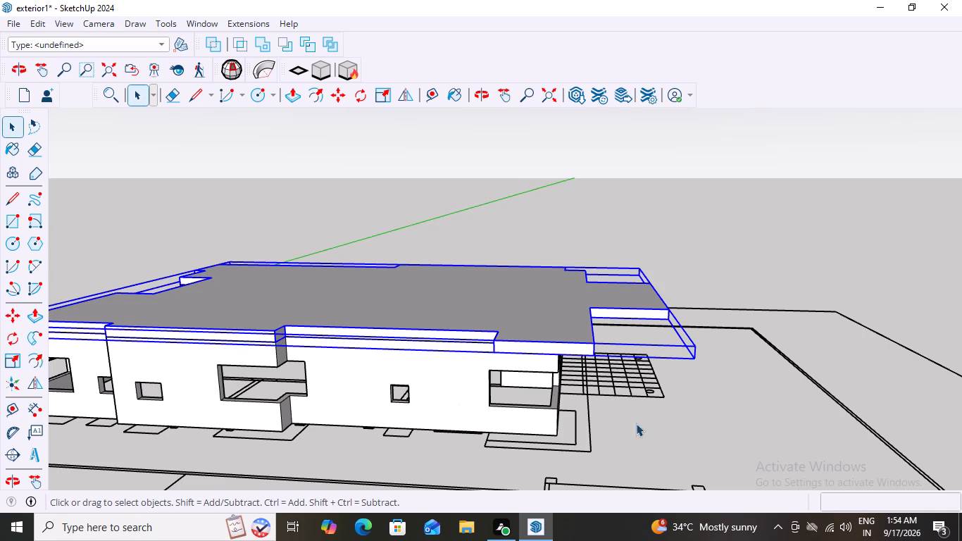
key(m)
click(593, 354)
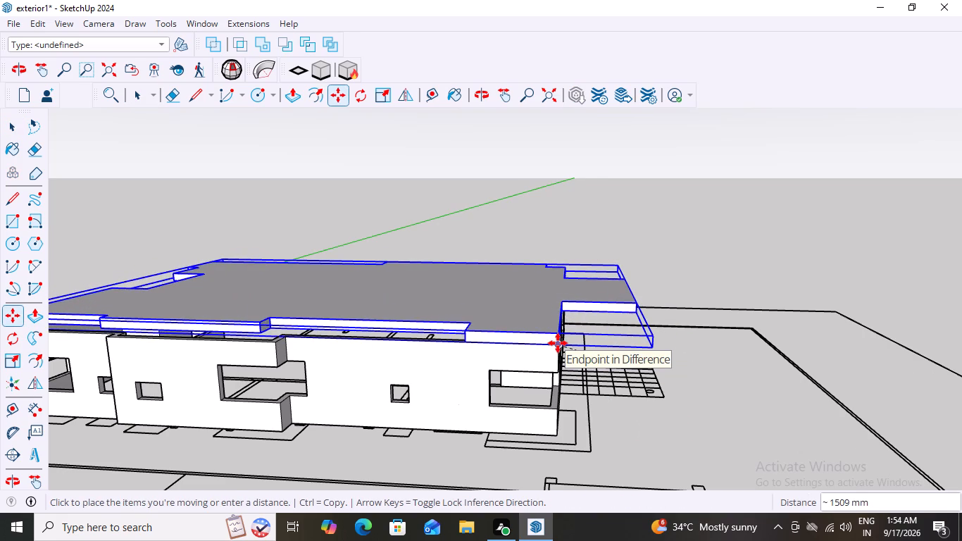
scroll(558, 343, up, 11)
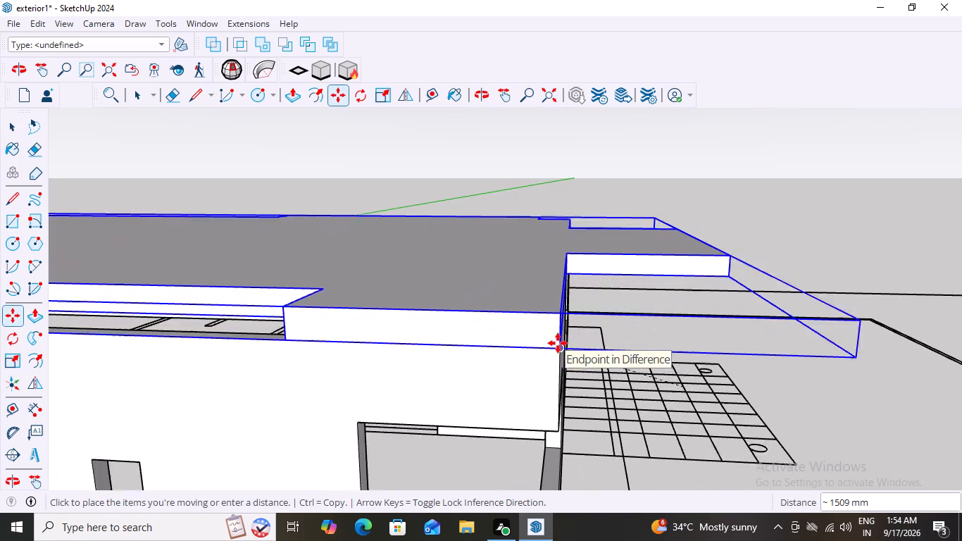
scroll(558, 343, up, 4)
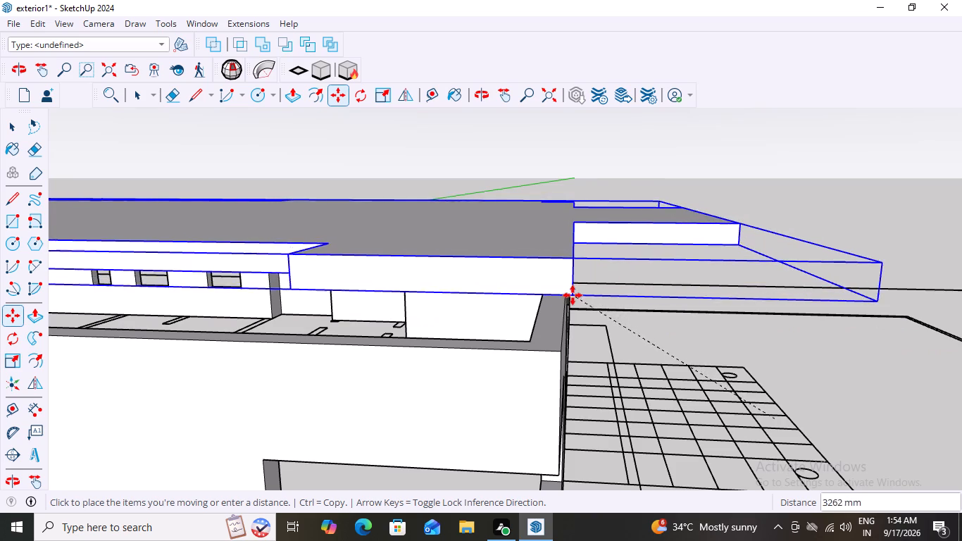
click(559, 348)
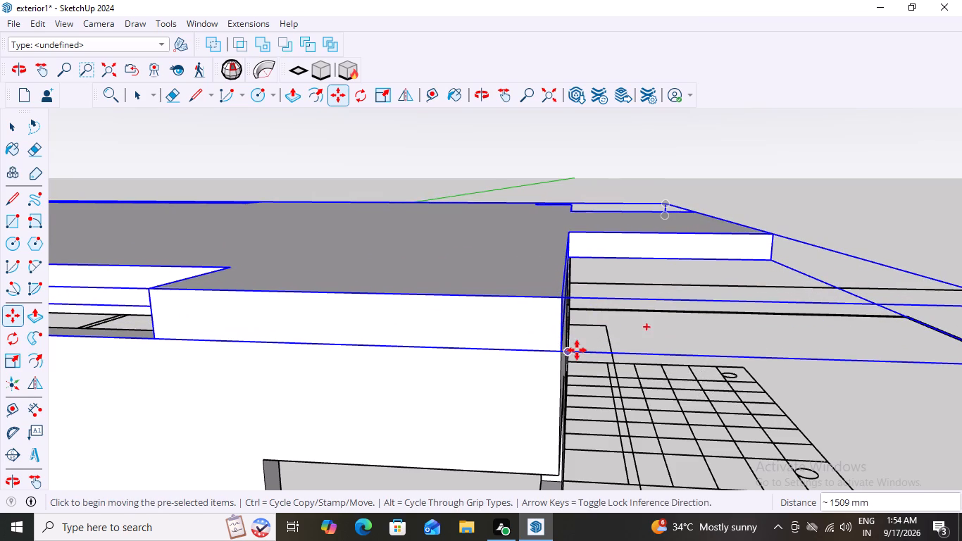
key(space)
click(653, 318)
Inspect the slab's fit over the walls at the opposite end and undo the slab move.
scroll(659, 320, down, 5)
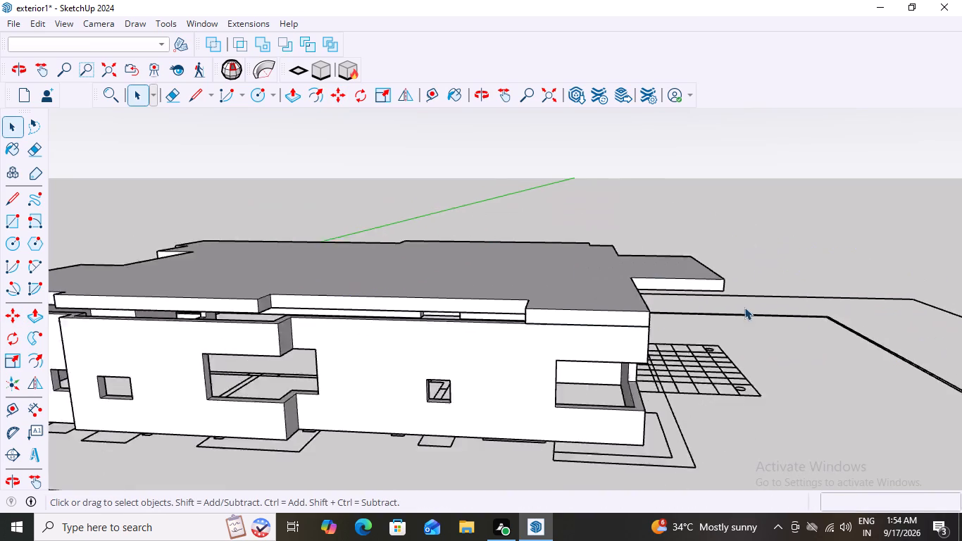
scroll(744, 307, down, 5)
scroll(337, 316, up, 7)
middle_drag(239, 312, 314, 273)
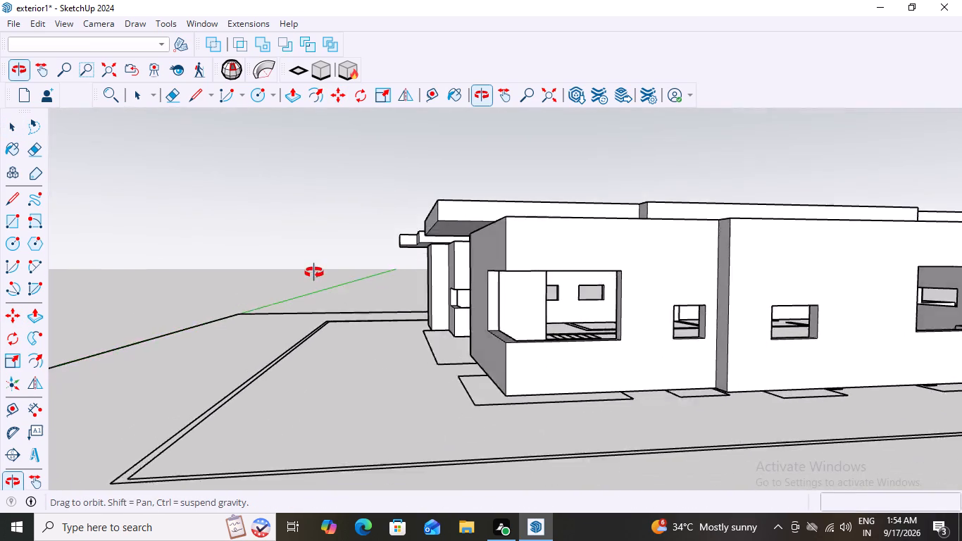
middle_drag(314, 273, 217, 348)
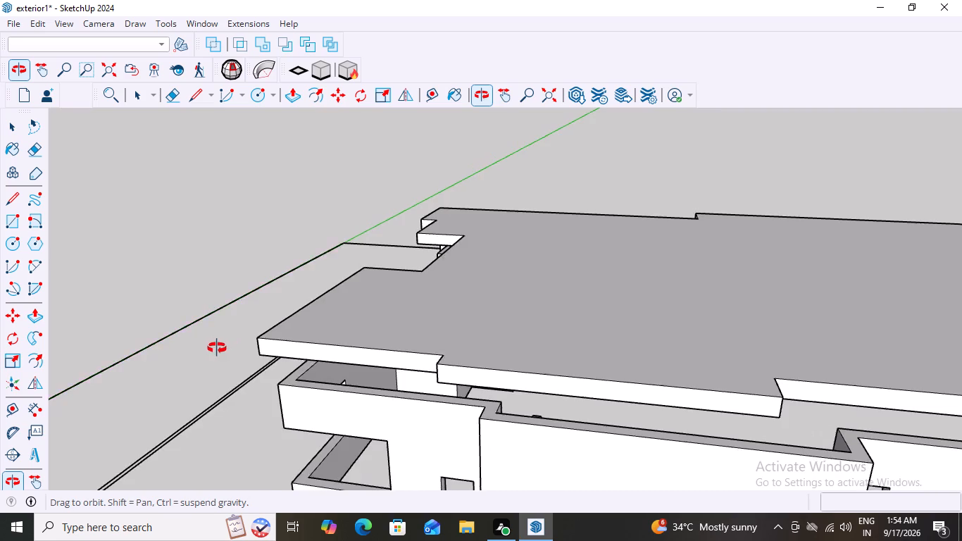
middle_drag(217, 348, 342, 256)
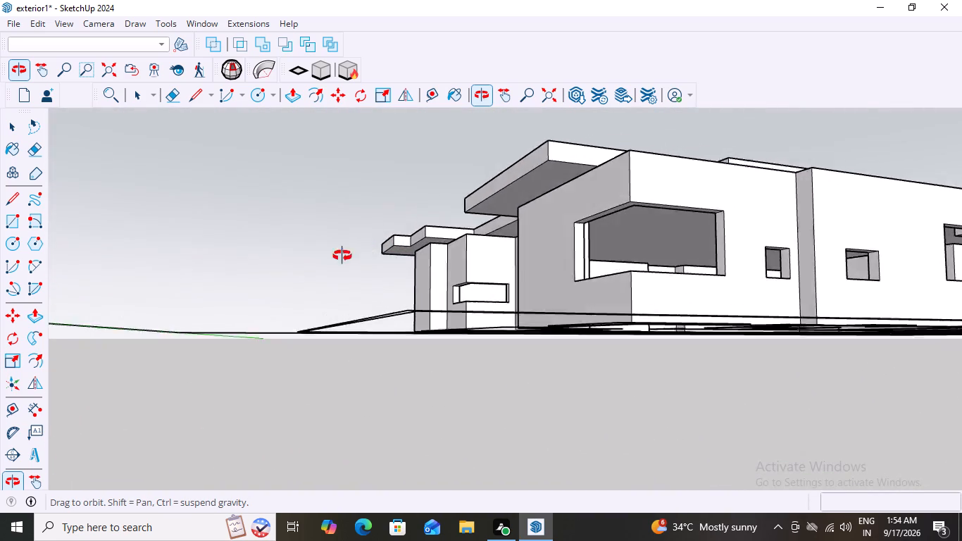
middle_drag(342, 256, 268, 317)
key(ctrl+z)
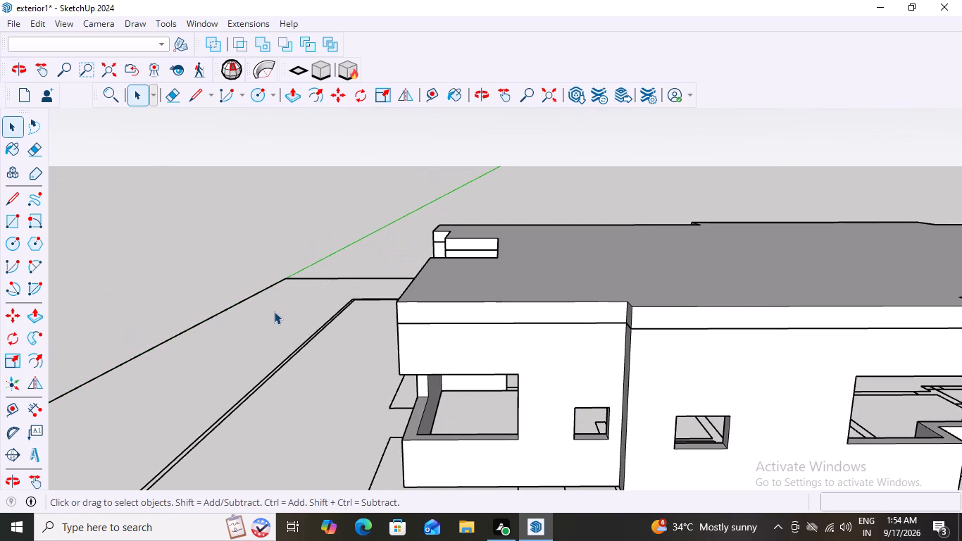
Examine how the lower roof slab's edges line up with the walls beneath it from several angles.
scroll(274, 311, down, 13)
scroll(641, 304, up, 2)
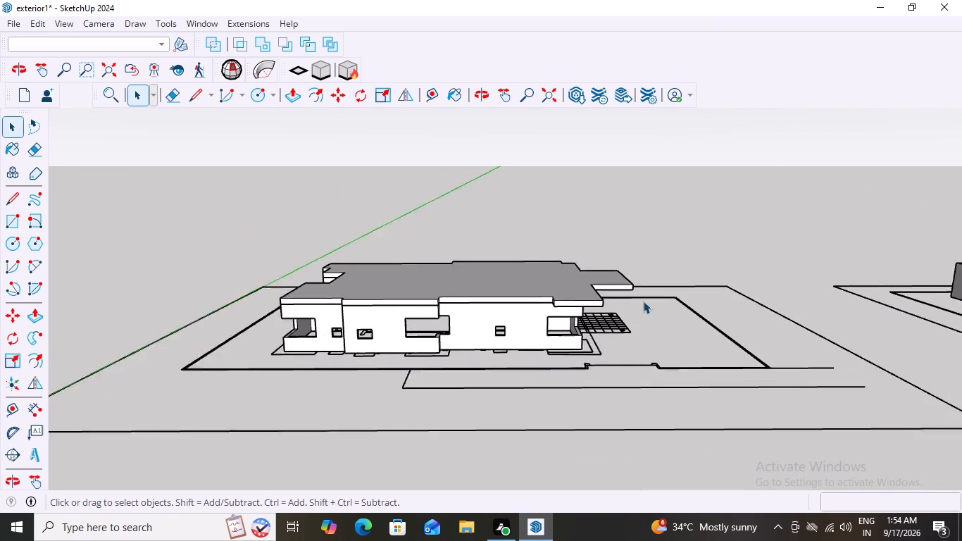
scroll(643, 301, up, 13)
scroll(562, 289, down, 9)
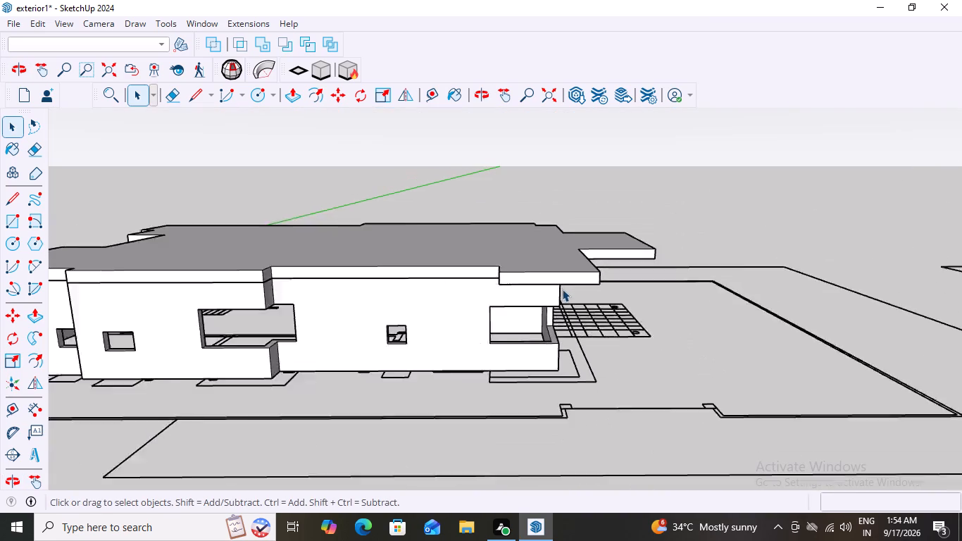
scroll(562, 289, down, 2)
scroll(475, 299, down, 7)
middle_drag(406, 307, 521, 256)
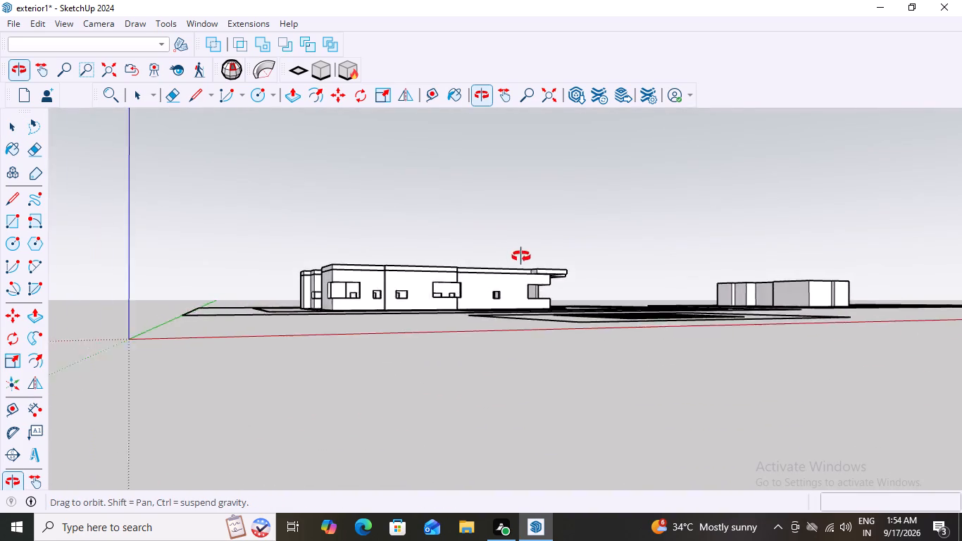
middle_drag(521, 256, 501, 440)
scroll(409, 410, up, 6)
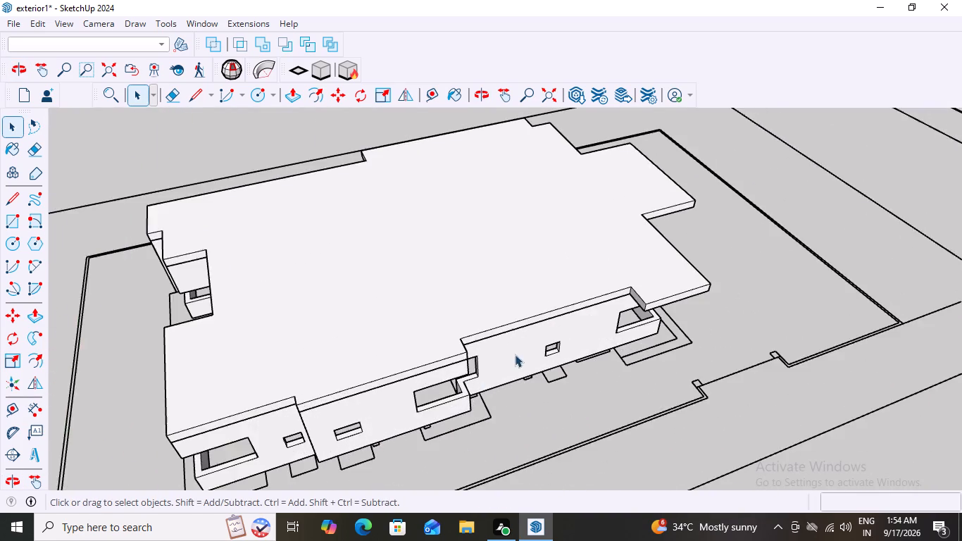
scroll(515, 354, up, 3)
middle_drag(538, 356, 423, 313)
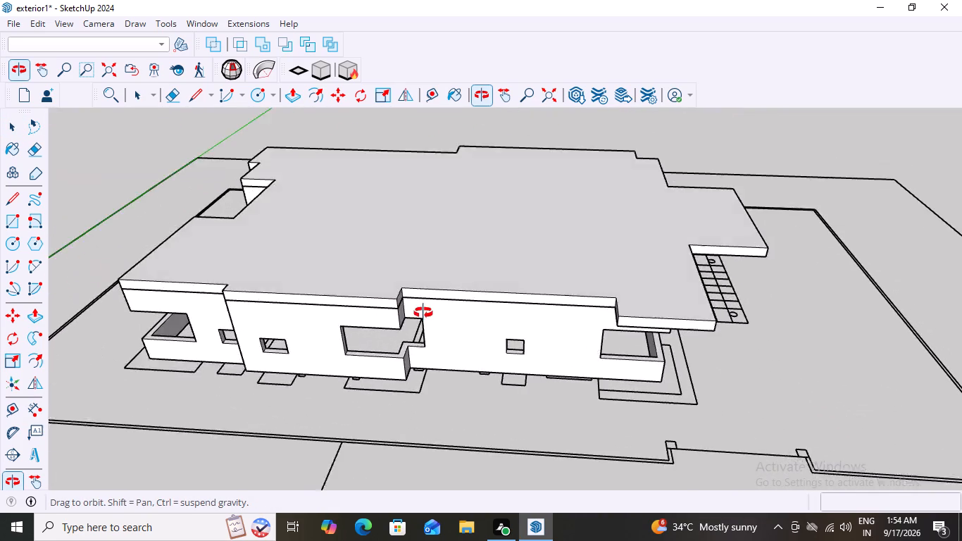
middle_drag(423, 313, 442, 328)
scroll(489, 312, up, 3)
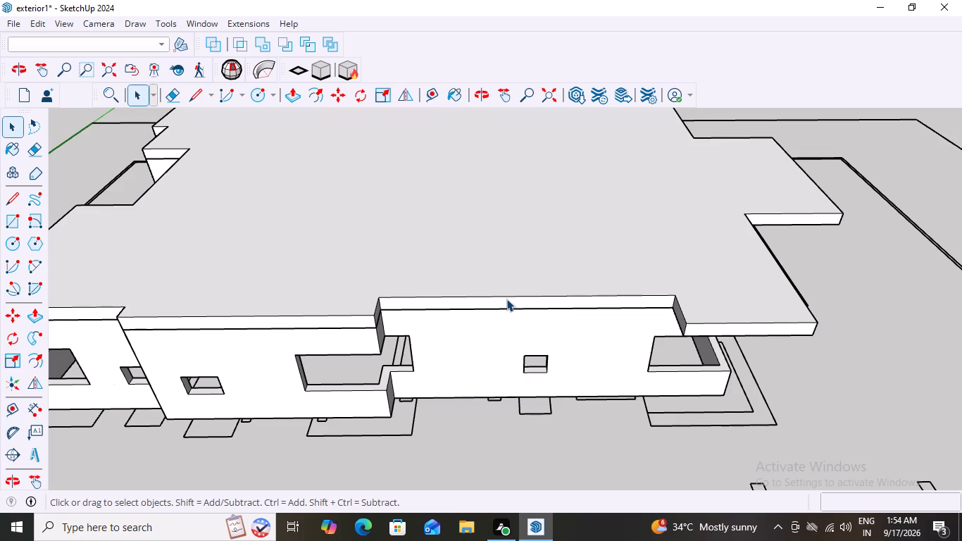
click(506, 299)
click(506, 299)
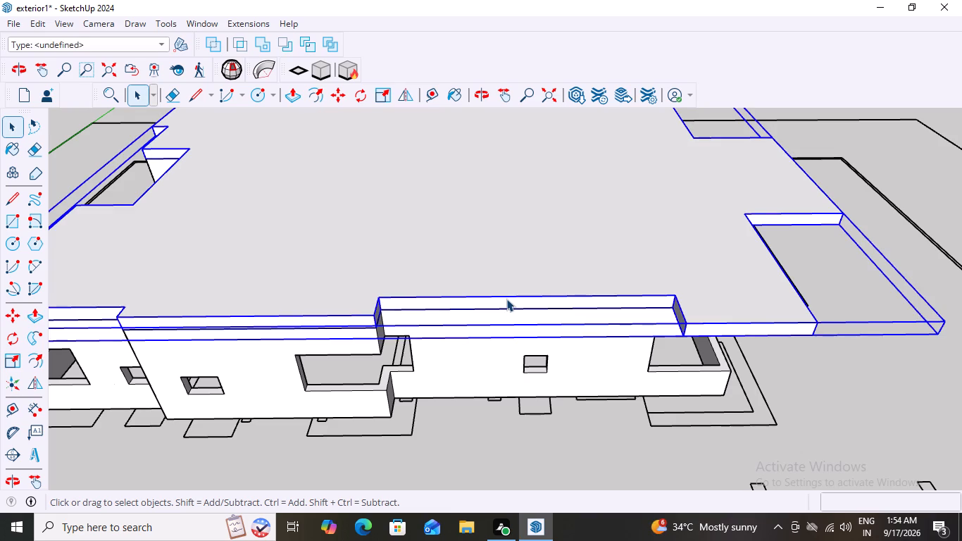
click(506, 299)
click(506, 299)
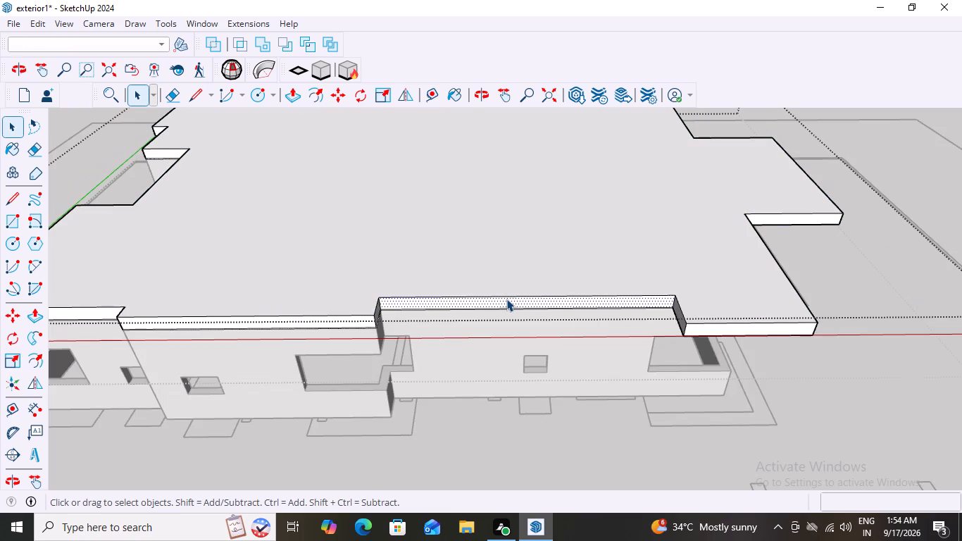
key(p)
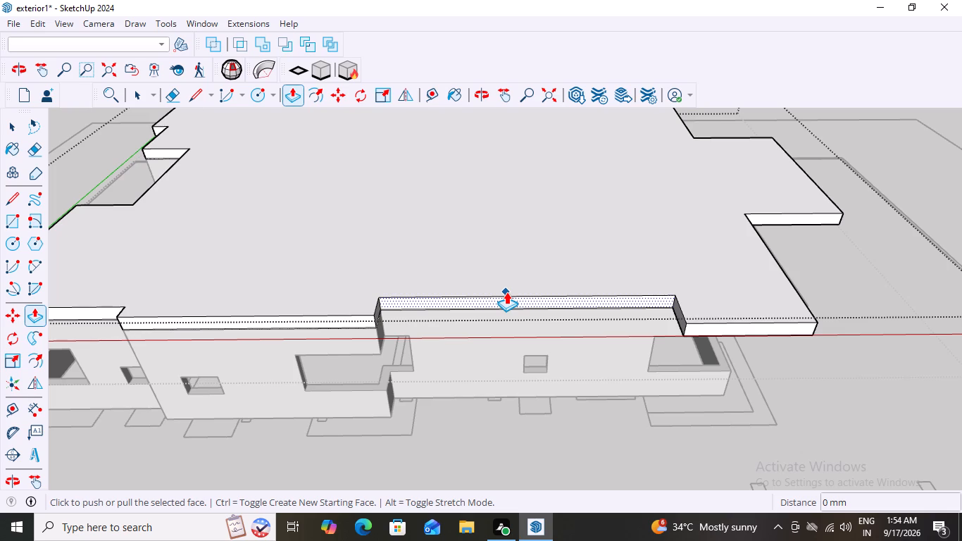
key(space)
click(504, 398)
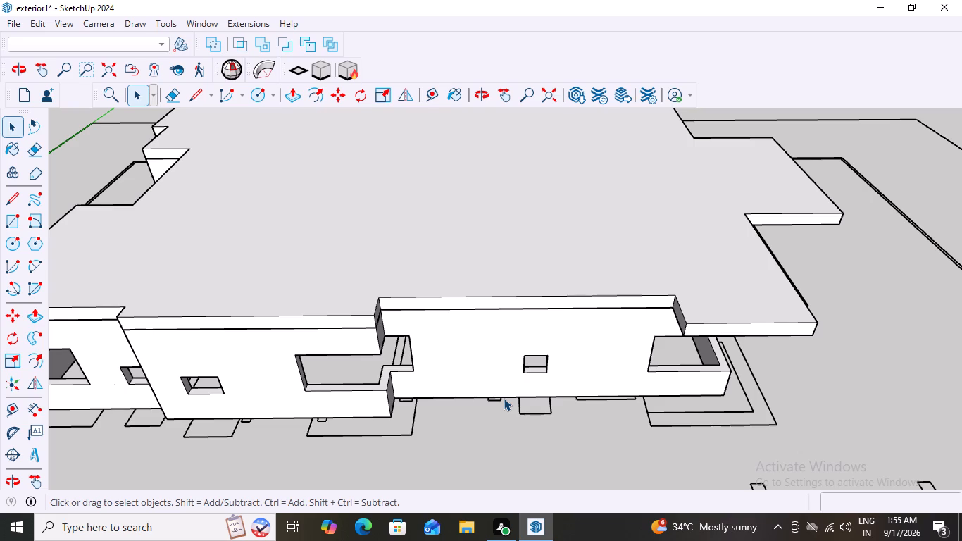
Select the second-floor wall group on the neighbouring plan and display the model's back edges as dashed lines.
scroll(504, 398, down, 3)
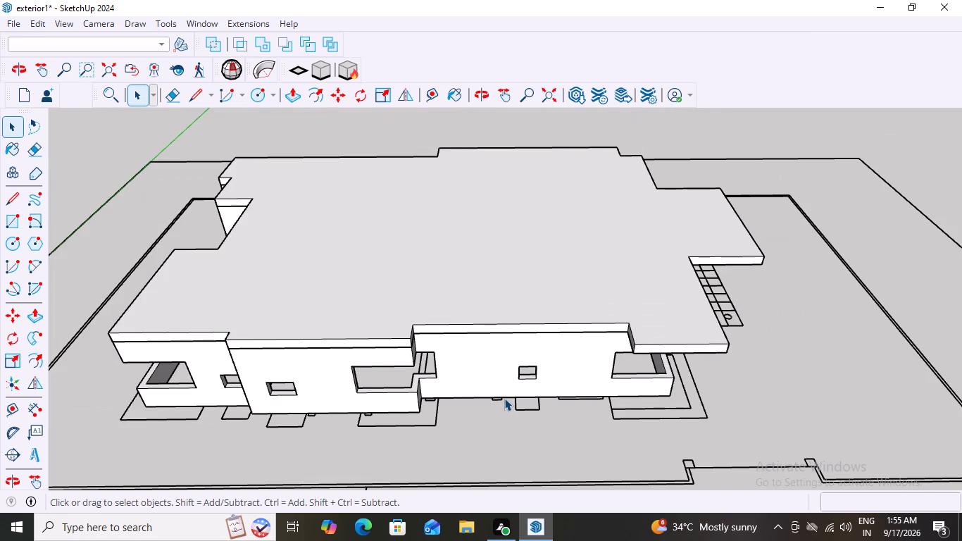
scroll(504, 398, down, 3)
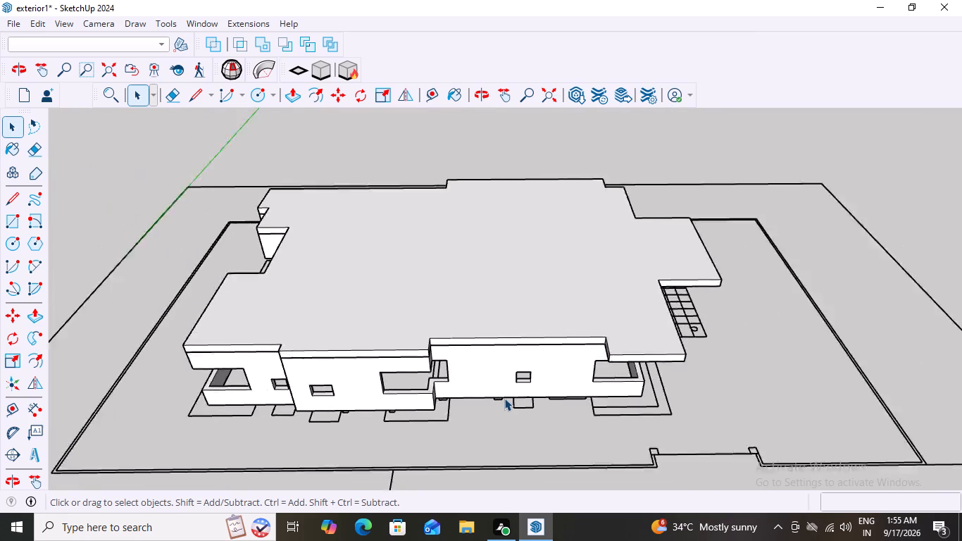
scroll(504, 398, down, 1)
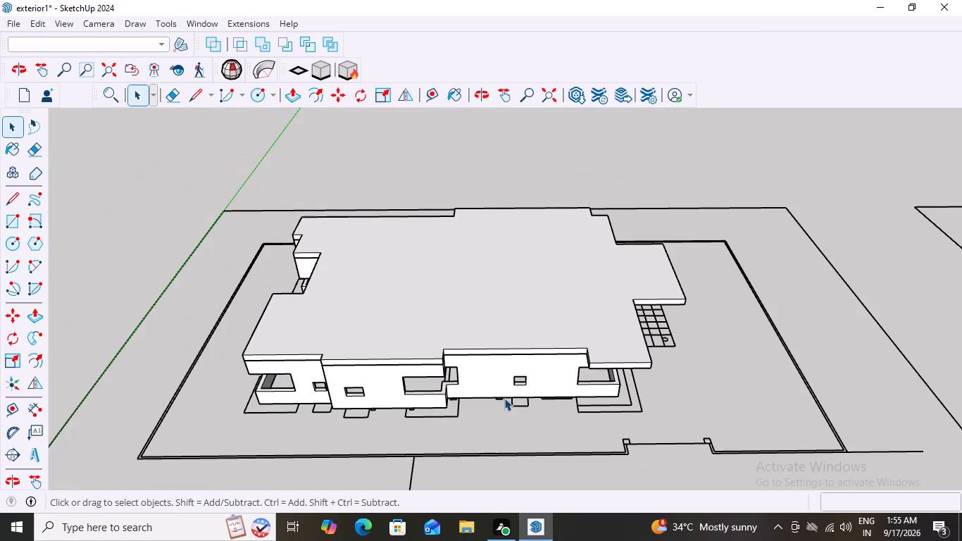
scroll(504, 398, down, 12)
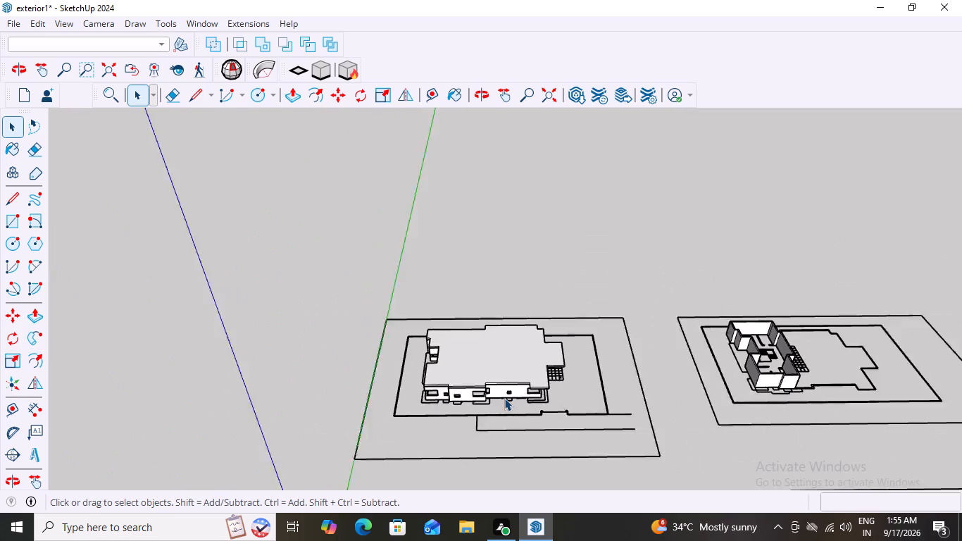
scroll(504, 398, down, 2)
scroll(789, 422, up, 17)
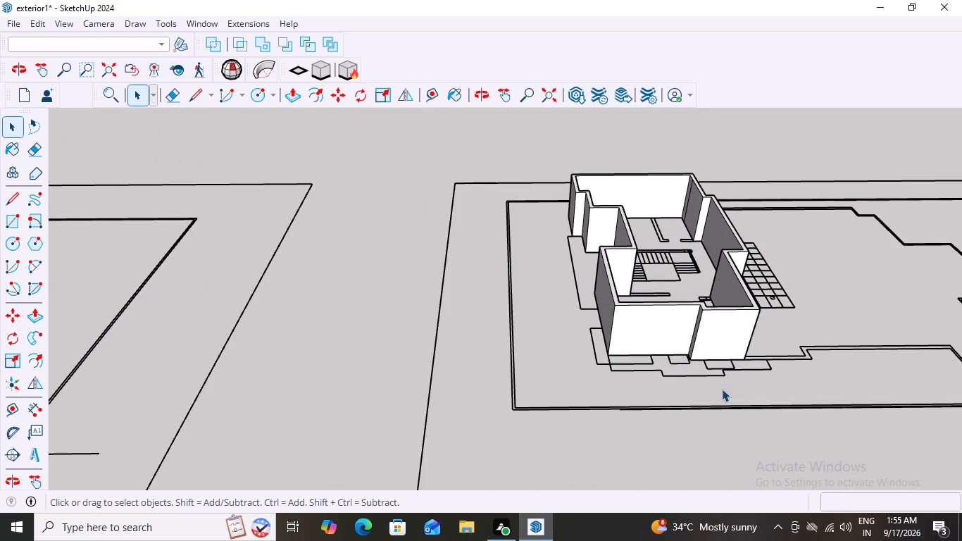
scroll(722, 389, down, 7)
scroll(638, 363, up, 3)
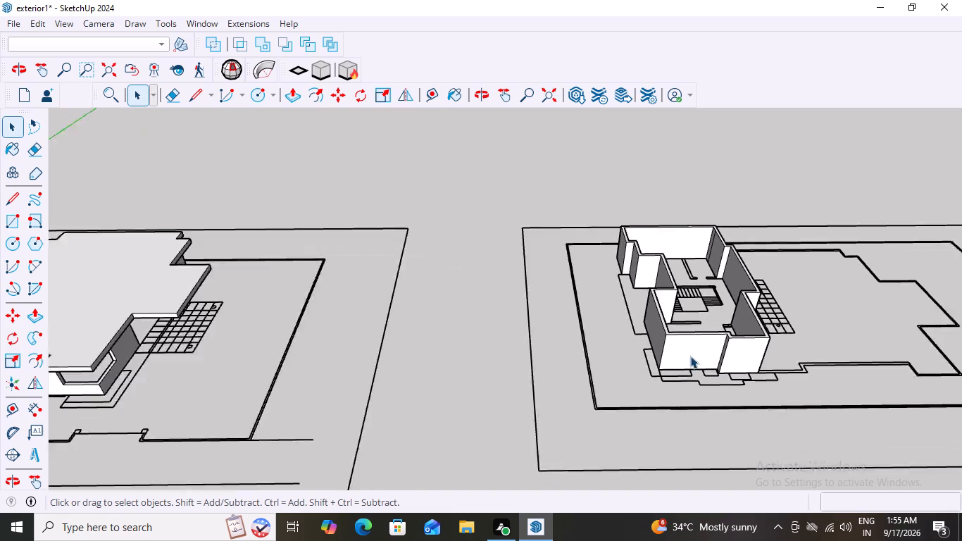
scroll(690, 356, up, 5)
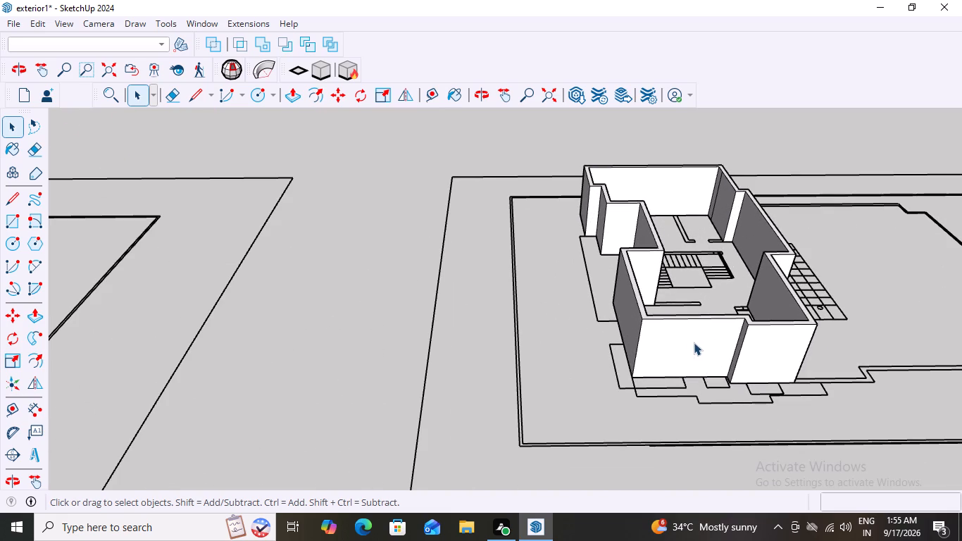
click(695, 343)
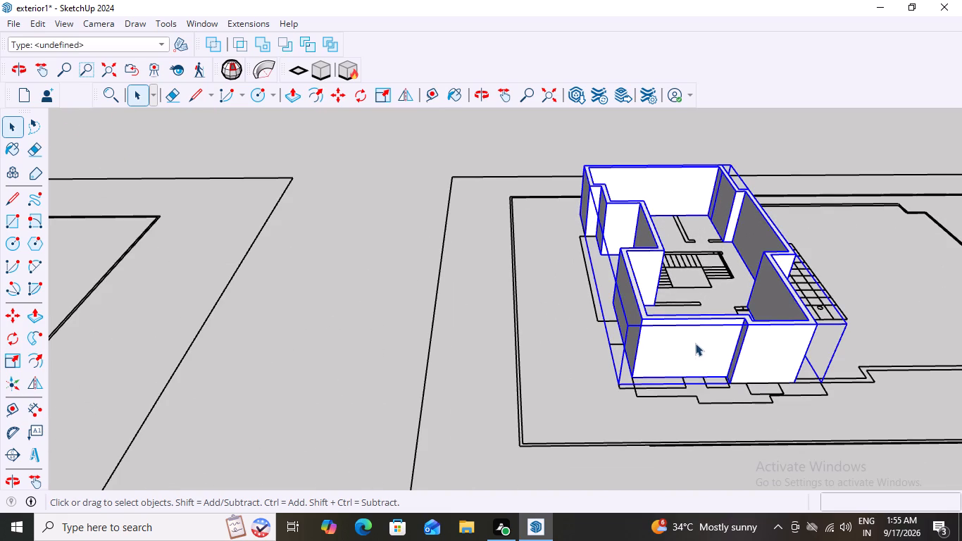
key(k)
Draw a rectangle of about 1067 × 229 mm over the window outline at the base of the projecting front wall.
scroll(732, 377, up, 8)
scroll(714, 380, down, 5)
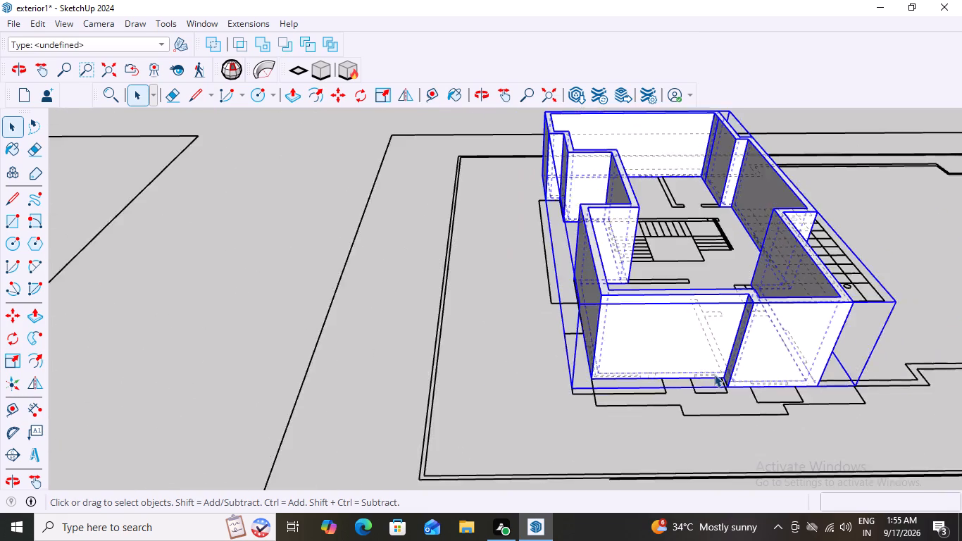
scroll(714, 374, down, 13)
scroll(860, 387, up, 4)
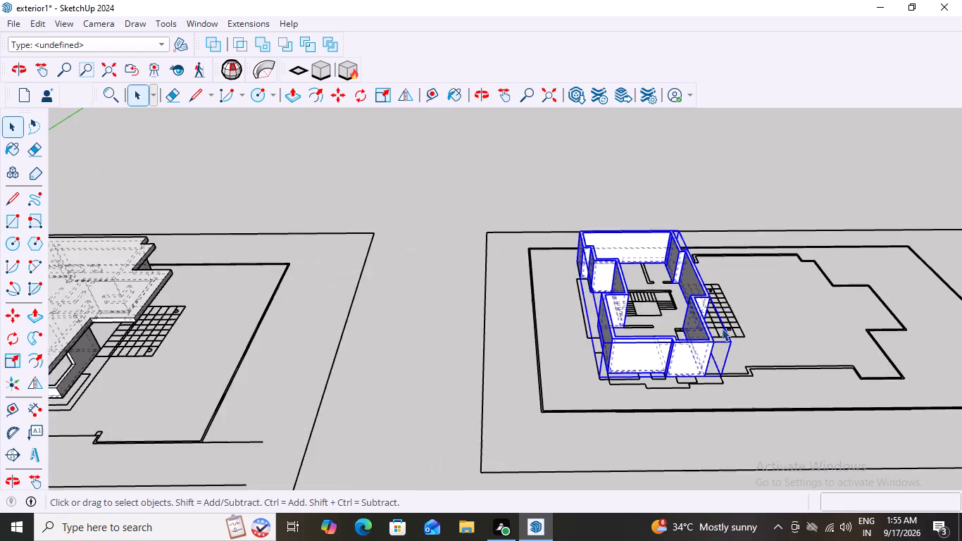
scroll(696, 344, up, 12)
scroll(635, 425, up, 8)
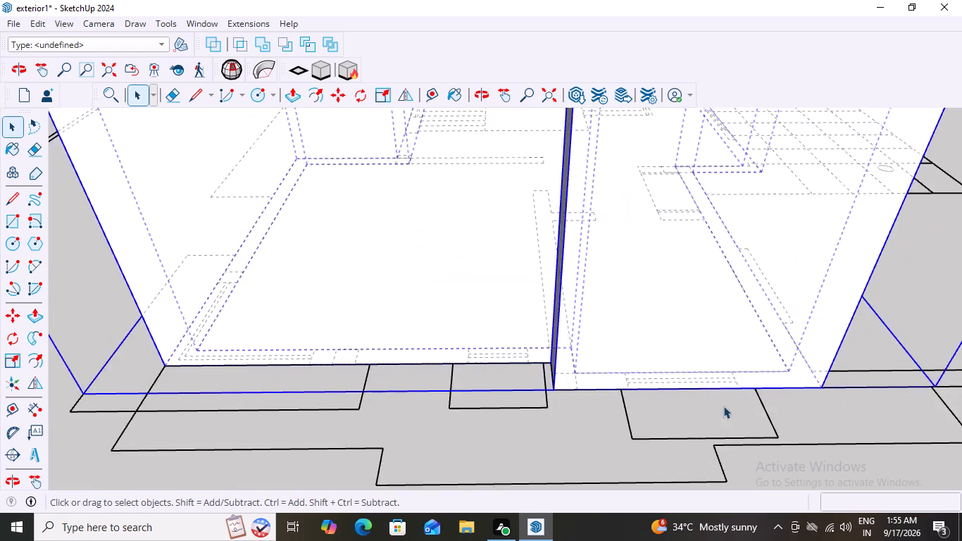
scroll(723, 406, up, 1)
middle_drag(747, 407, 726, 413)
scroll(730, 412, down, 10)
scroll(785, 399, up, 3)
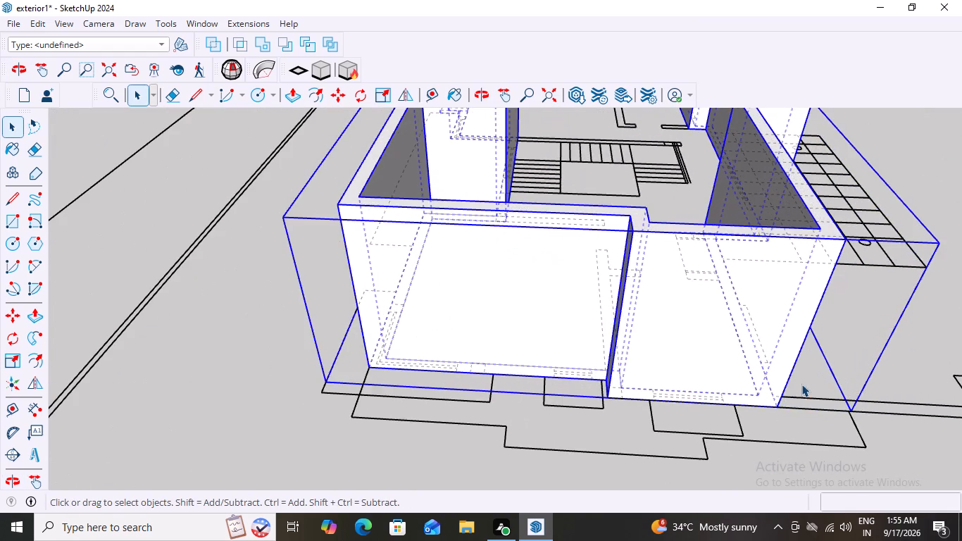
middle_drag(751, 429, 779, 418)
scroll(664, 378, up, 8)
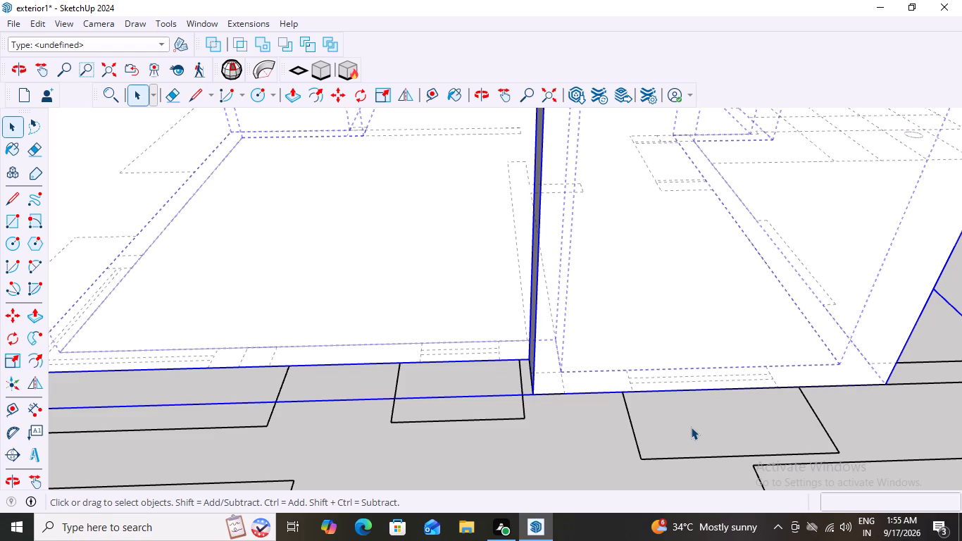
key(r)
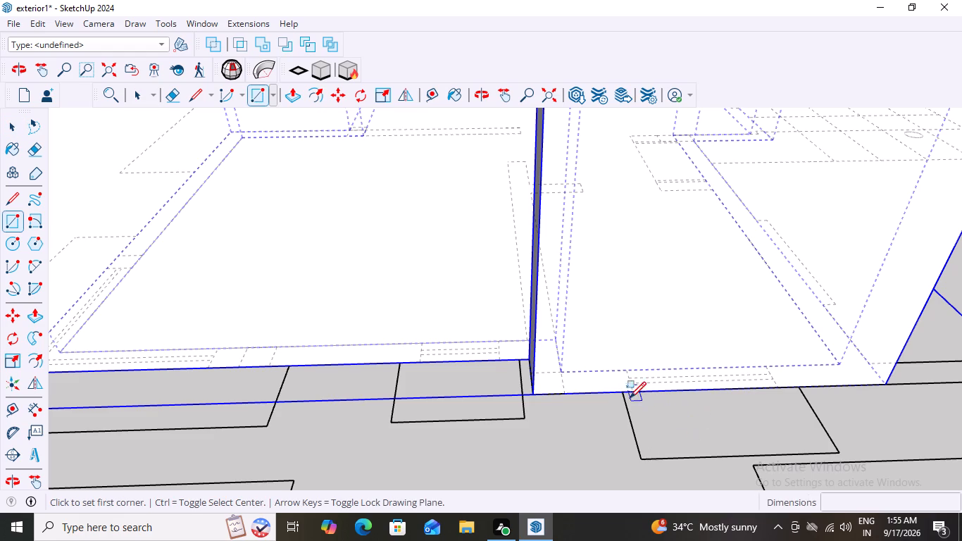
scroll(823, 373, up, 2)
scroll(563, 371, up, 4)
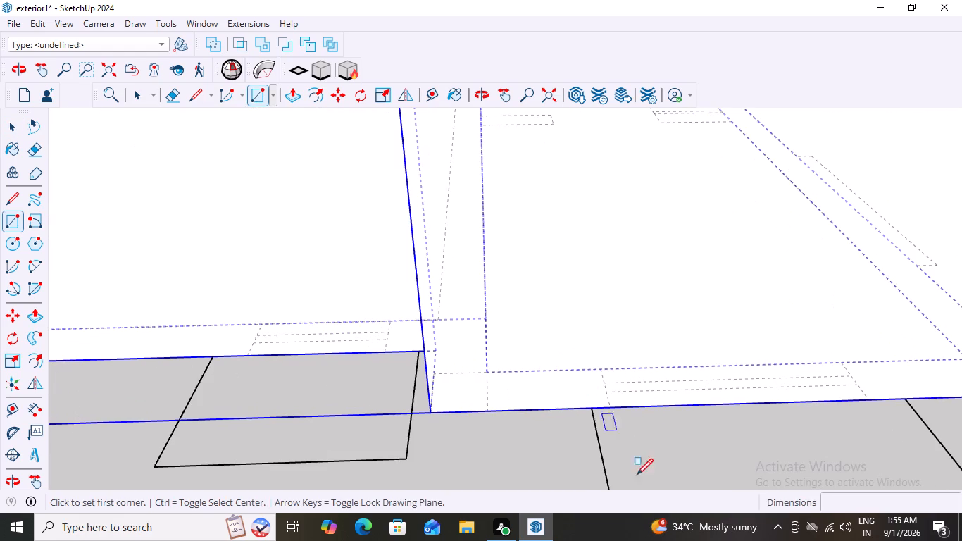
click(599, 371)
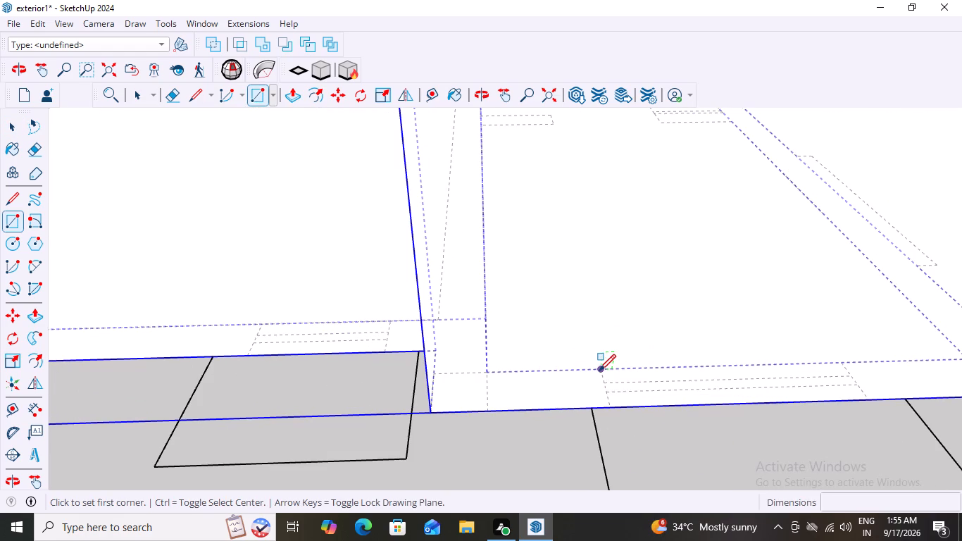
click(867, 397)
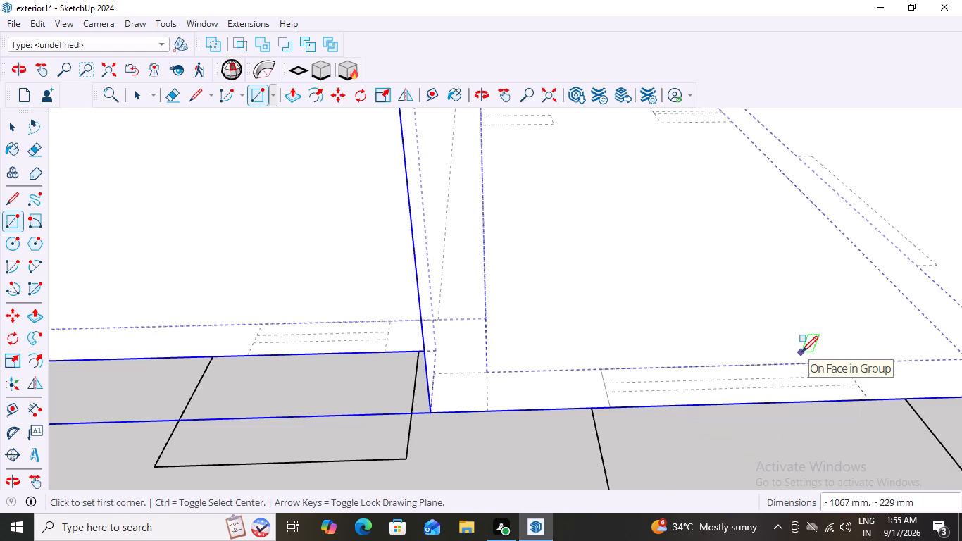
key(space)
Draw a rectangle of about 610 × 229 mm over the small window outline at the base of the recessed front wall.
scroll(650, 414, down, 2)
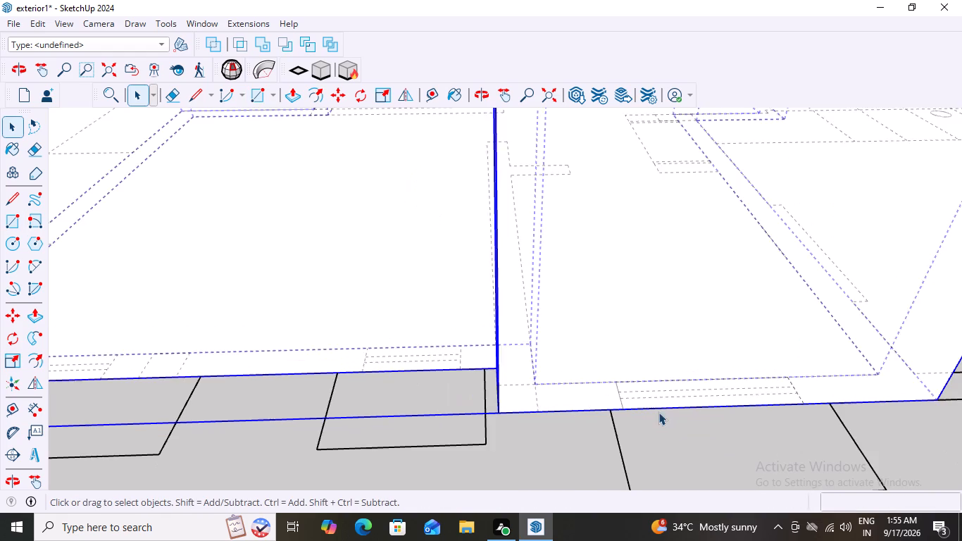
scroll(658, 412, down, 4)
scroll(411, 356, up, 6)
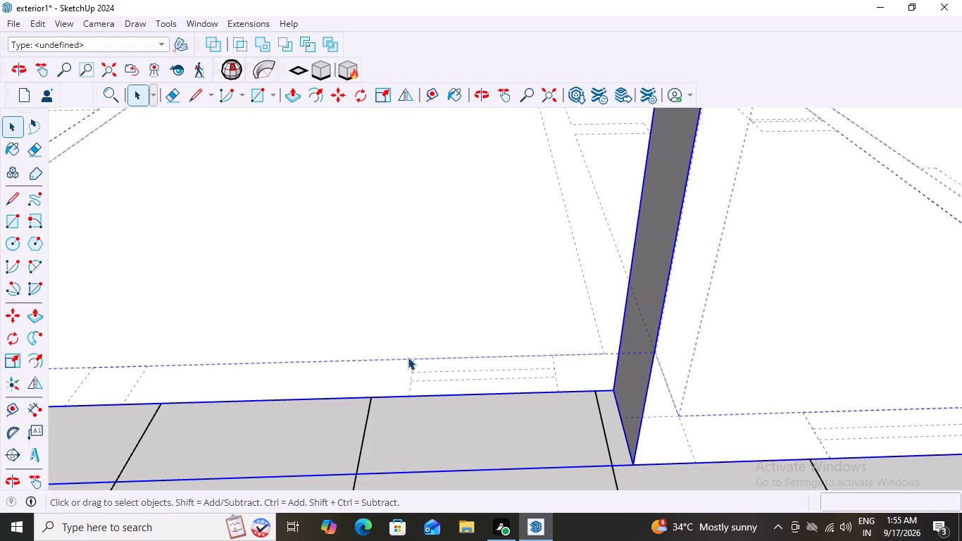
key(r)
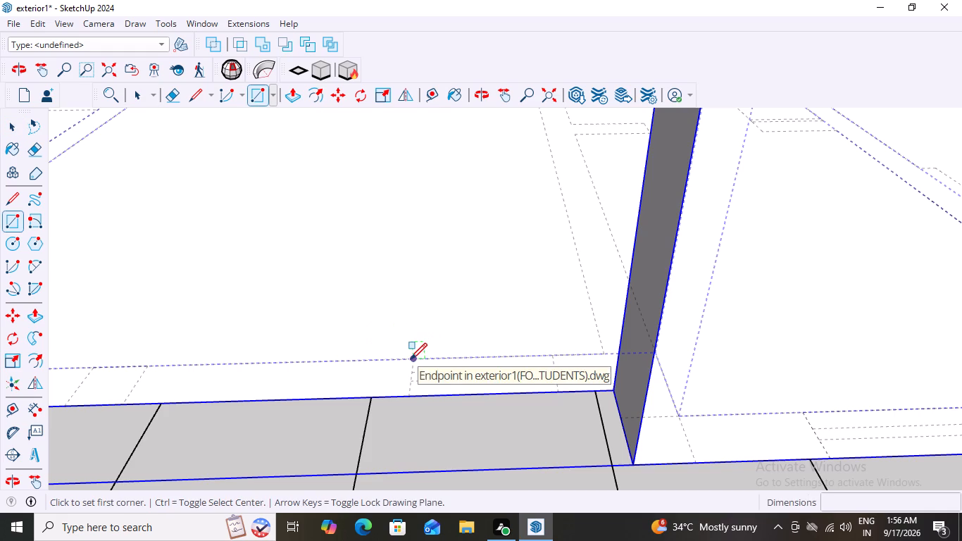
scroll(413, 363, up, 3)
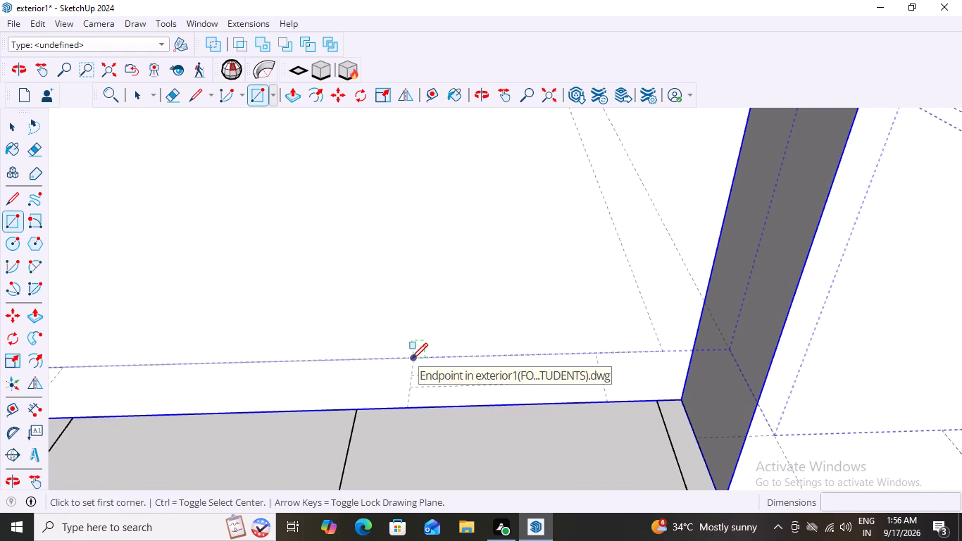
click(411, 359)
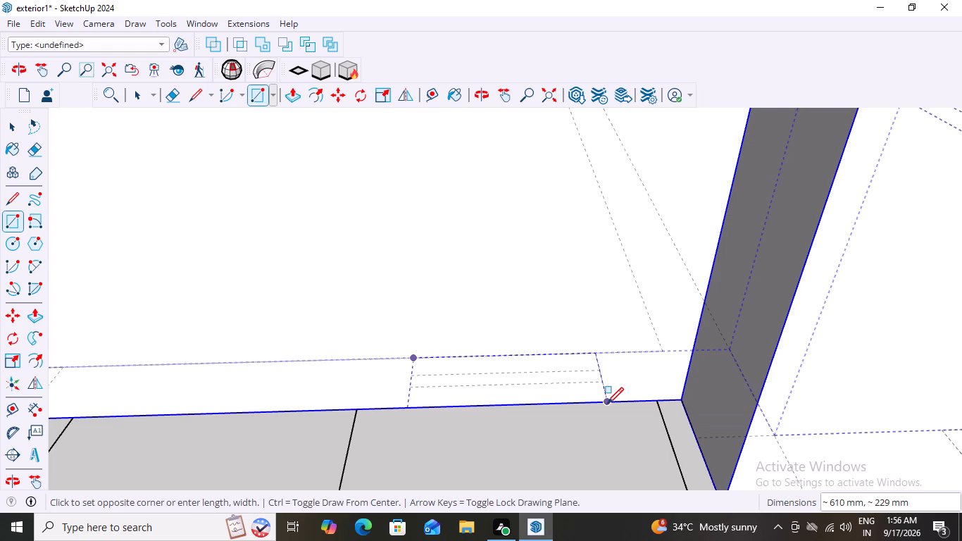
click(607, 404)
key(space)
Extrude the wider window rectangle in the projecting front wall upward by 600 mm.
scroll(614, 417, down, 12)
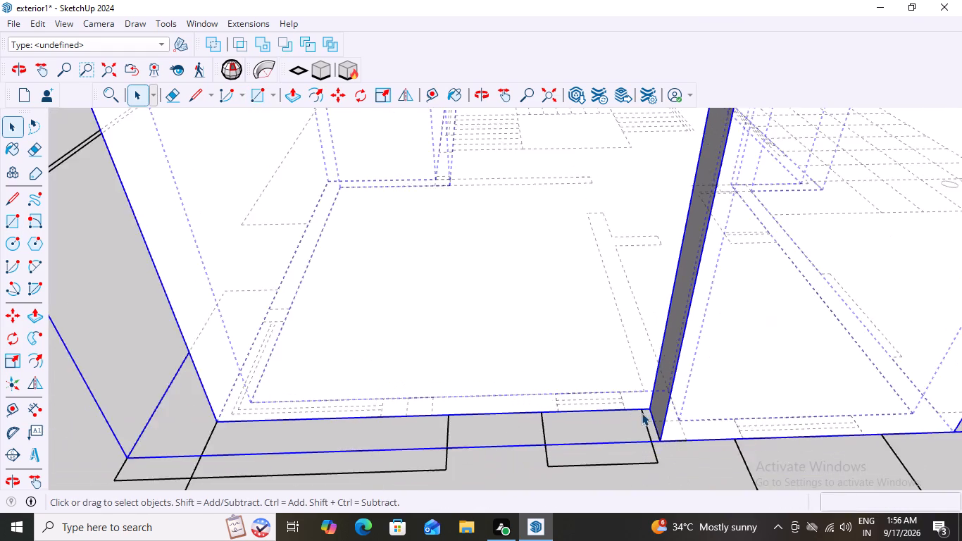
scroll(642, 413, down, 4)
scroll(354, 390, up, 6)
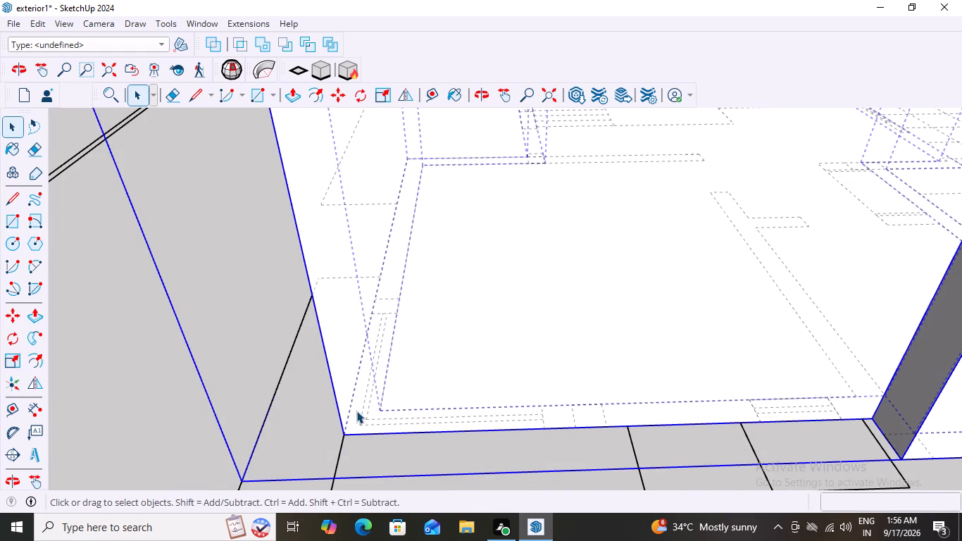
scroll(510, 392, down, 7)
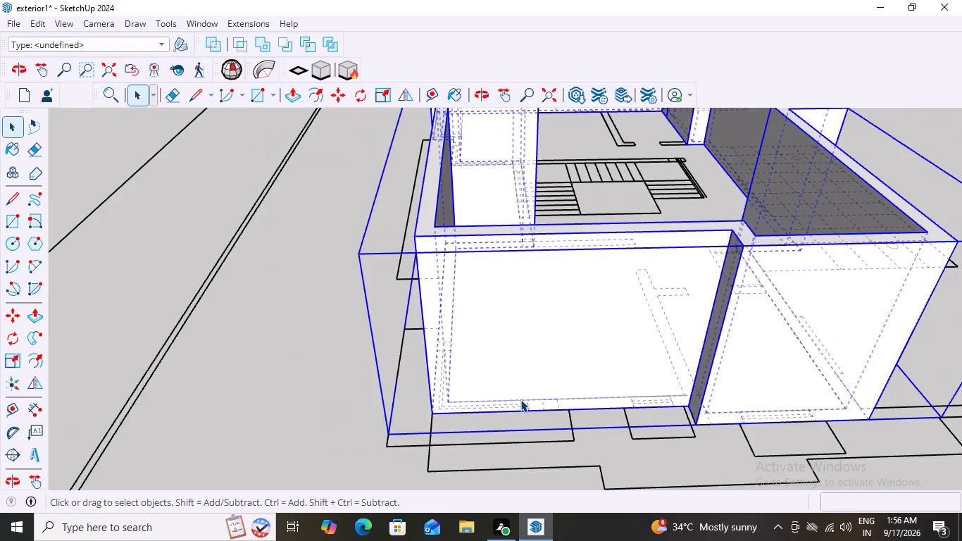
scroll(520, 399, down, 3)
scroll(779, 414, up, 7)
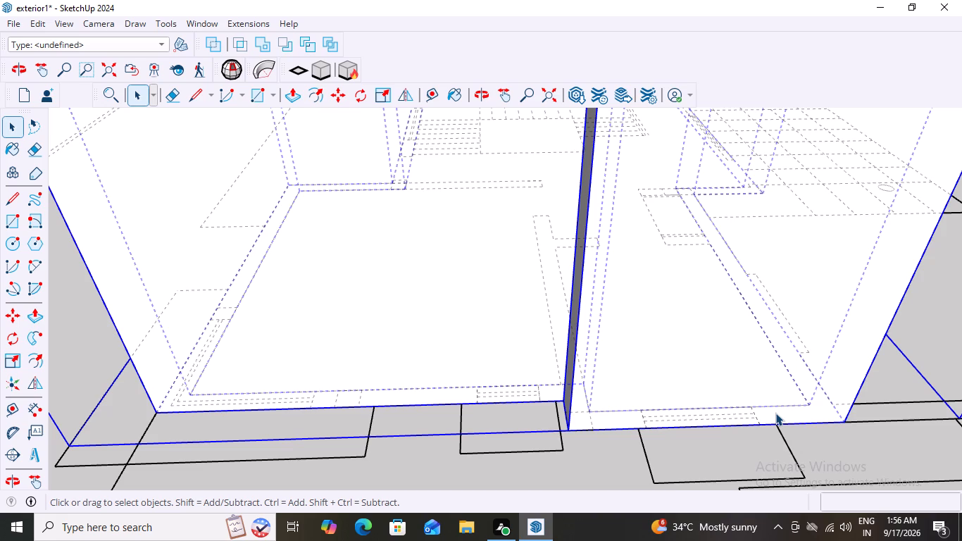
scroll(780, 420, up, 3)
scroll(716, 431, up, 2)
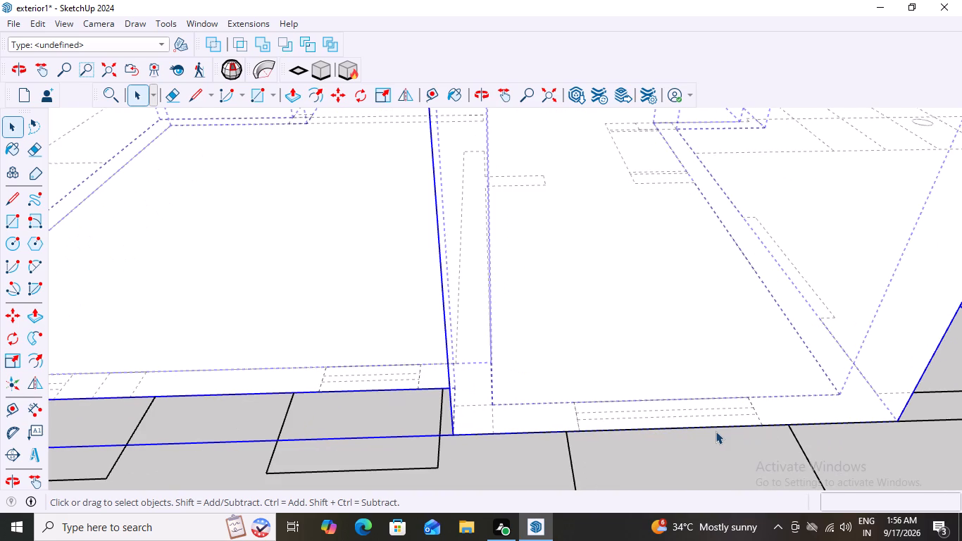
key(p)
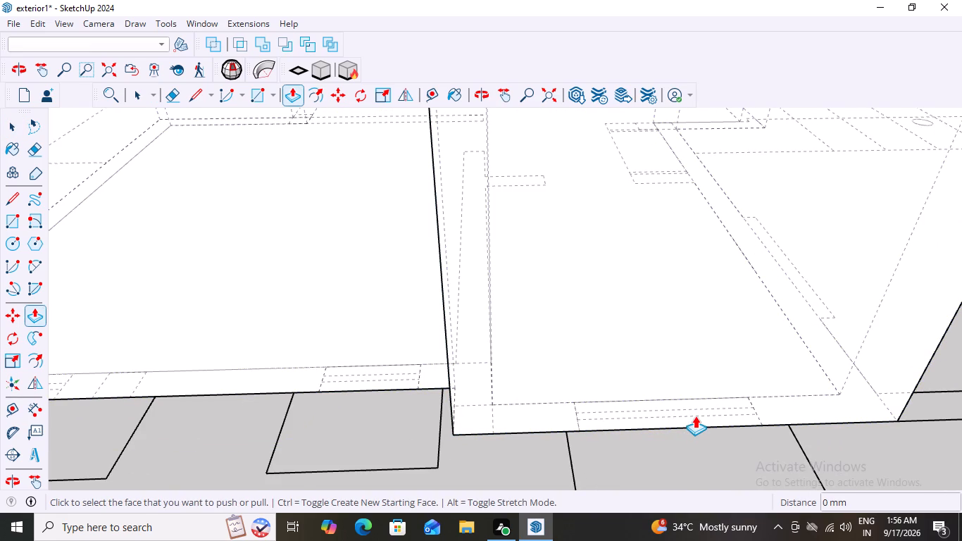
click(695, 416)
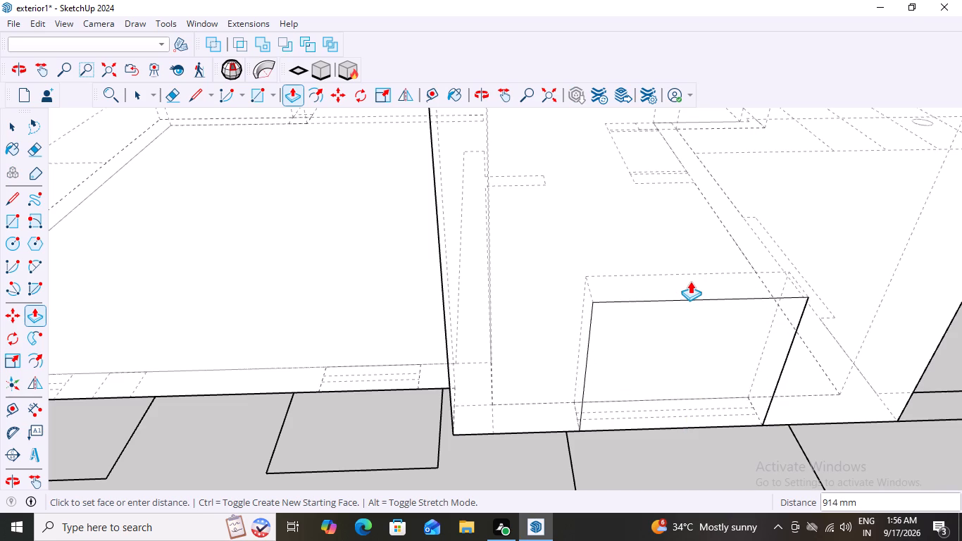
key(6)
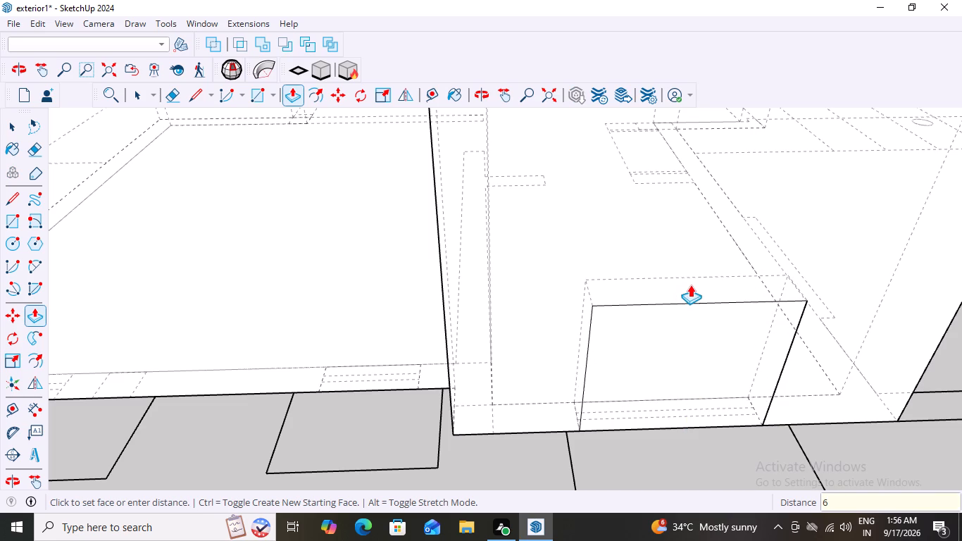
text(00)
key(Return)
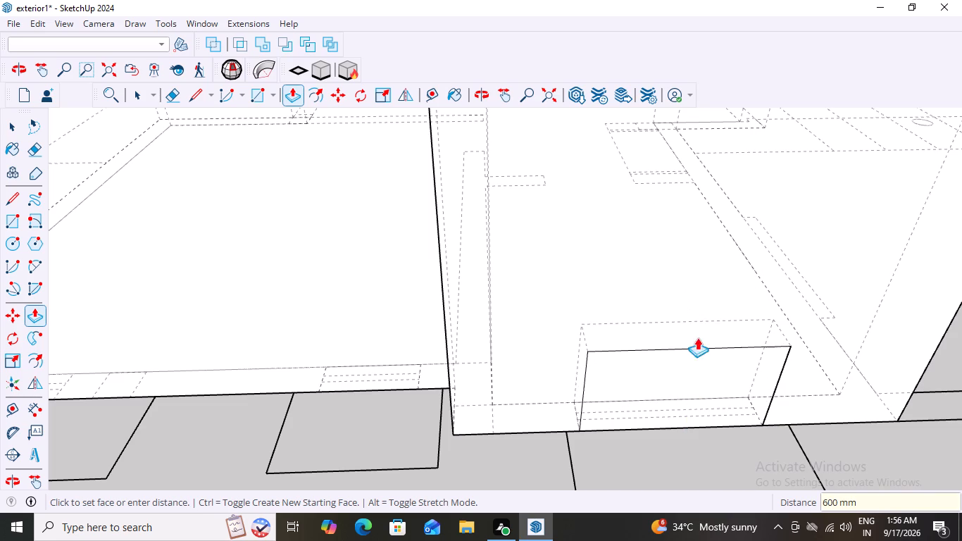
Pull the front face of the wider window block outward from the wall by 200 mm.
click(694, 373)
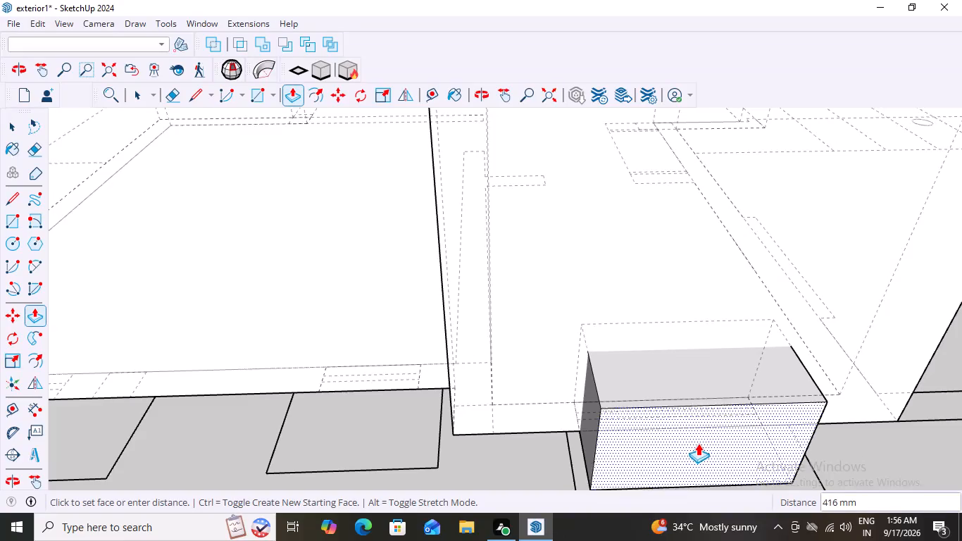
text(200)
key(Return)
Extrude the small window rectangle at the base of the recessed front wall upward by 600 mm.
scroll(697, 444, down, 3)
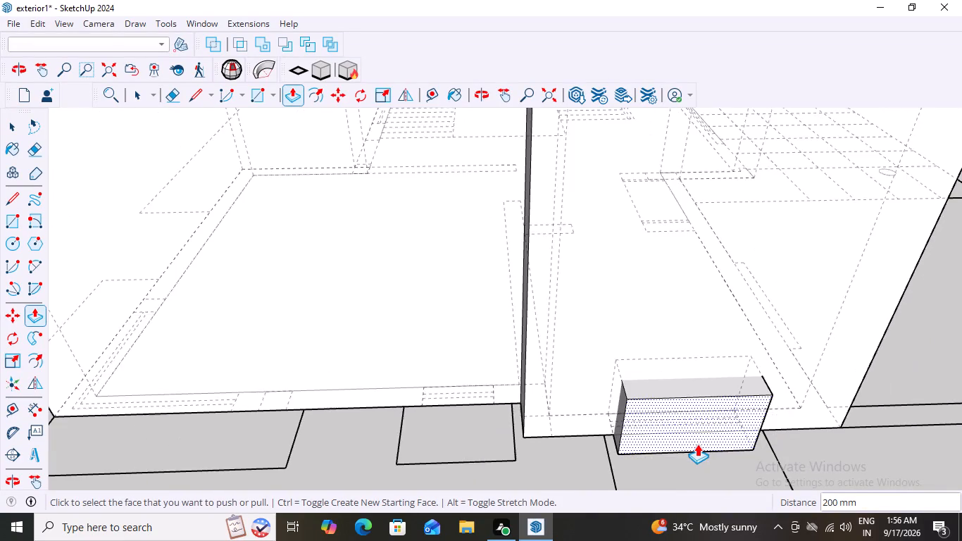
scroll(697, 444, down, 4)
scroll(494, 418, up, 5)
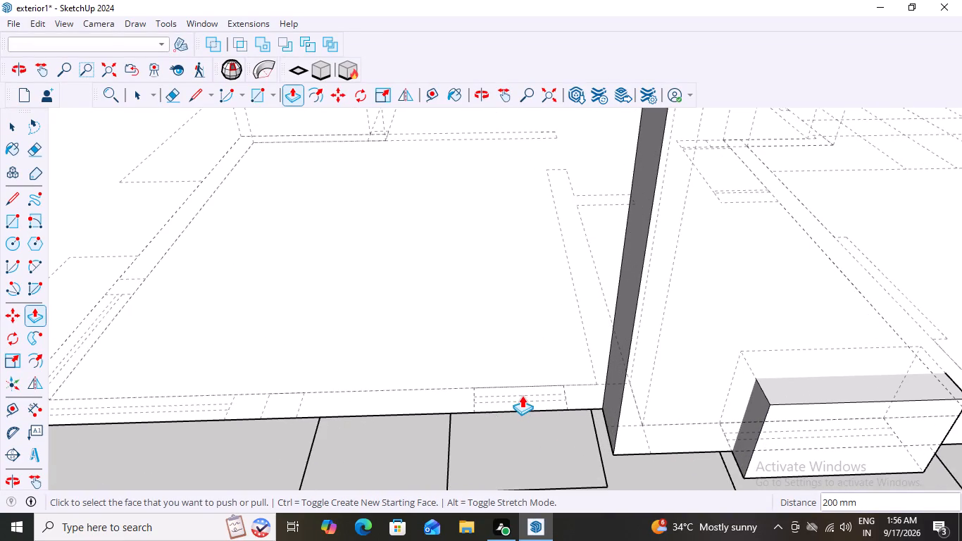
click(522, 395)
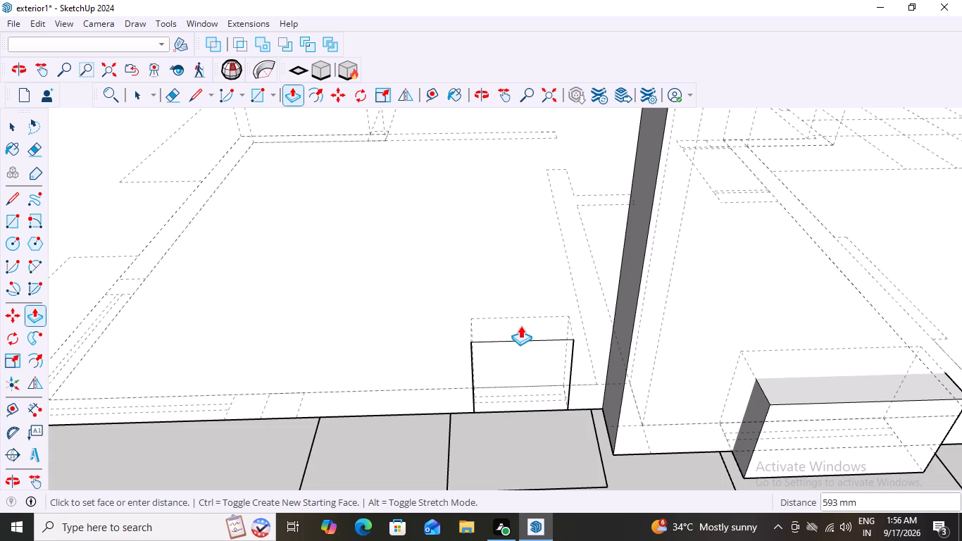
text(600)
key(Return)
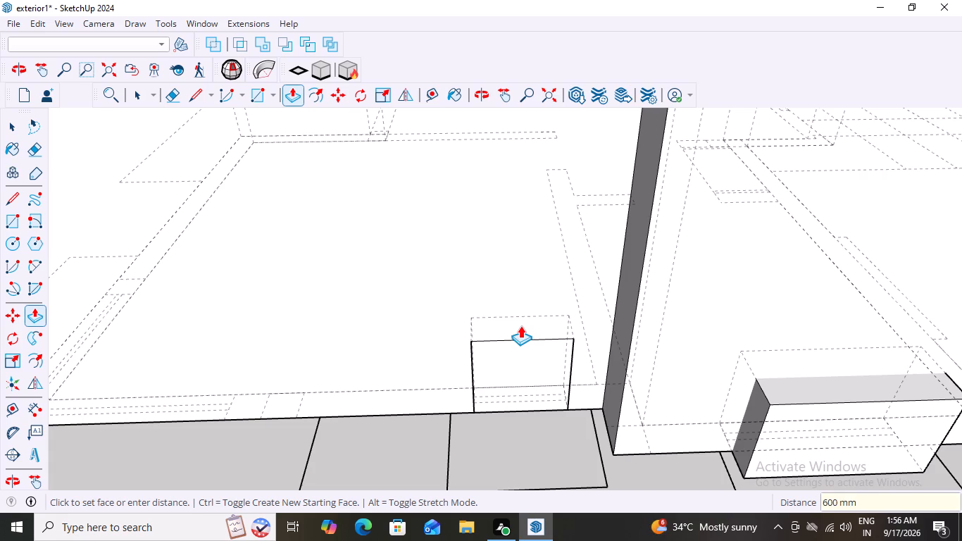
Pull the front face of the small window block outward from the recessed wall by 200 mm.
click(525, 373)
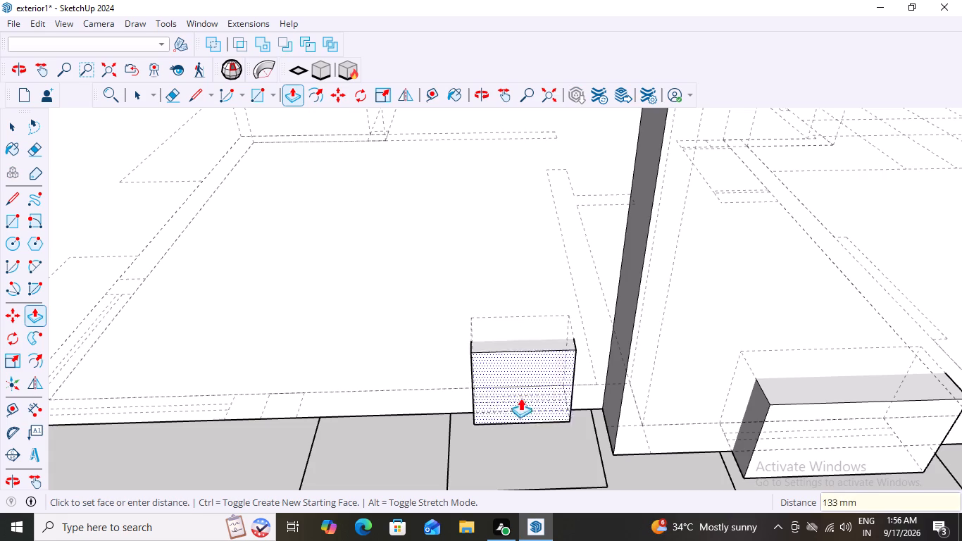
text(200)
key(Return)
Pull the inner face of the wider window block into the room by the same 200 mm.
scroll(516, 426, down, 8)
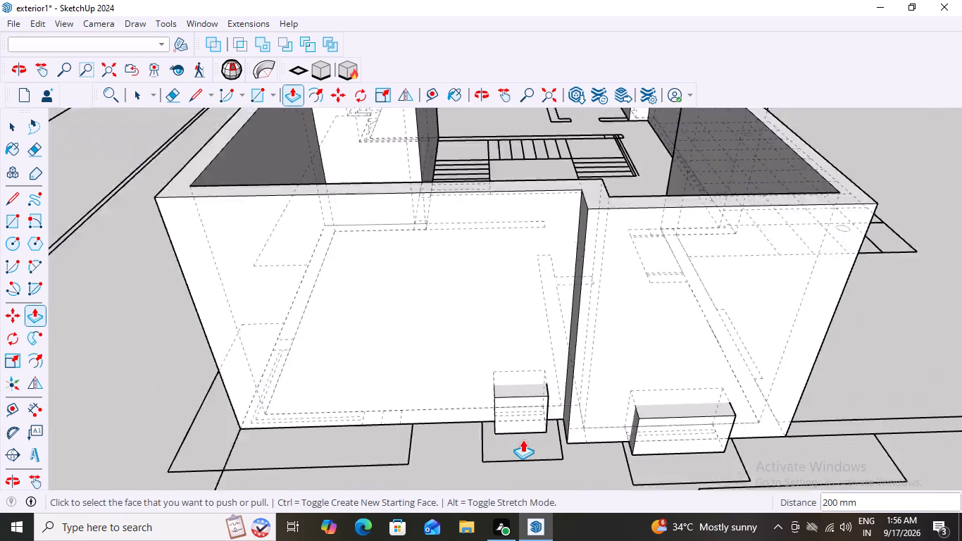
scroll(523, 440, down, 6)
middle_drag(780, 409, 313, 429)
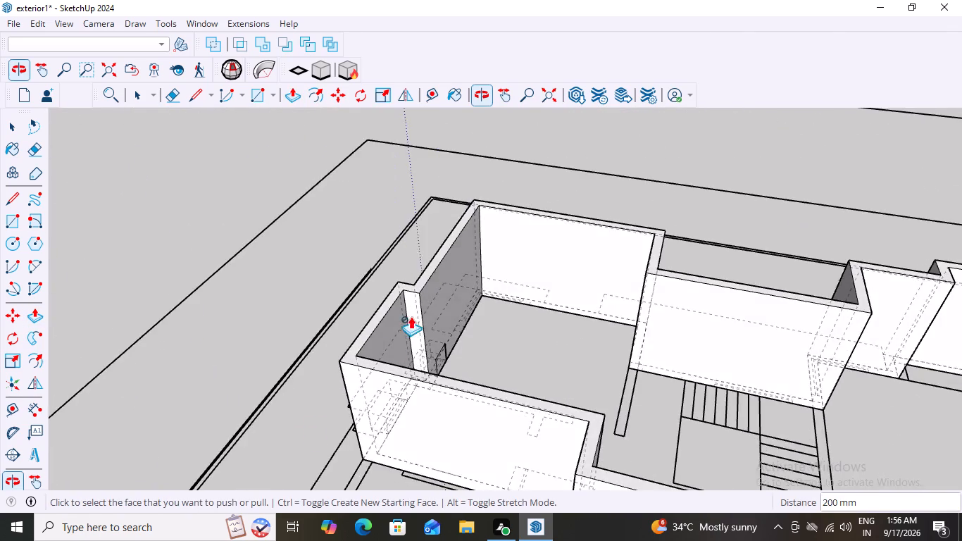
scroll(451, 322, up, 8)
scroll(466, 367, down, 5)
middle_drag(525, 362, 458, 389)
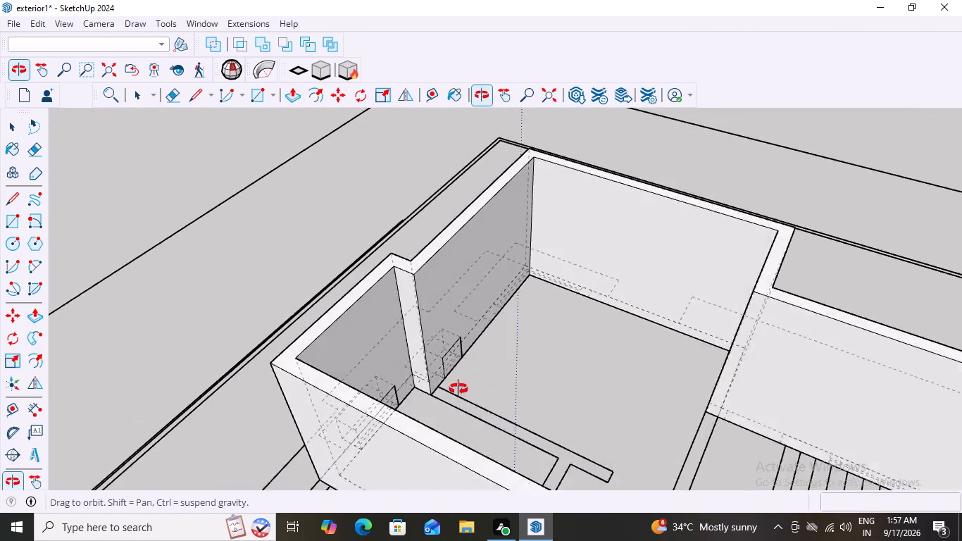
middle_drag(458, 389, 410, 409)
scroll(389, 398, up, 8)
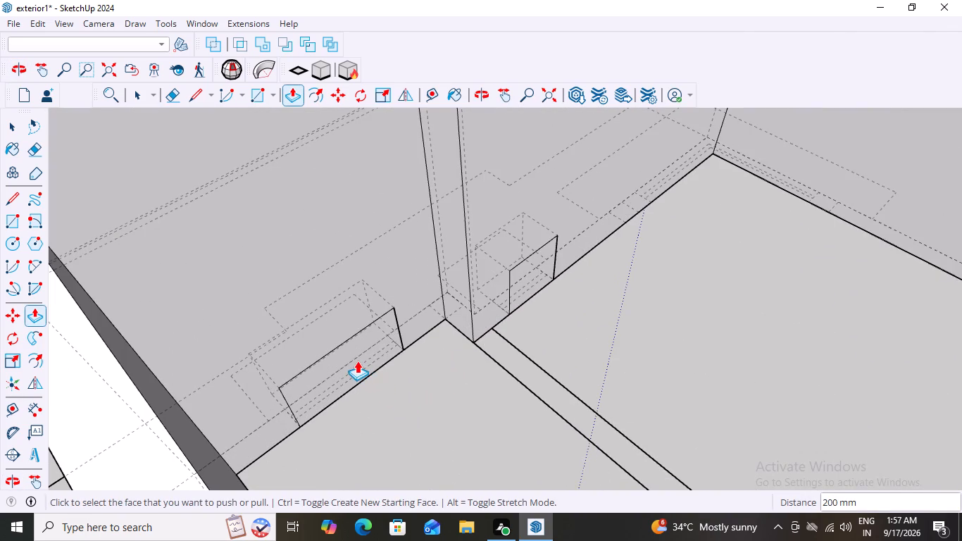
double_click(356, 361)
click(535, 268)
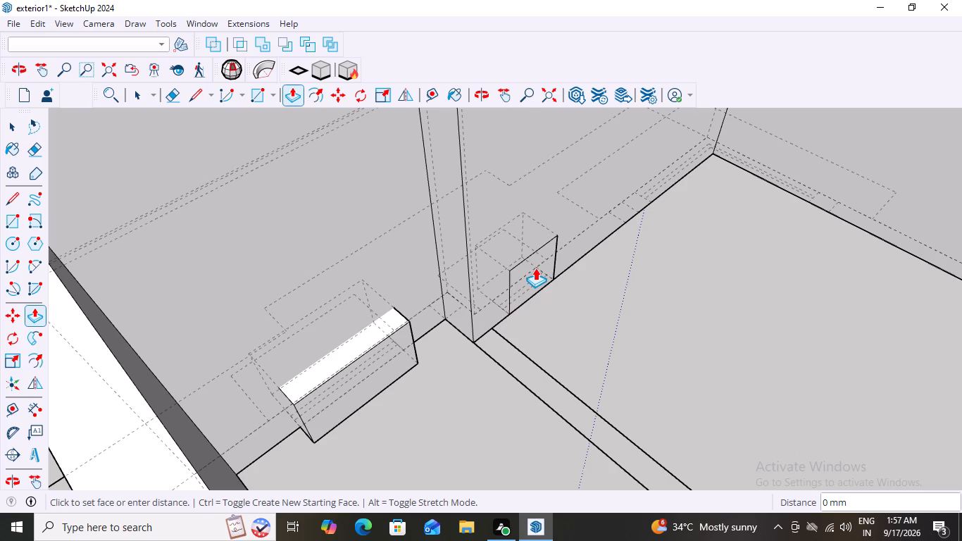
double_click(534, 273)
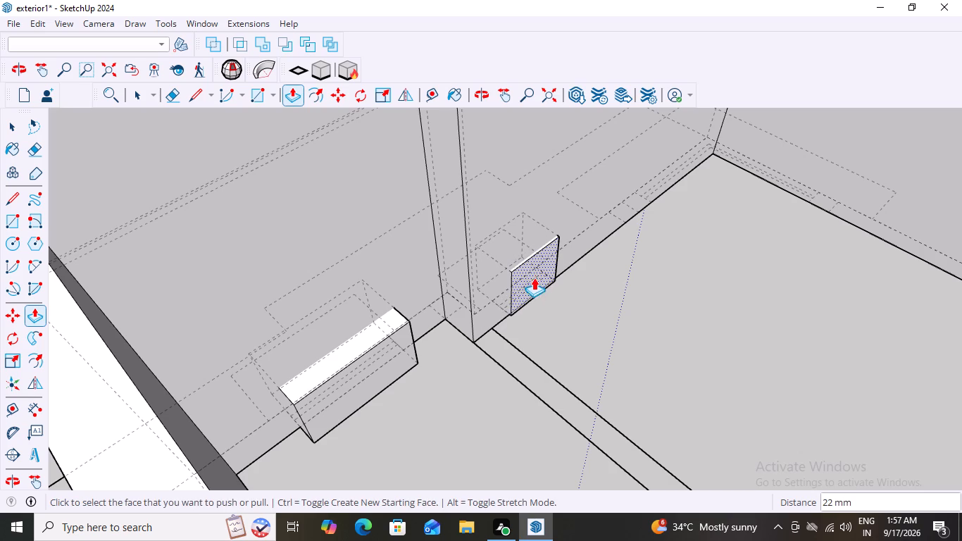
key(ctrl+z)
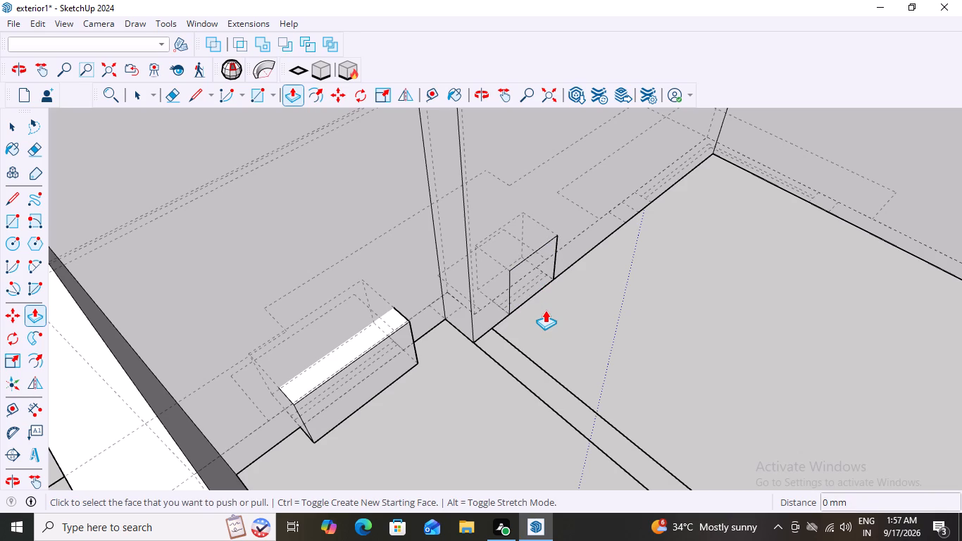
Pull the inner face of the small window block into the room by 200 mm.
click(527, 272)
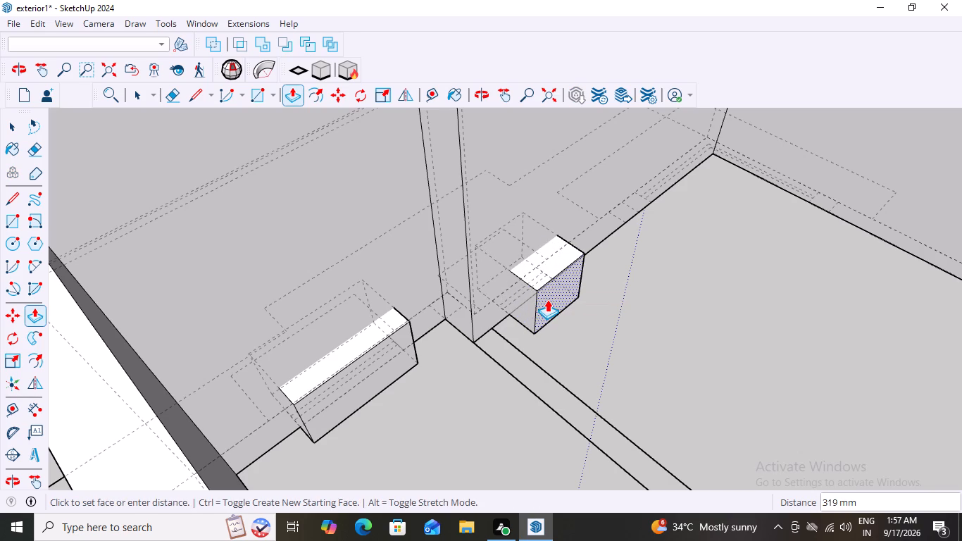
text(200)
key(Return)
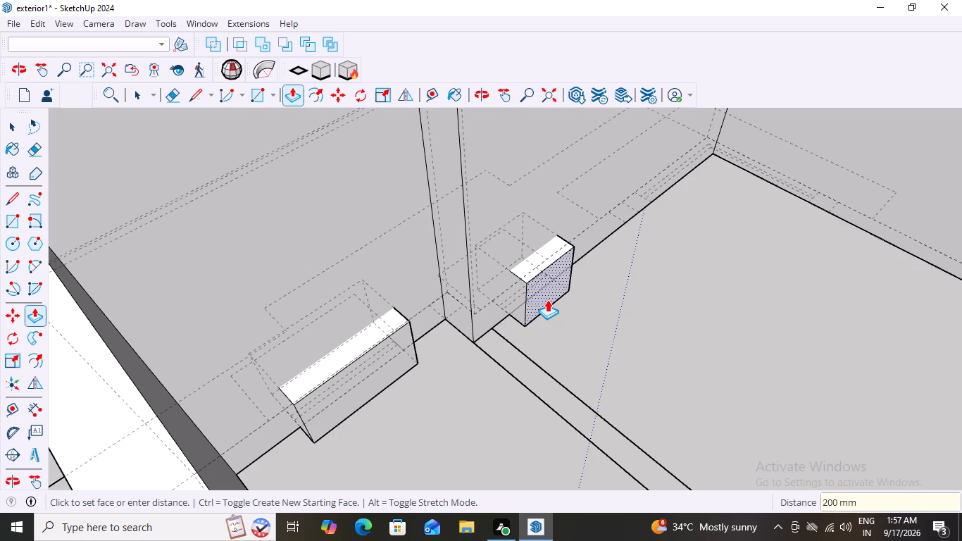
key(space)
Examine the long side of the second-floor walls and the base of the wall beside the tiled paving for window outlines.
scroll(542, 365, down, 10)
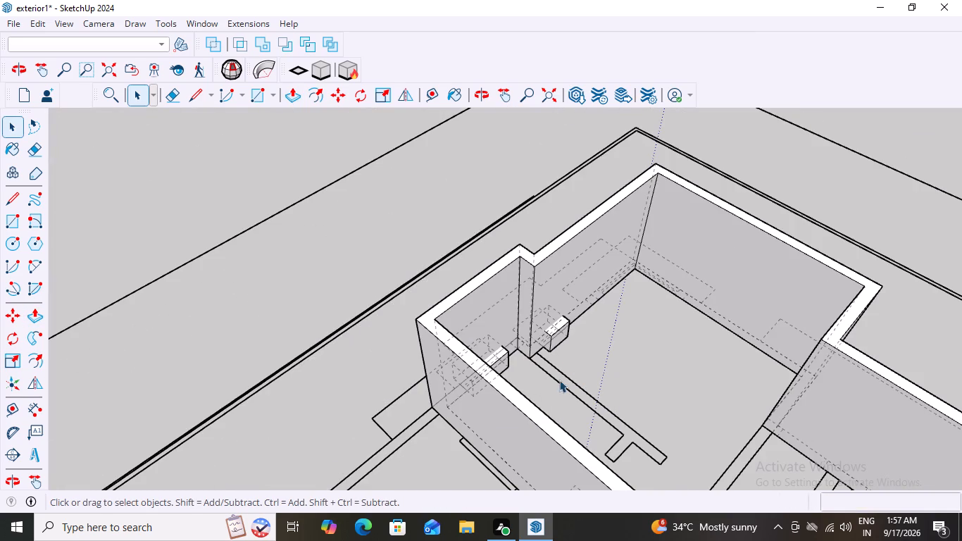
click(396, 228)
scroll(537, 339, down, 13)
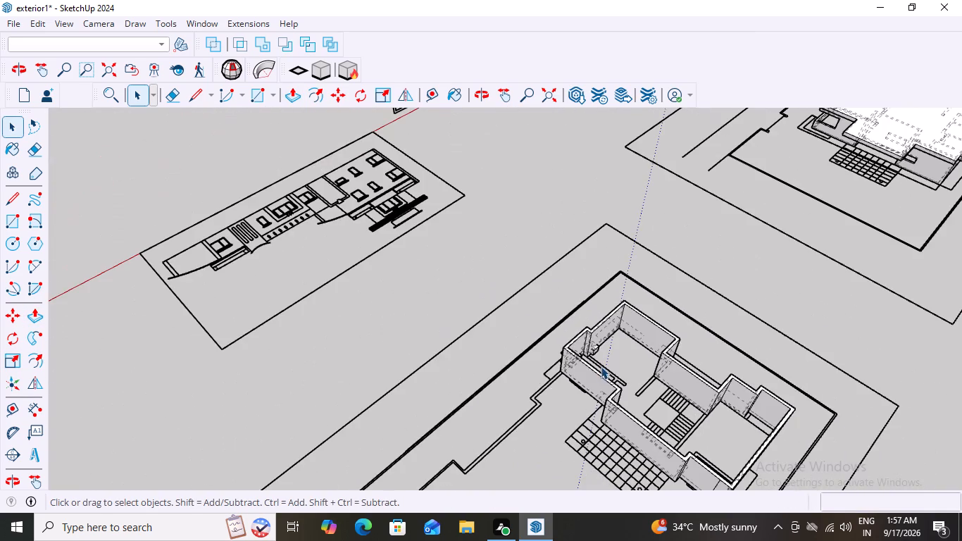
middle_drag(601, 392, 725, 390)
scroll(492, 301, up, 6)
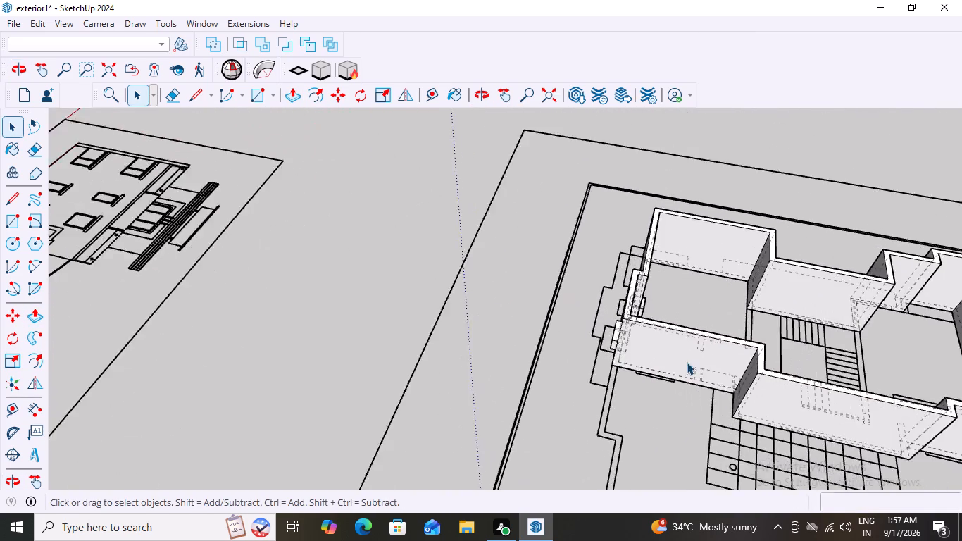
scroll(687, 362, up, 10)
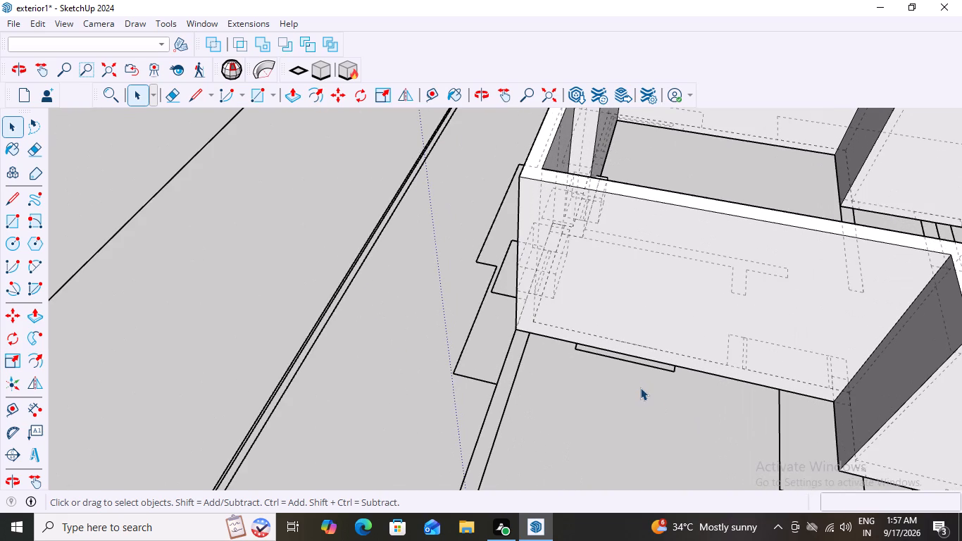
scroll(640, 387, down, 13)
scroll(903, 483, up, 3)
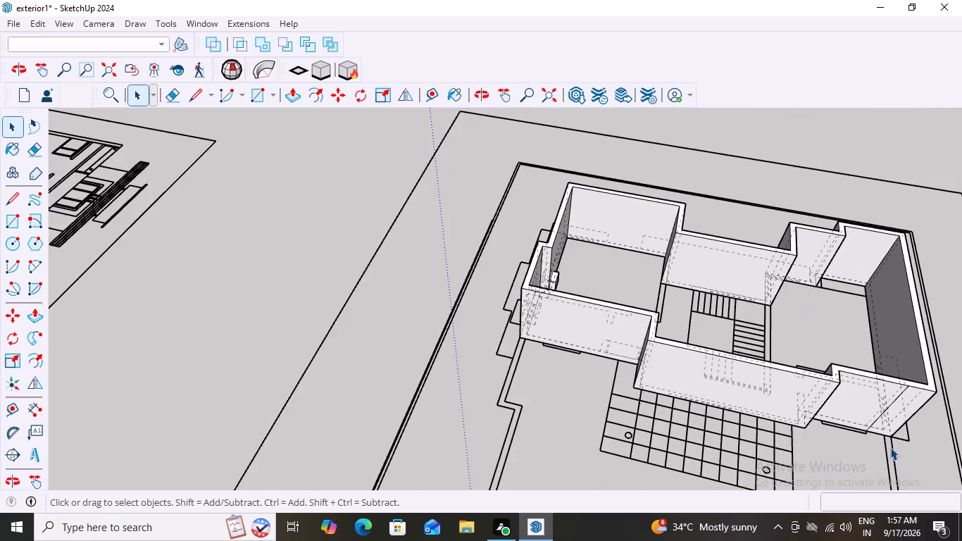
scroll(890, 447, up, 7)
scroll(698, 380, up, 11)
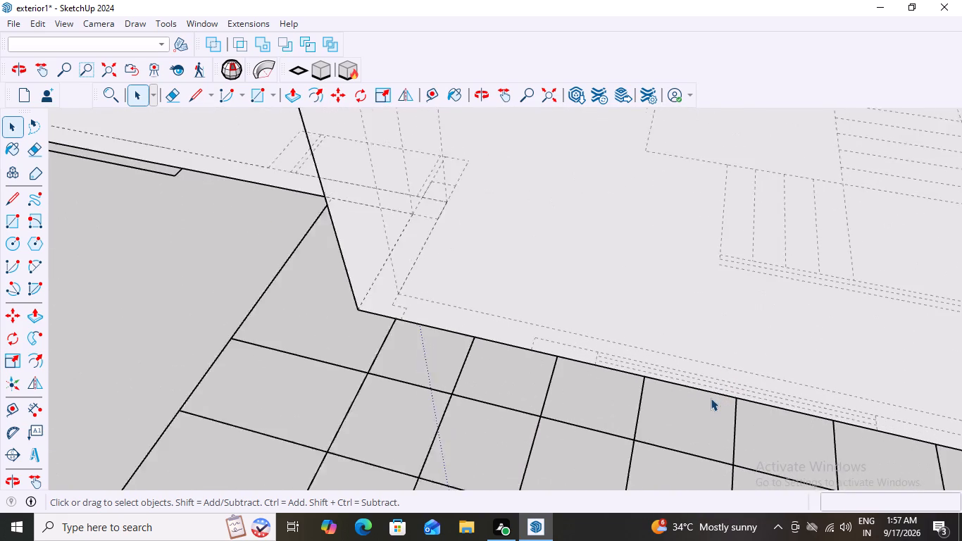
scroll(711, 398, up, 1)
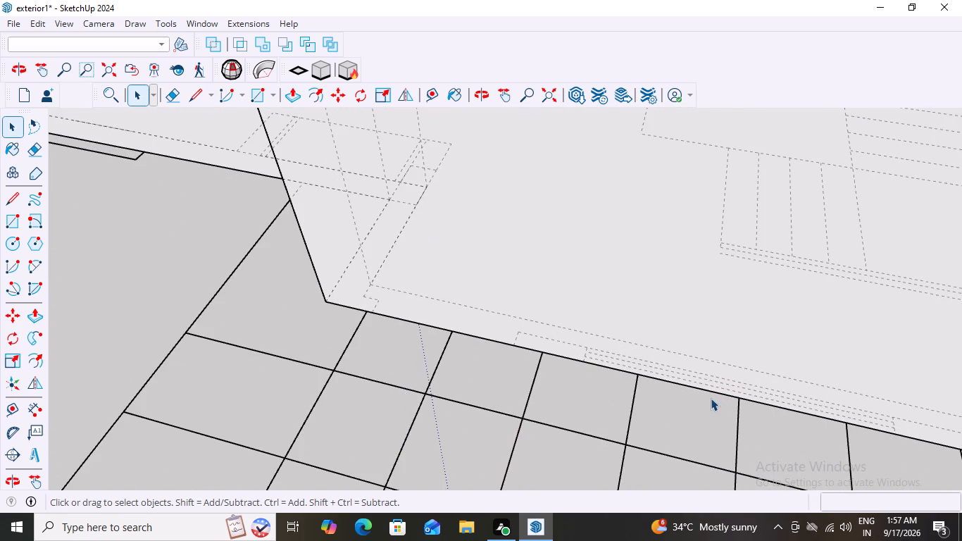
scroll(782, 409, down, 5)
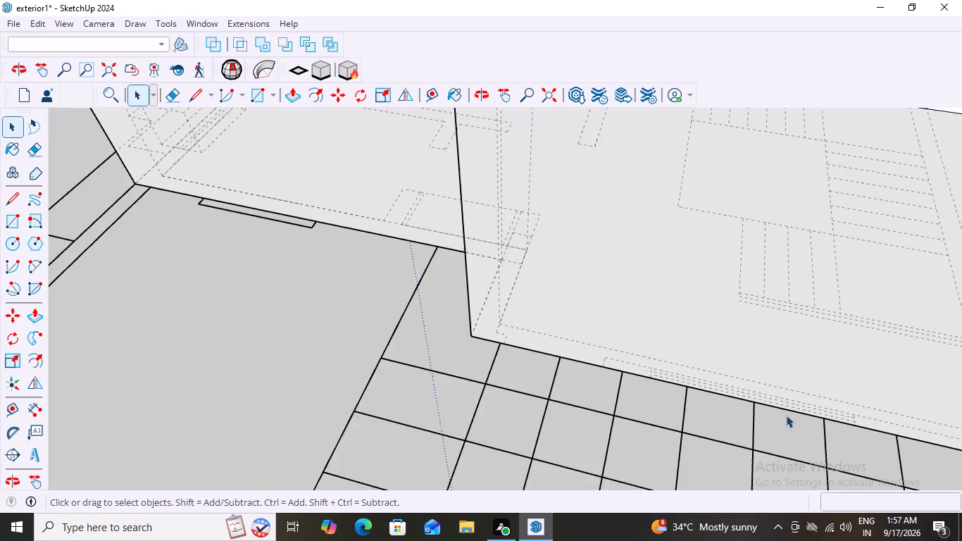
scroll(786, 415, down, 3)
scroll(908, 447, up, 3)
scroll(839, 437, up, 4)
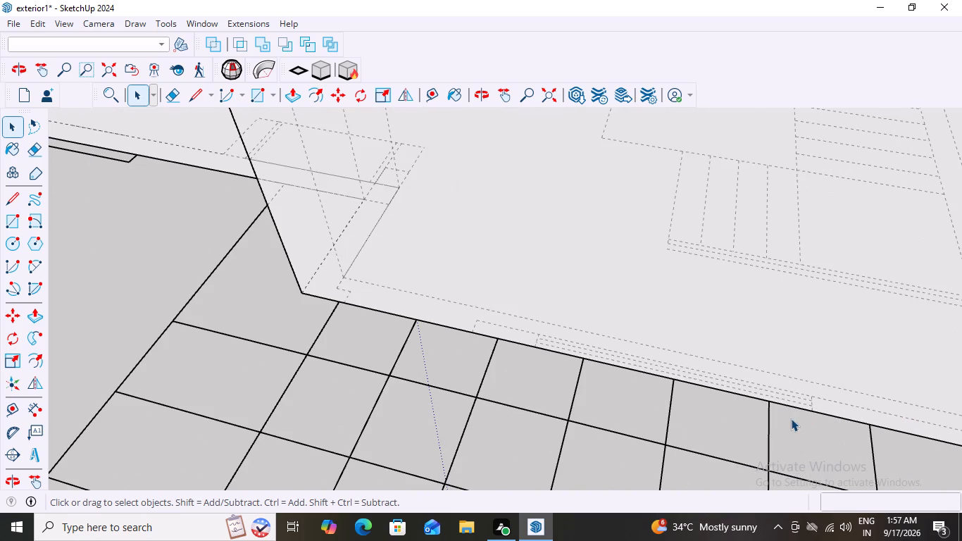
scroll(692, 391, up, 3)
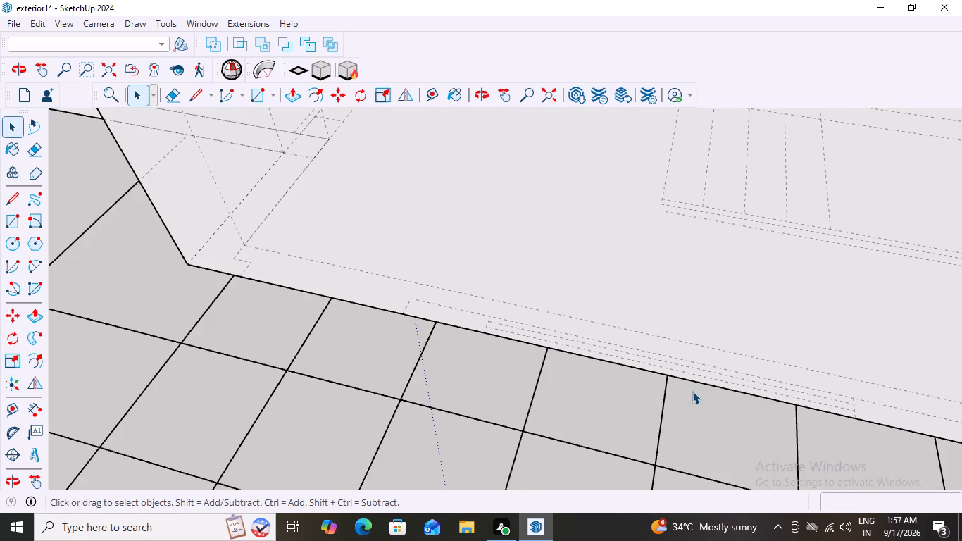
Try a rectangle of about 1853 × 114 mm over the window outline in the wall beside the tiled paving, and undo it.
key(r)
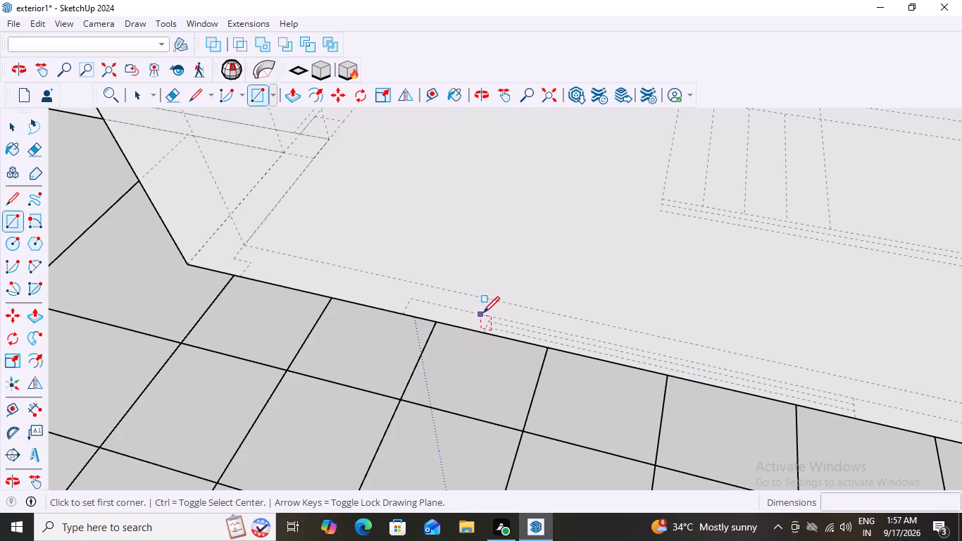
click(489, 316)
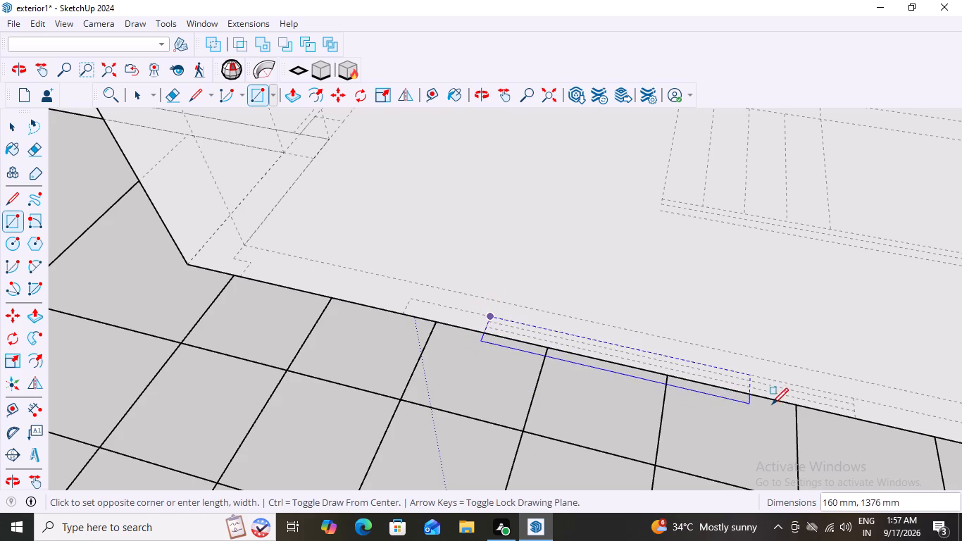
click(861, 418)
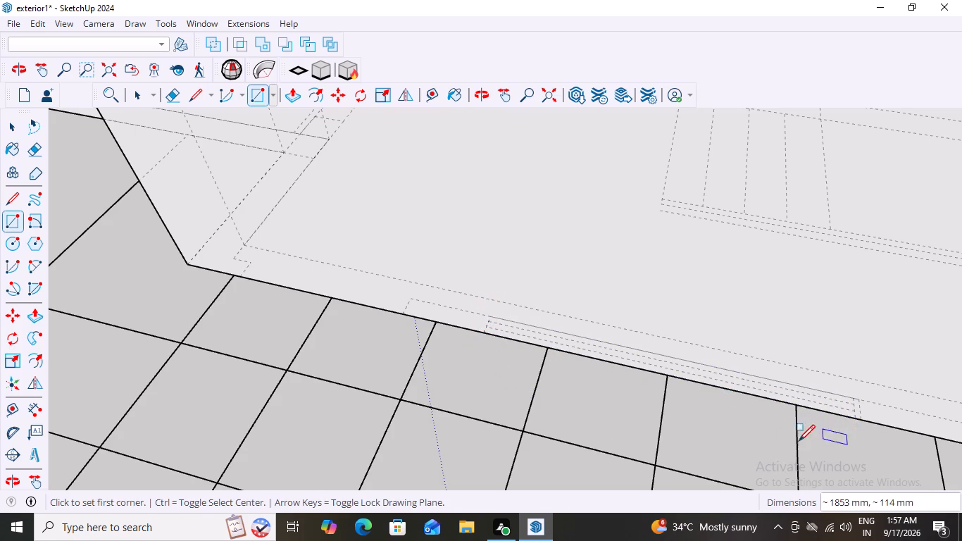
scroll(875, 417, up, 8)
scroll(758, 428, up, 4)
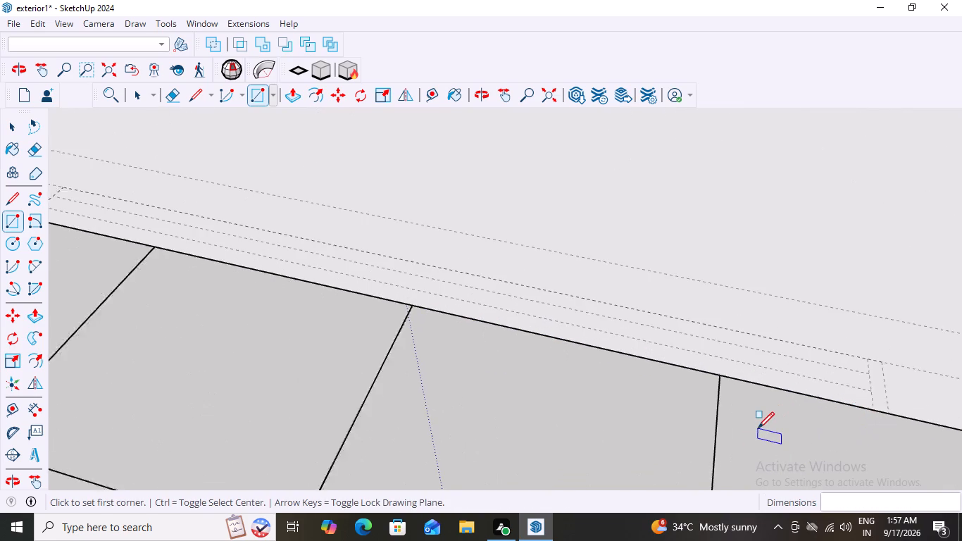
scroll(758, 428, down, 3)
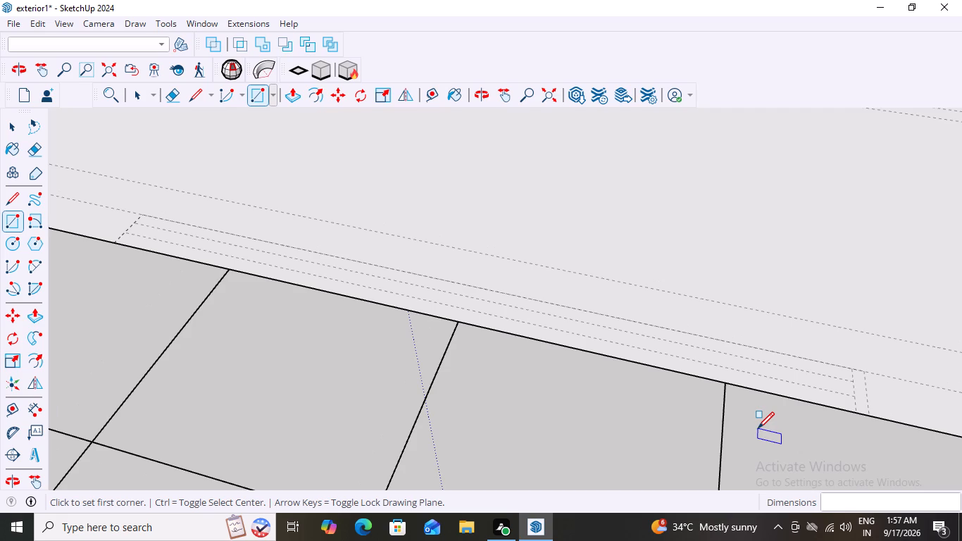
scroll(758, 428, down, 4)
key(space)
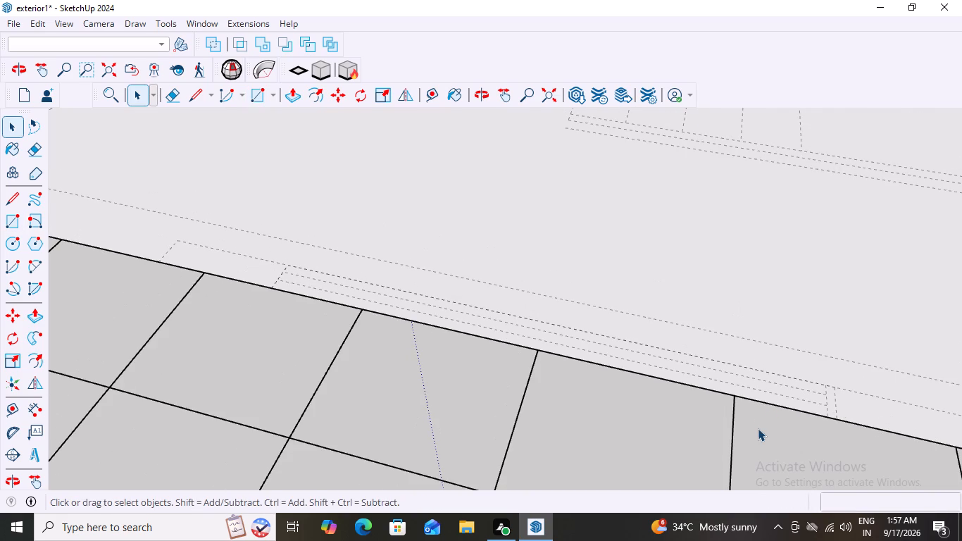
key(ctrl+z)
Draw a rectangle of about 1828 × 114 mm over the window outline at the base of the wall beside the tiled paving.
key(r)
click(285, 266)
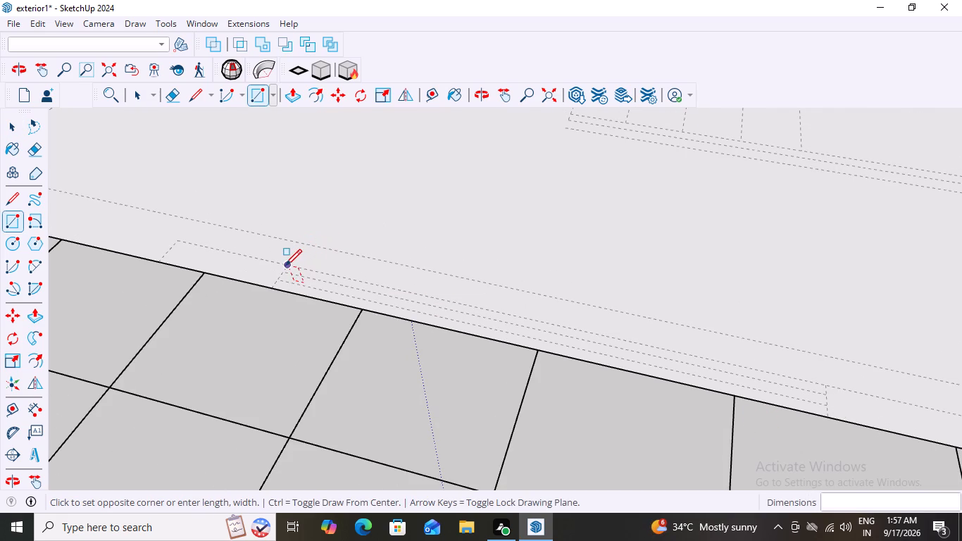
click(827, 415)
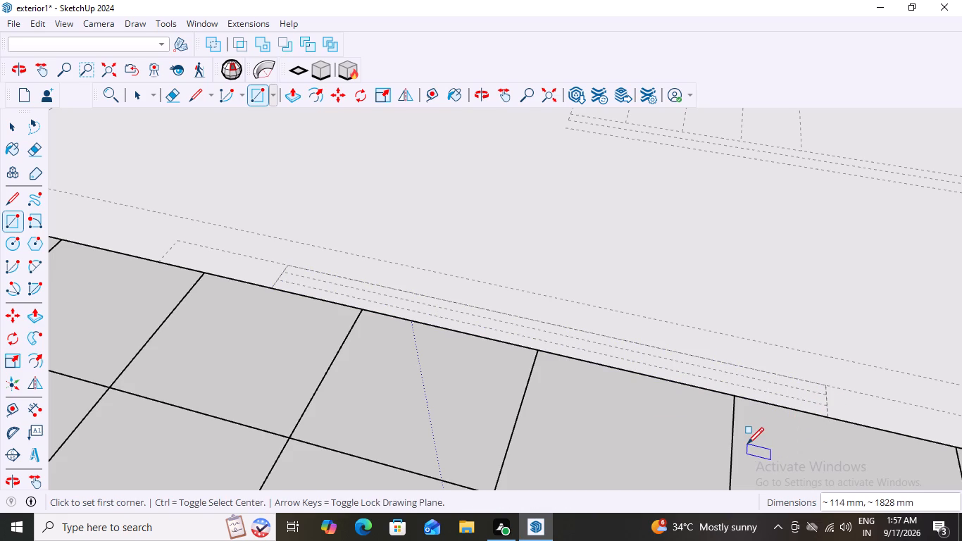
key(space)
Extrude the window rectangle at the base of the wall beside the tiled paving upward by 600 mm.
key(p)
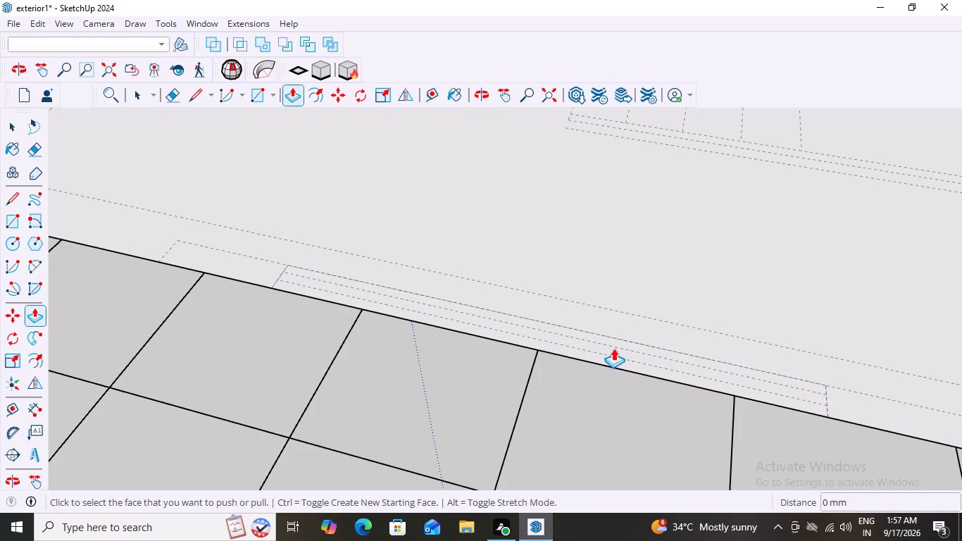
click(613, 348)
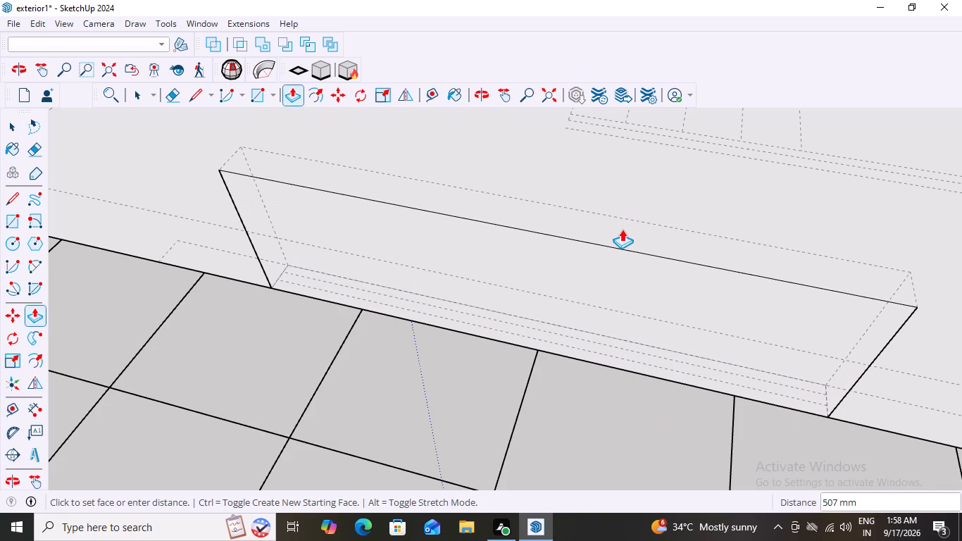
key(6)
text(00)
key(Return)
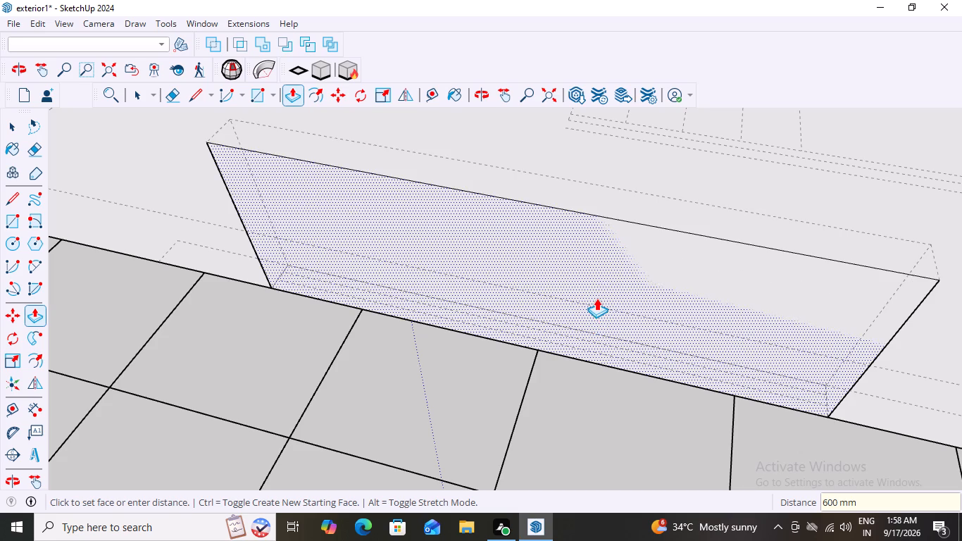
Pull the outer face of the new window block out over the tiled paving by 200 mm.
click(596, 298)
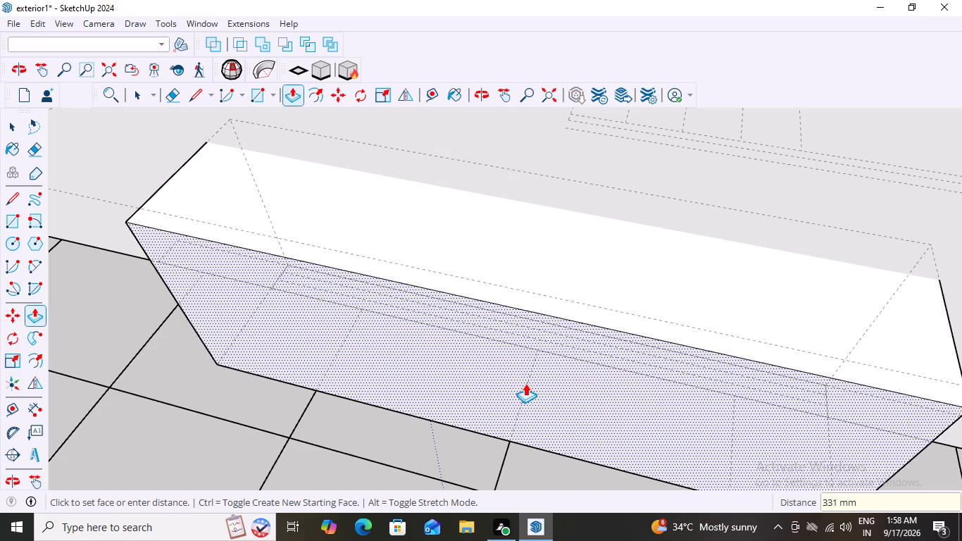
text(200)
key(Return)
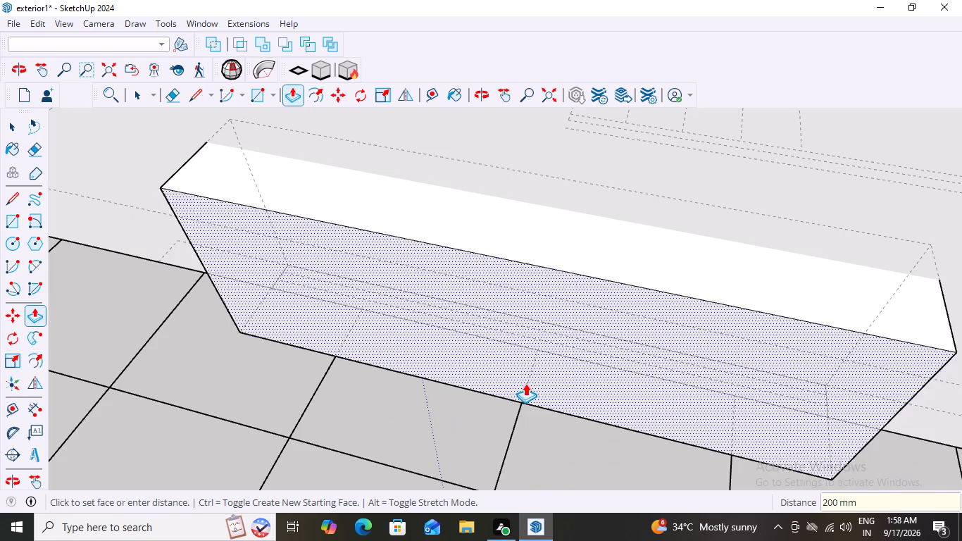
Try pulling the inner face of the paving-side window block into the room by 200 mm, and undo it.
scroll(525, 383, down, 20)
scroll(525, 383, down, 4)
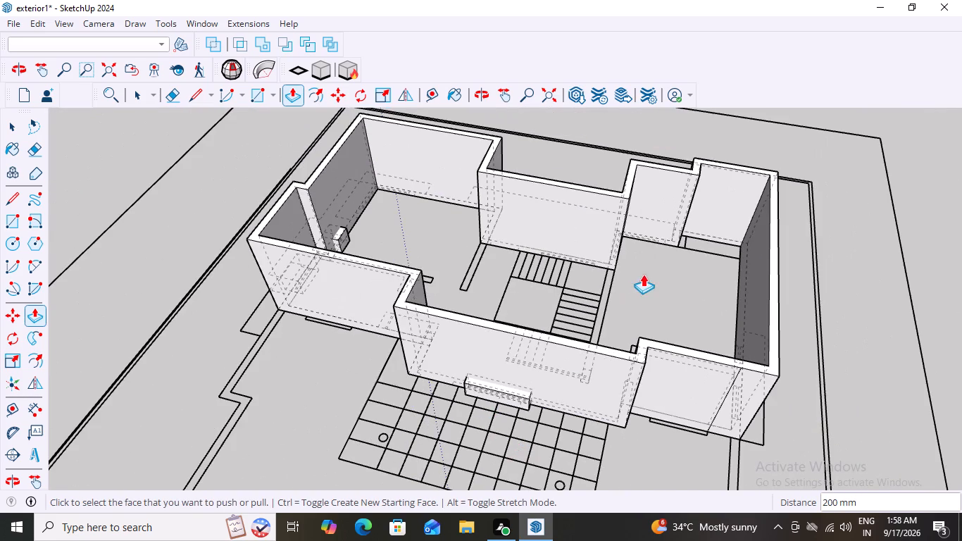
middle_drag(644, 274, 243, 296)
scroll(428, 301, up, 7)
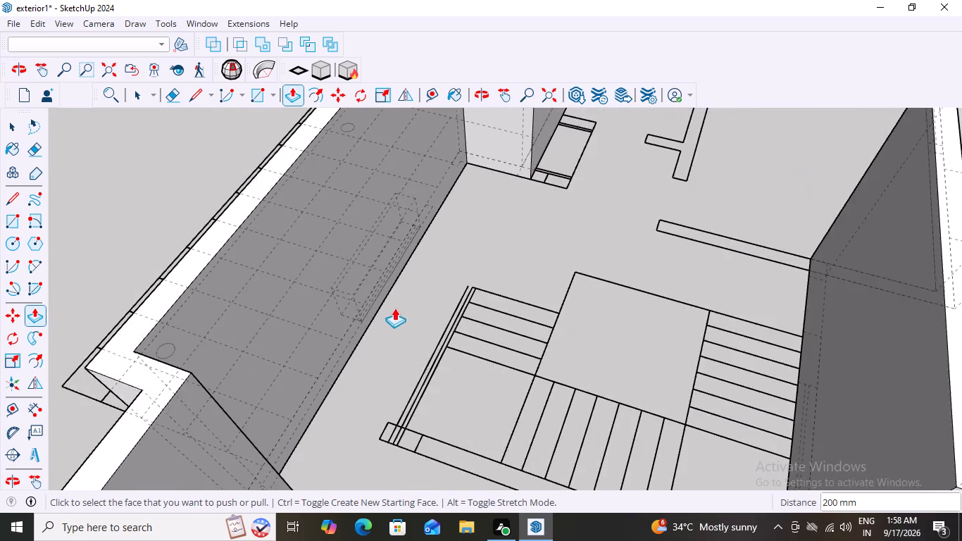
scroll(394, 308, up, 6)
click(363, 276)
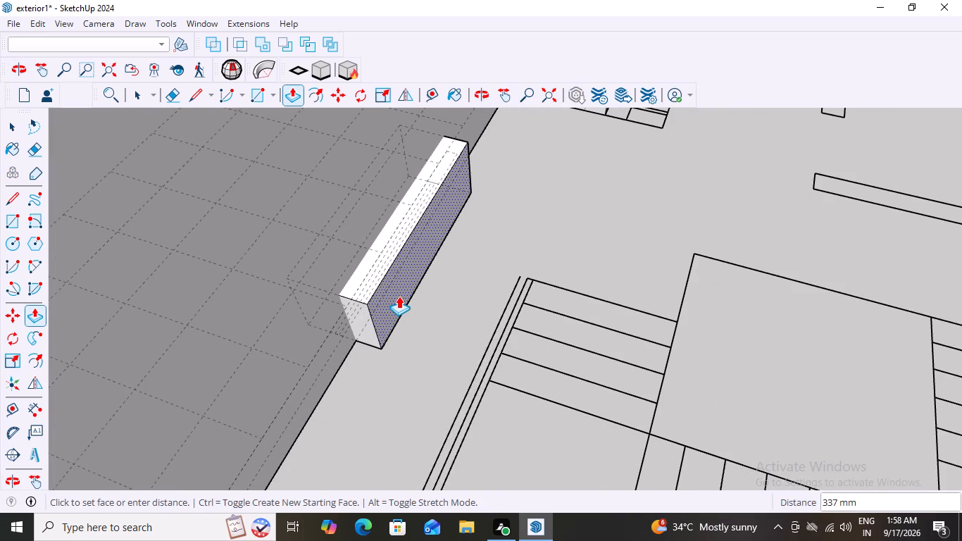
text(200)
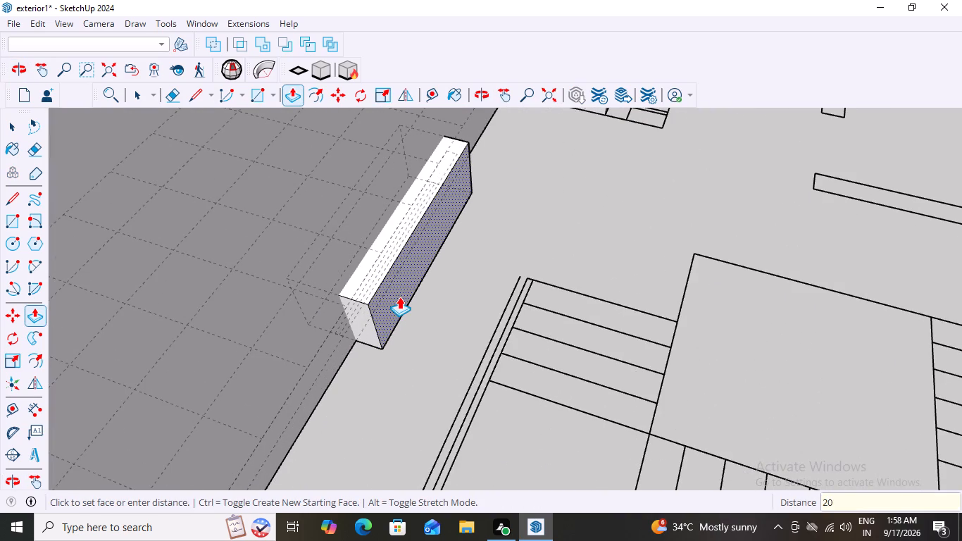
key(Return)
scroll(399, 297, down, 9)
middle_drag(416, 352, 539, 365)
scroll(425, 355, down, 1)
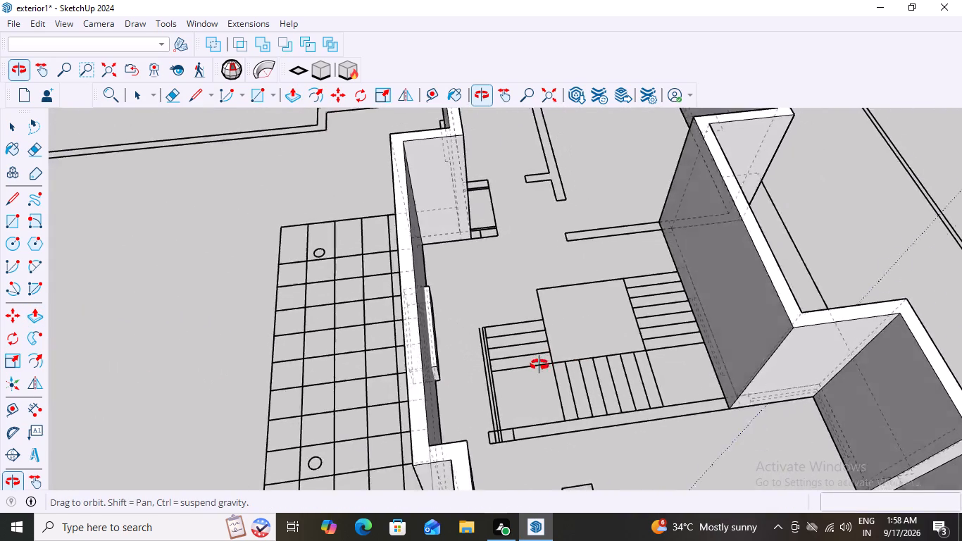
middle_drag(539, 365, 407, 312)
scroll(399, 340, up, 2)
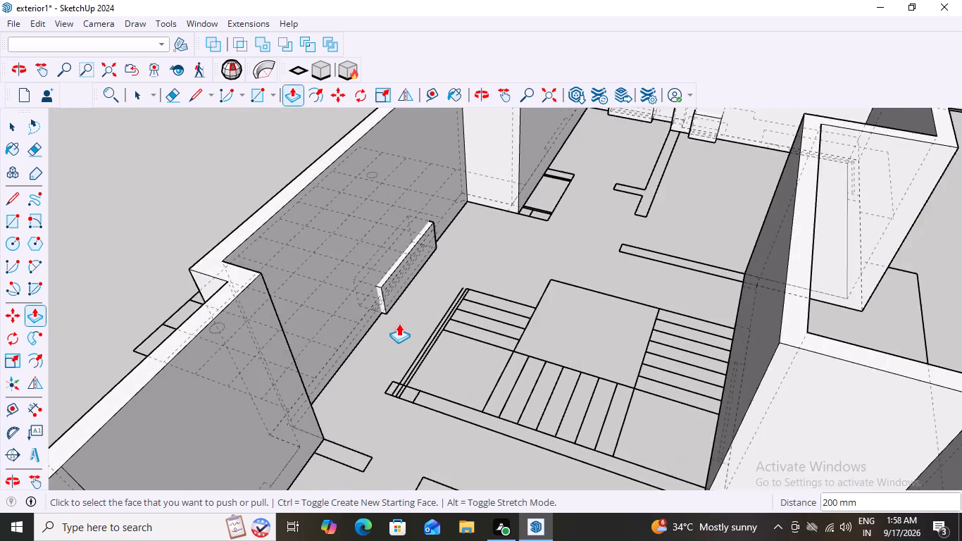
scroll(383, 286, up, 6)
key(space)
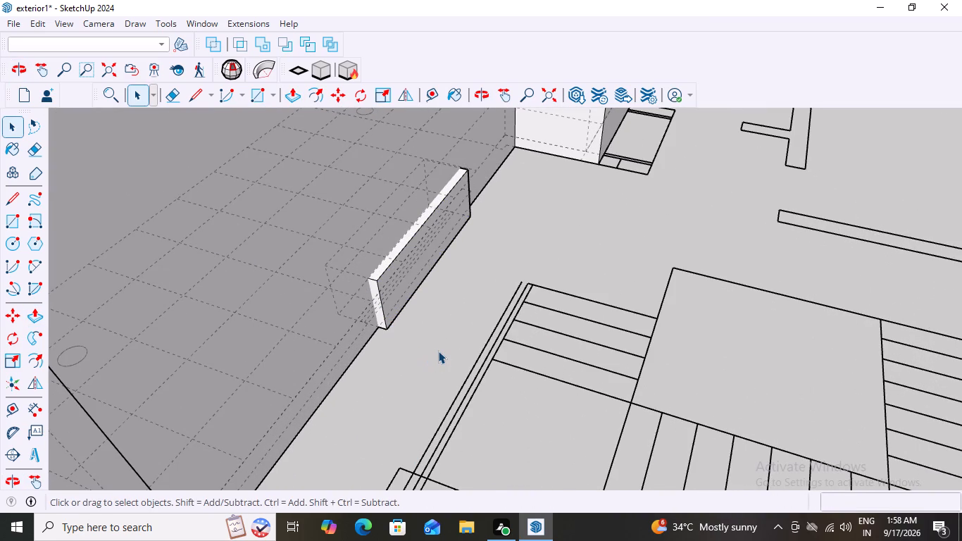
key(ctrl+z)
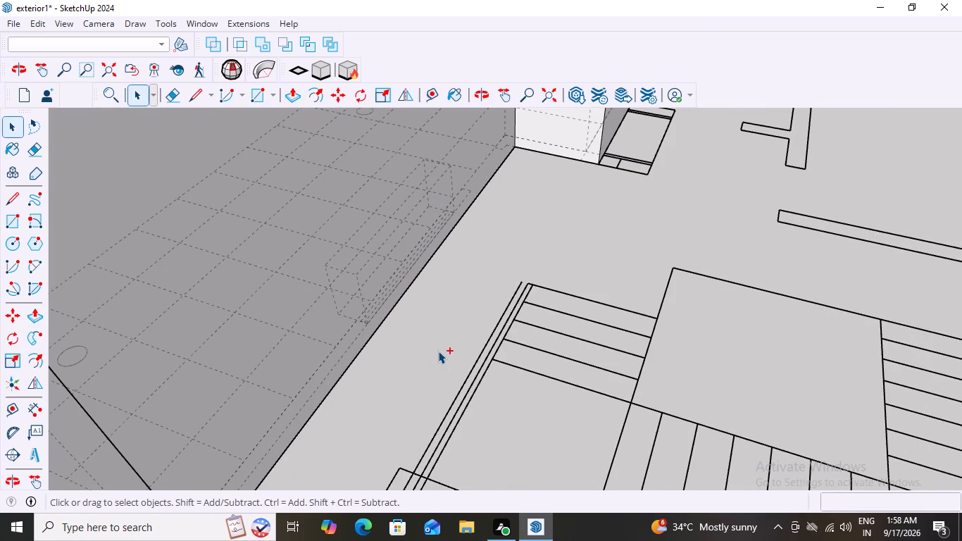
Pull the inner face of the paving-side window block into the room by about 427 mm.
scroll(369, 294, up, 3)
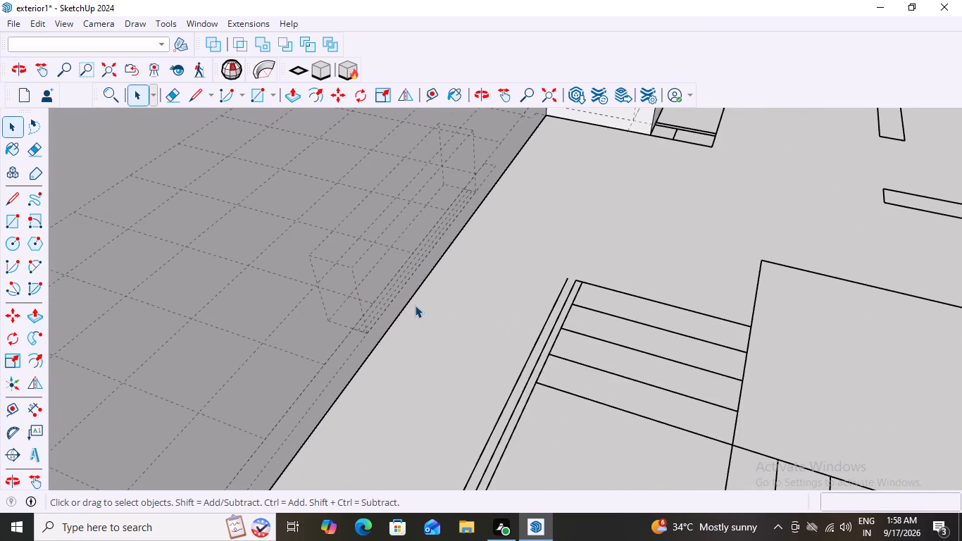
scroll(423, 305, down, 2)
click(389, 282)
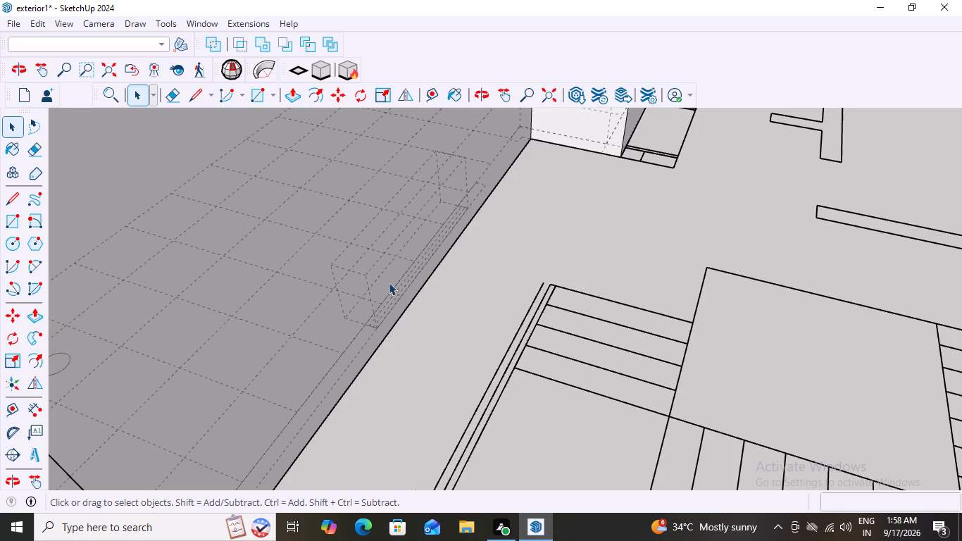
key(p)
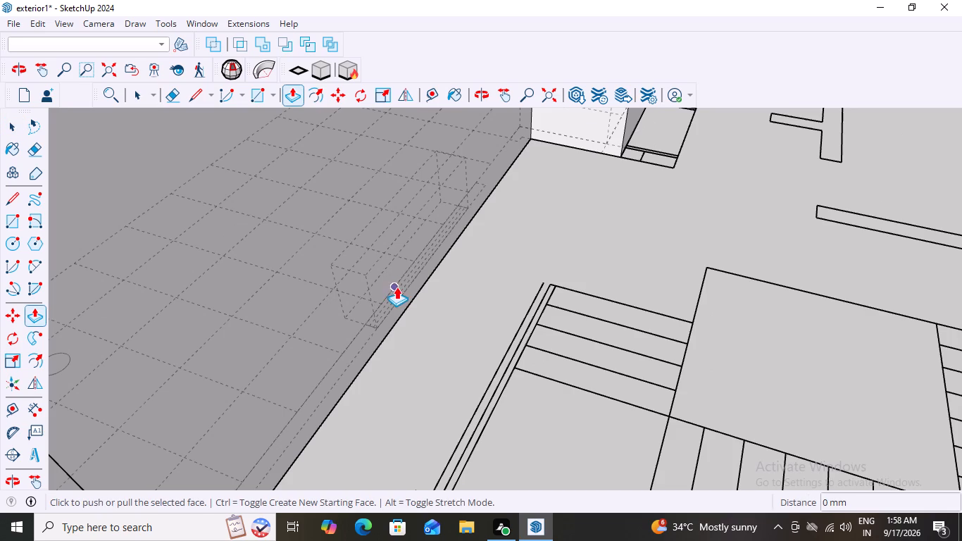
click(392, 282)
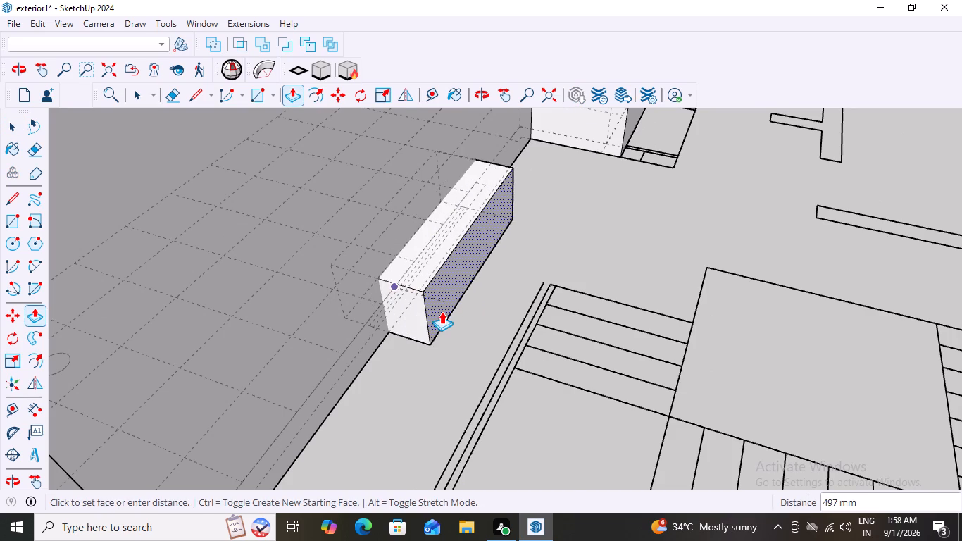
scroll(442, 311, down, 7)
middle_drag(442, 311, 548, 335)
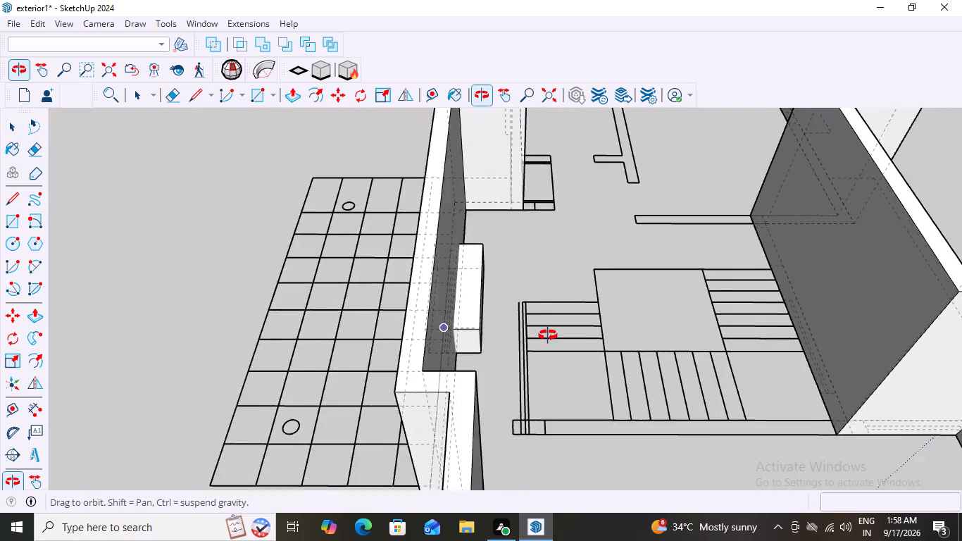
middle_drag(548, 335, 492, 311)
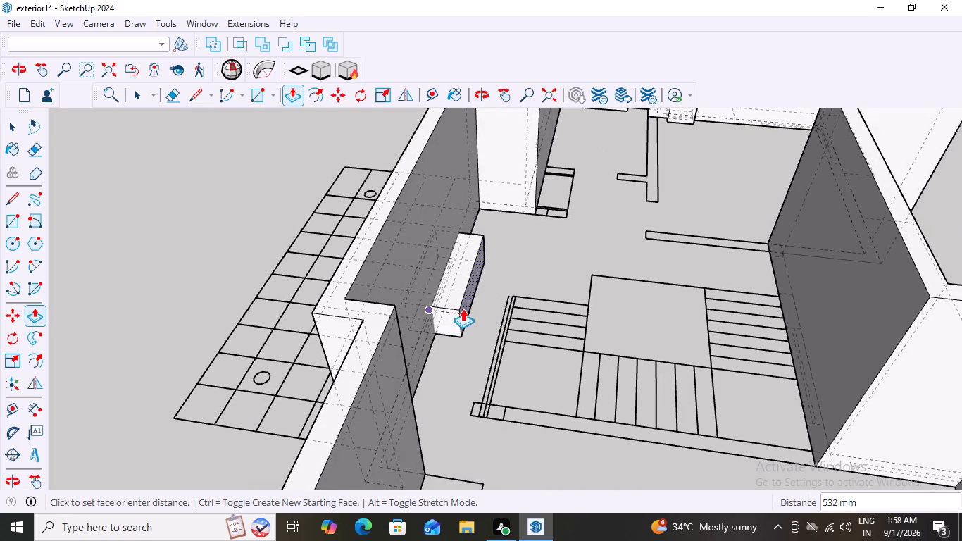
scroll(466, 309, down, 6)
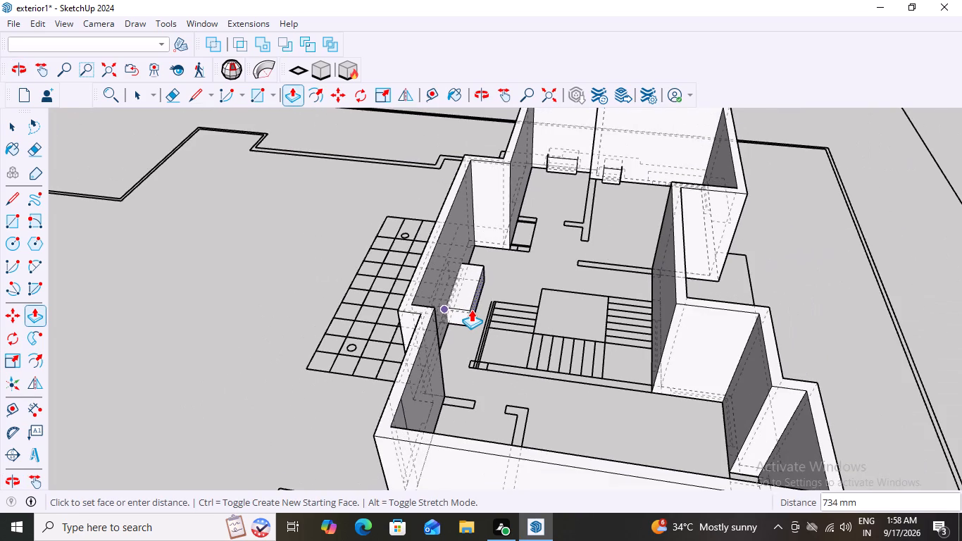
middle_drag(471, 309, 556, 325)
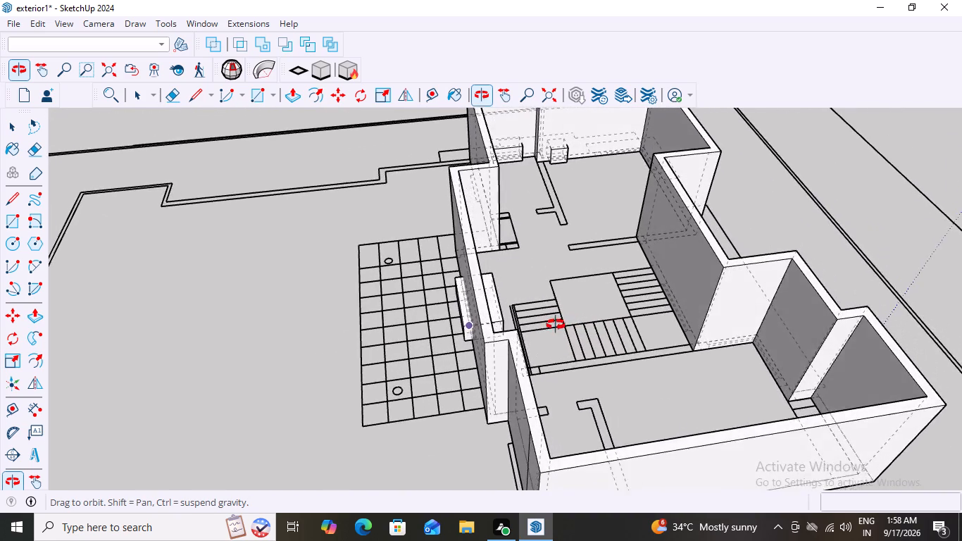
middle_drag(556, 325, 521, 344)
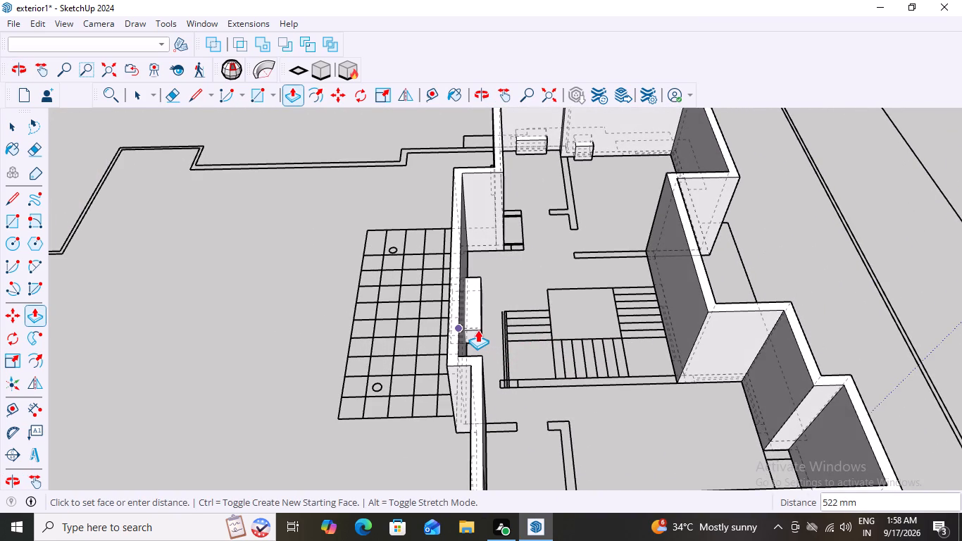
scroll(477, 330, down, 1)
middle_drag(477, 330, 494, 338)
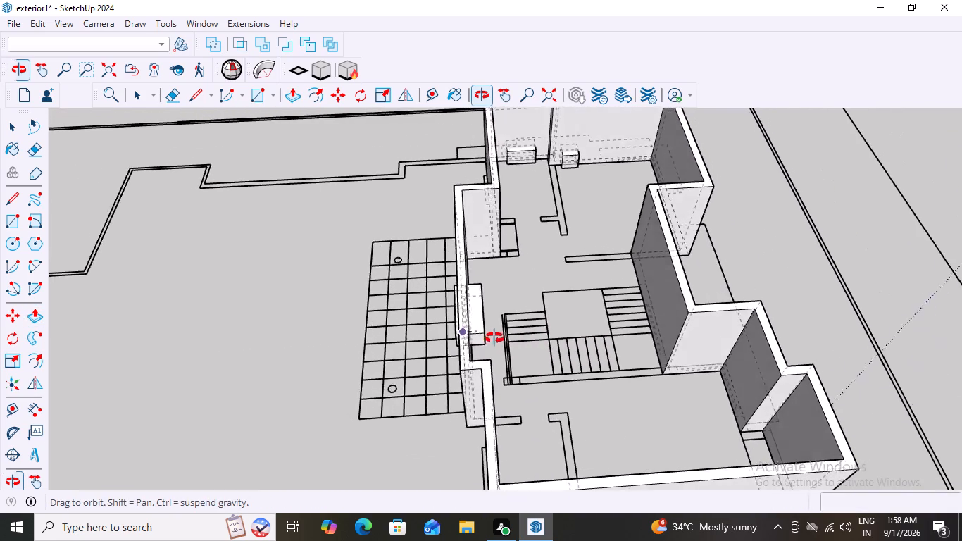
middle_drag(494, 338, 520, 345)
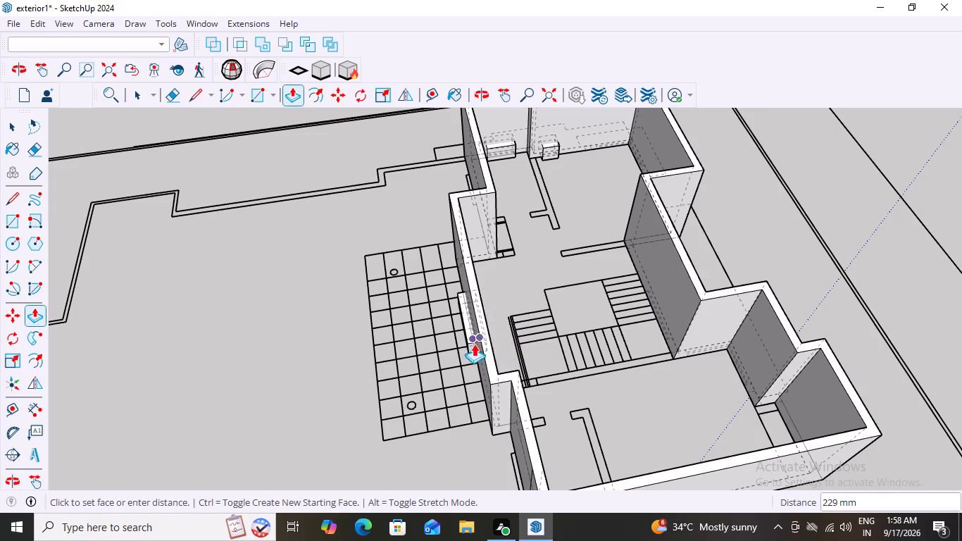
middle_drag(473, 344, 418, 342)
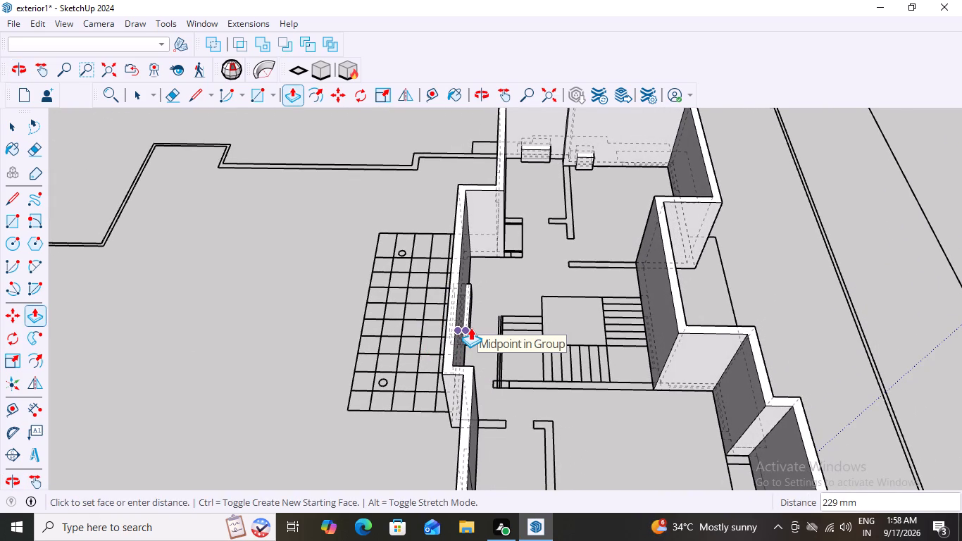
click(473, 328)
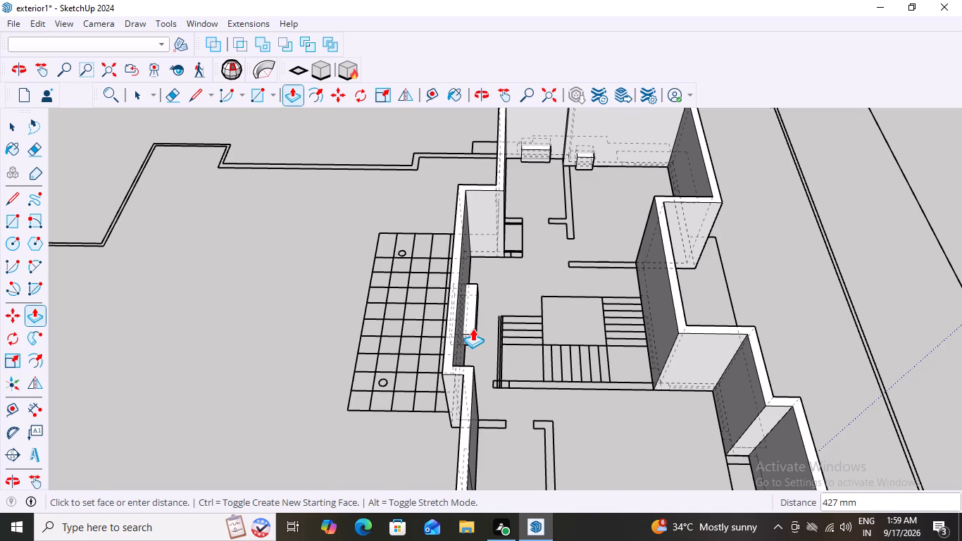
key(space)
Group all the geometry of the wider window block at the end wall away from the paving.
middle_drag(516, 329, 549, 349)
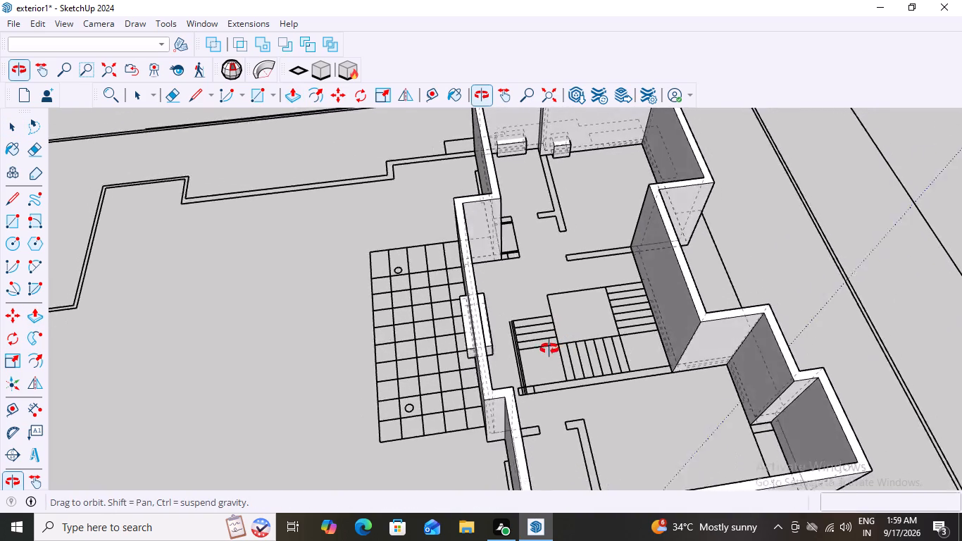
middle_drag(549, 349, 782, 324)
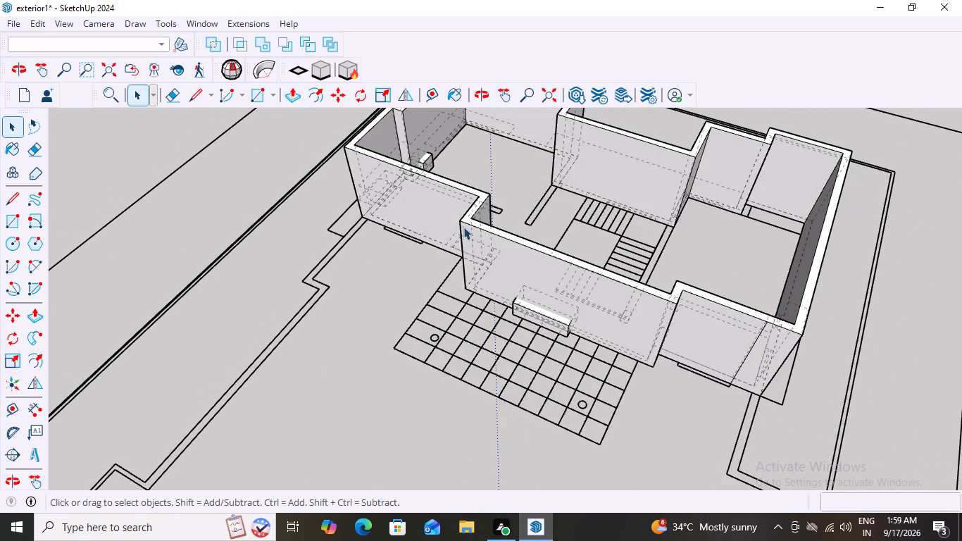
middle_drag(685, 394, 912, 440)
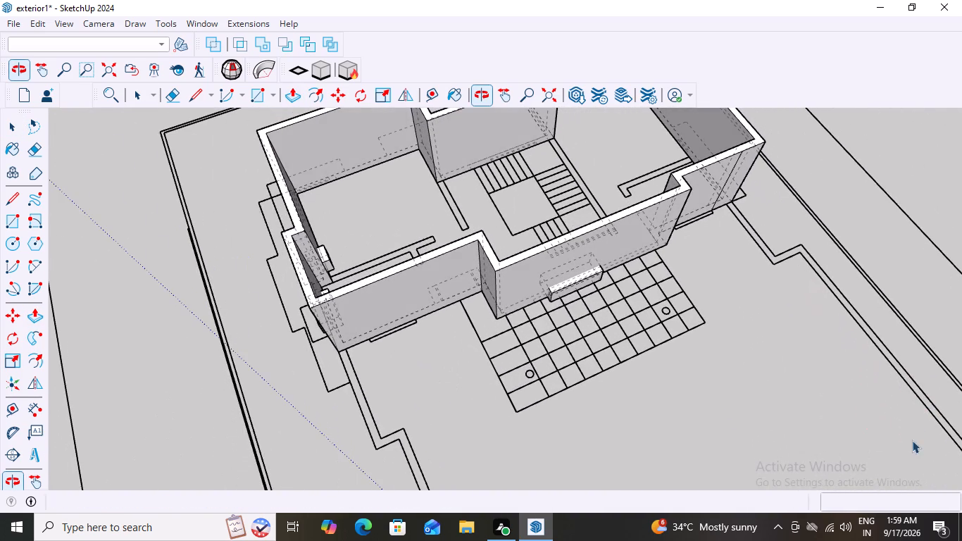
scroll(349, 300, down, 2)
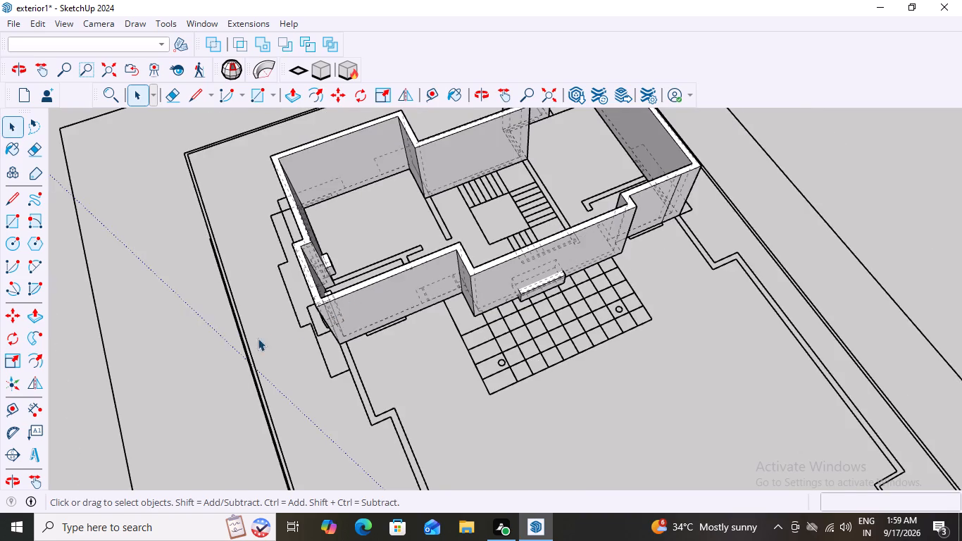
middle_drag(258, 338, 456, 188)
middle_drag(287, 394, 411, 394)
scroll(415, 439, up, 3)
triple_click(439, 394)
double_click(439, 394)
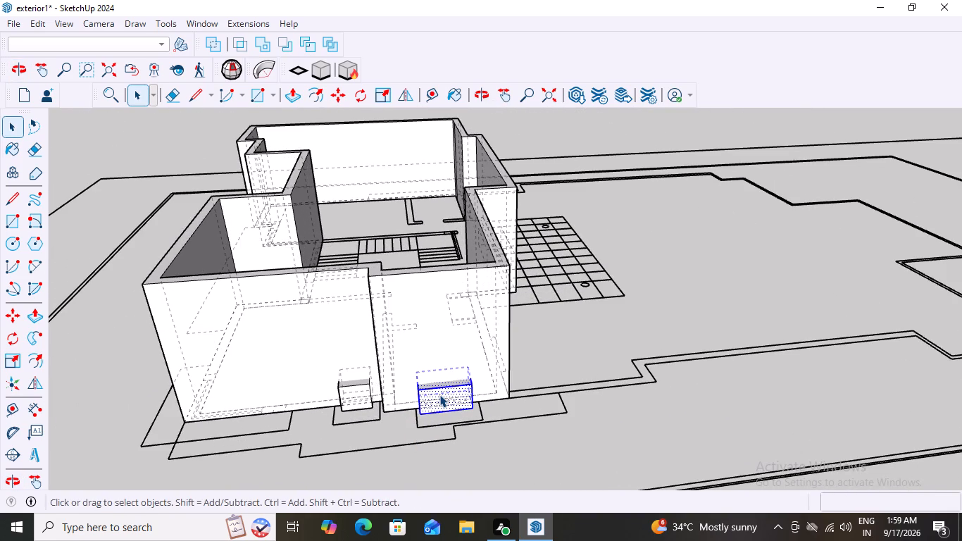
right_click(439, 394)
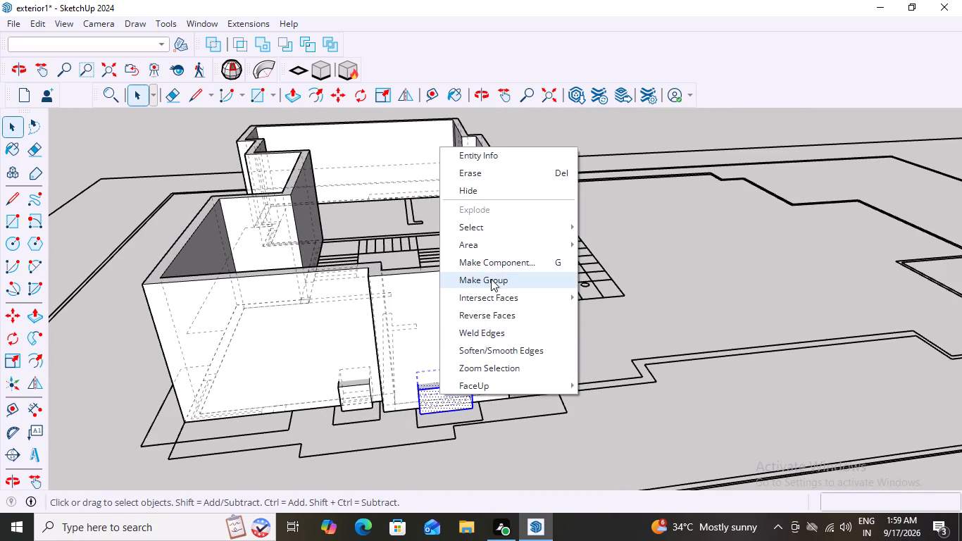
click(489, 278)
Group all the geometry of the small window block beside the wider one at the end wall.
click(359, 396)
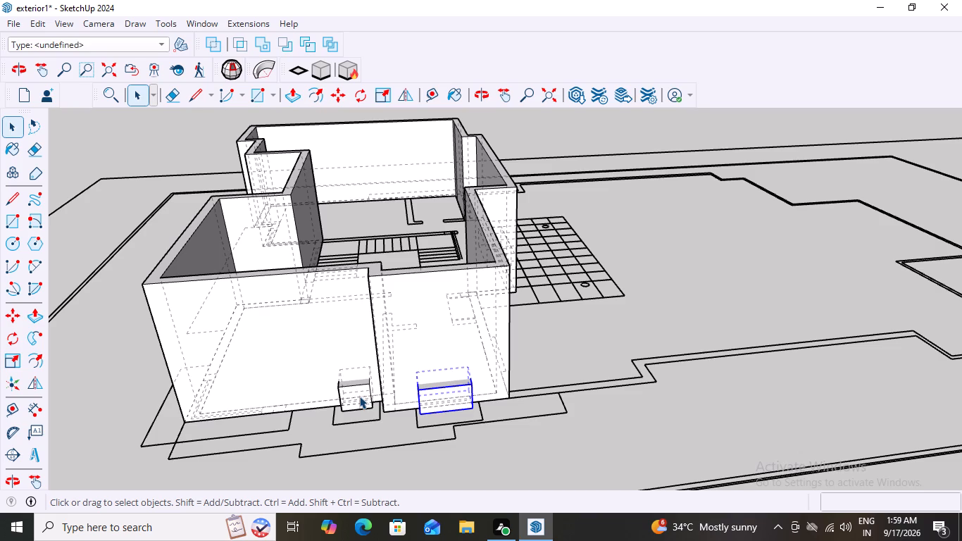
triple_click(359, 396)
right_click(359, 396)
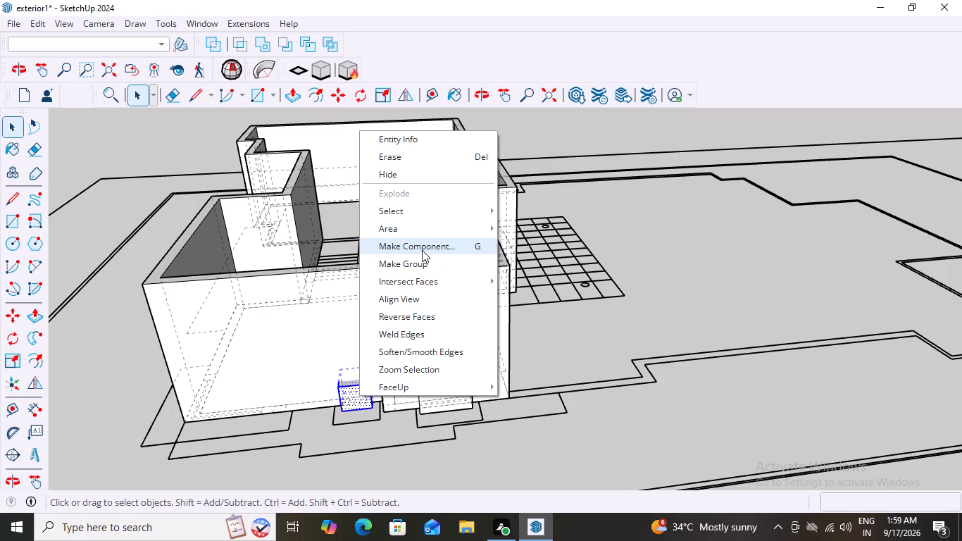
click(425, 266)
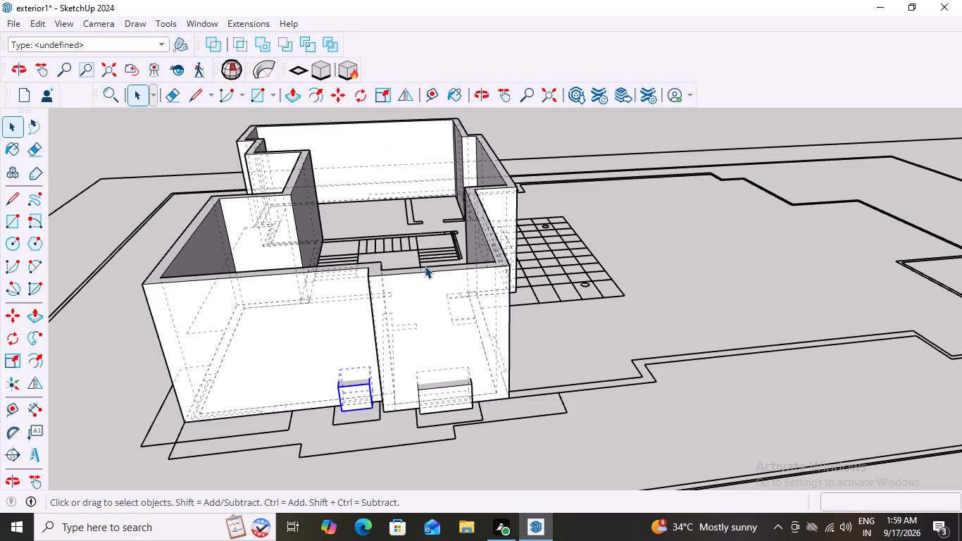
Move the small window block at the end wall straight up by 3'.
middle_drag(318, 433, 282, 423)
middle_drag(332, 423, 346, 430)
scroll(343, 430, up, 1)
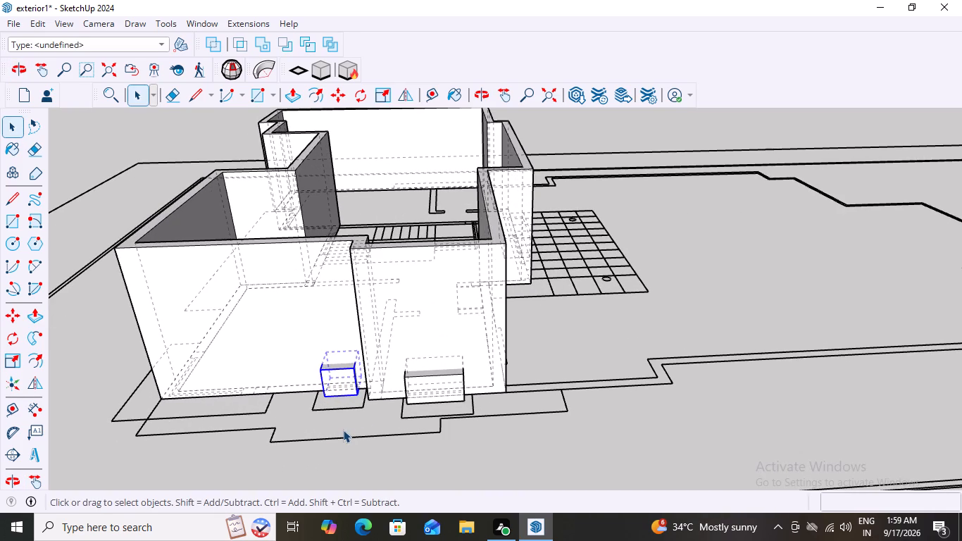
key(m)
click(356, 394)
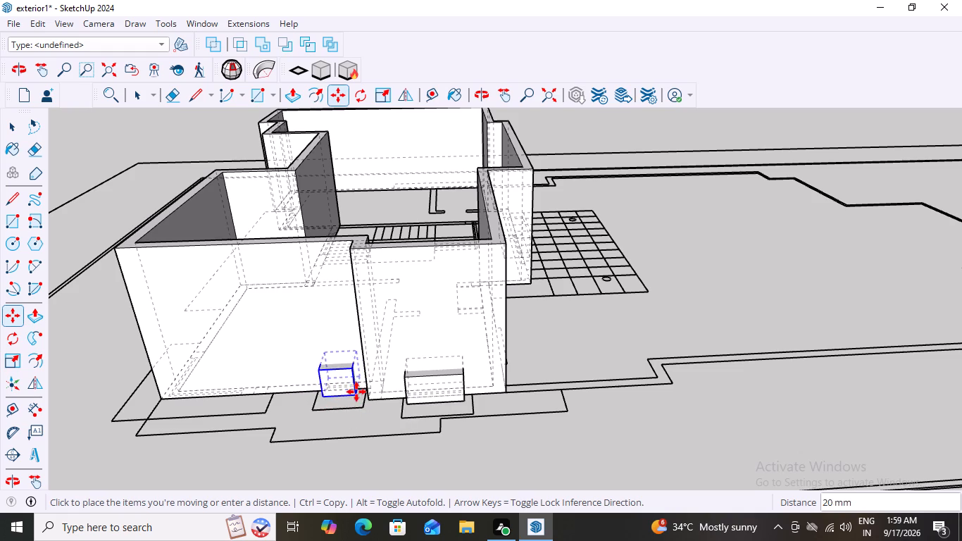
scroll(358, 412, up, 13)
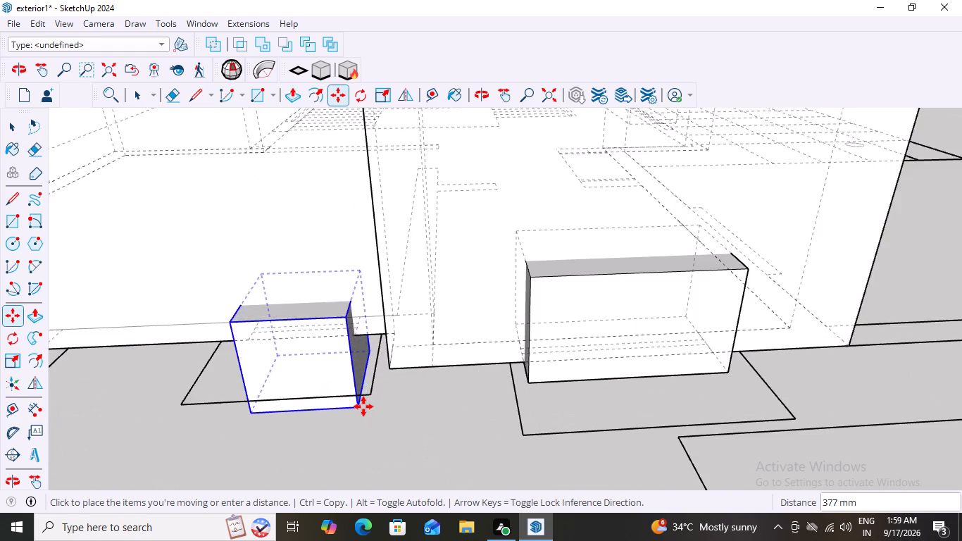
scroll(363, 406, up, 4)
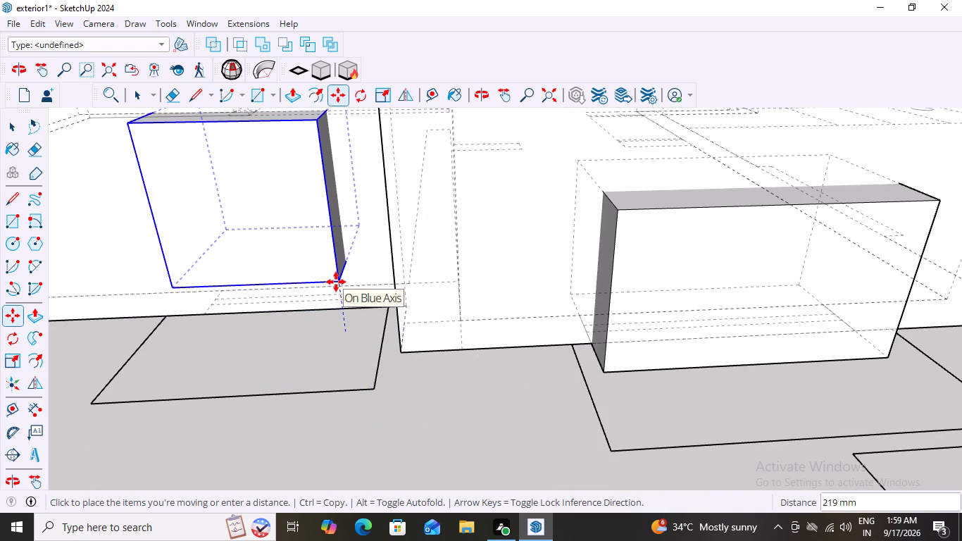
text(3')
key(Return)
Move the wider window block at the end wall straight up by 3', keeping it locked to the vertical axis.
scroll(346, 405, down, 3)
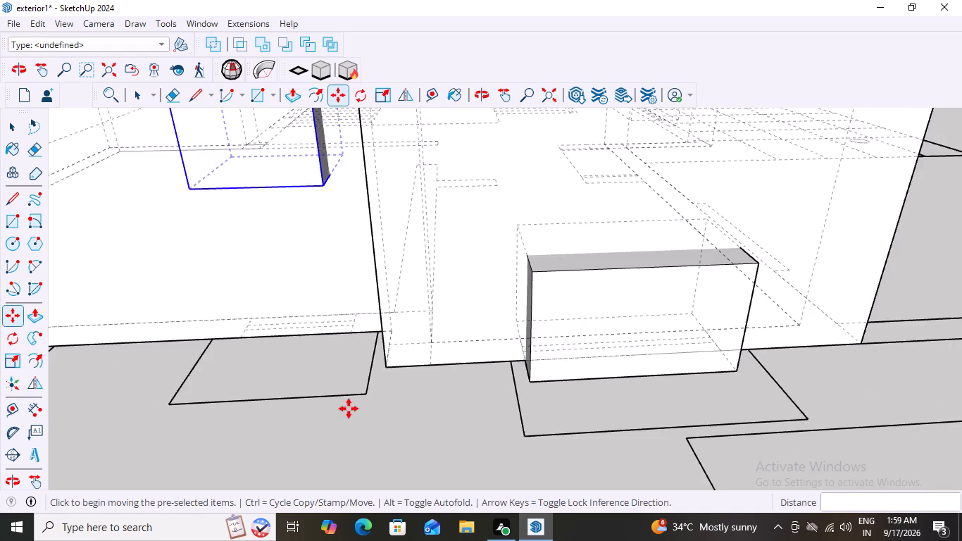
scroll(349, 409, down, 12)
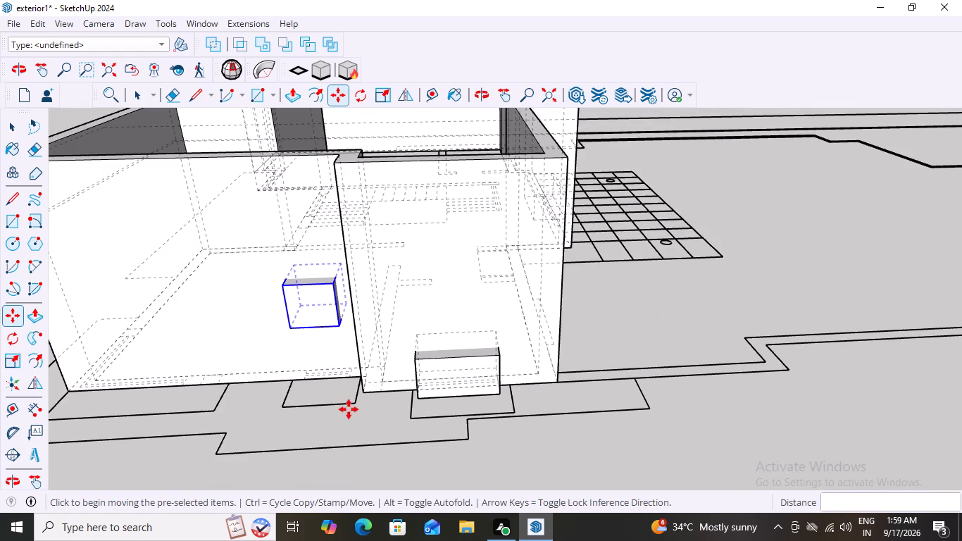
scroll(349, 409, down, 4)
scroll(445, 427, up, 1)
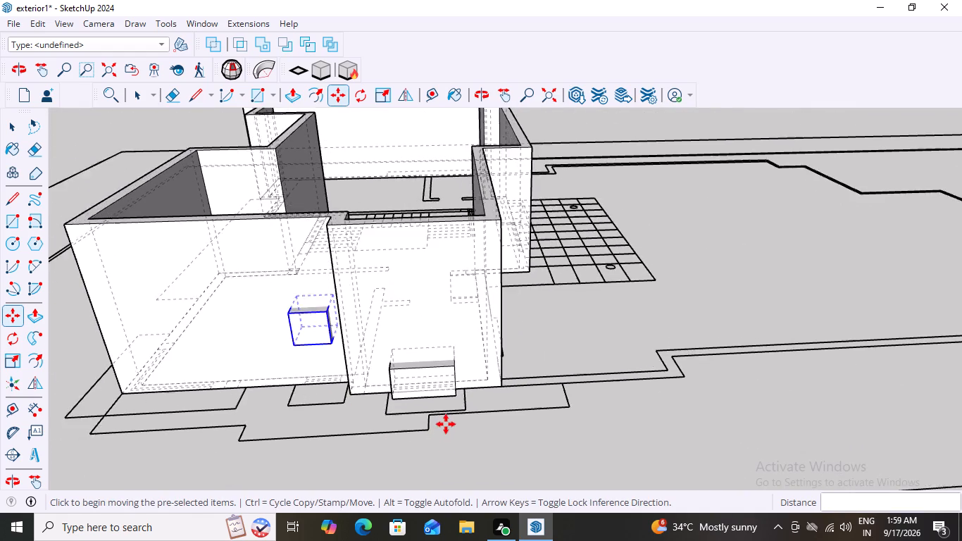
scroll(446, 424, up, 5)
key(space)
double_click(432, 368)
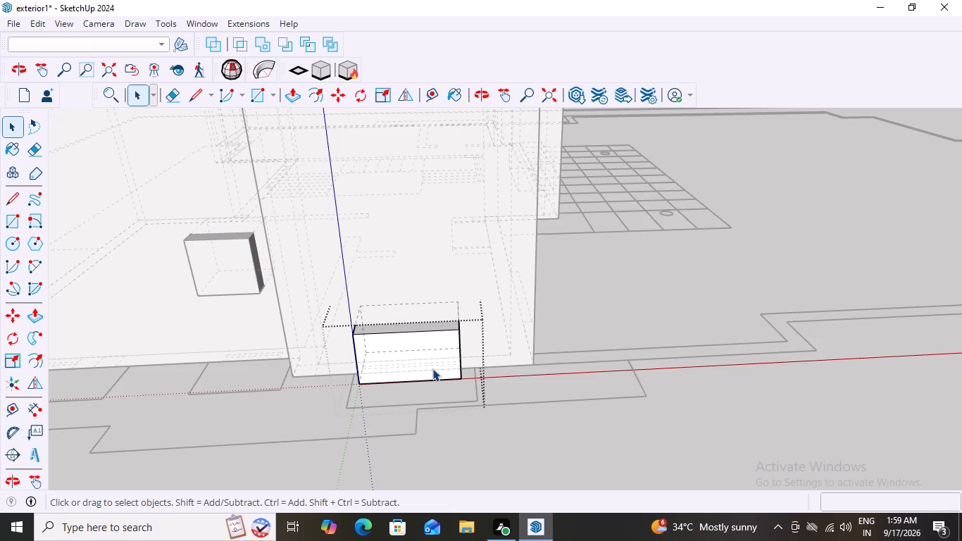
click(432, 368)
click(583, 391)
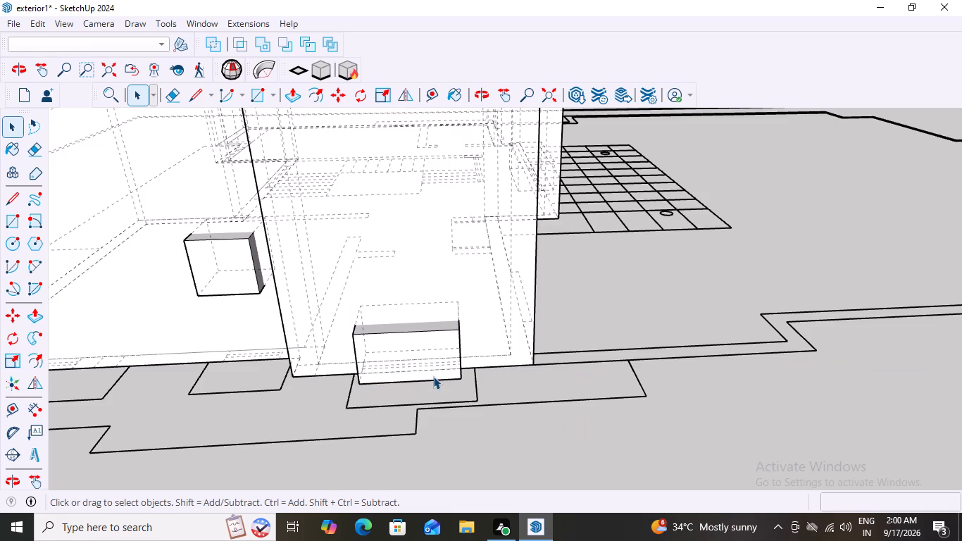
click(433, 376)
key(m)
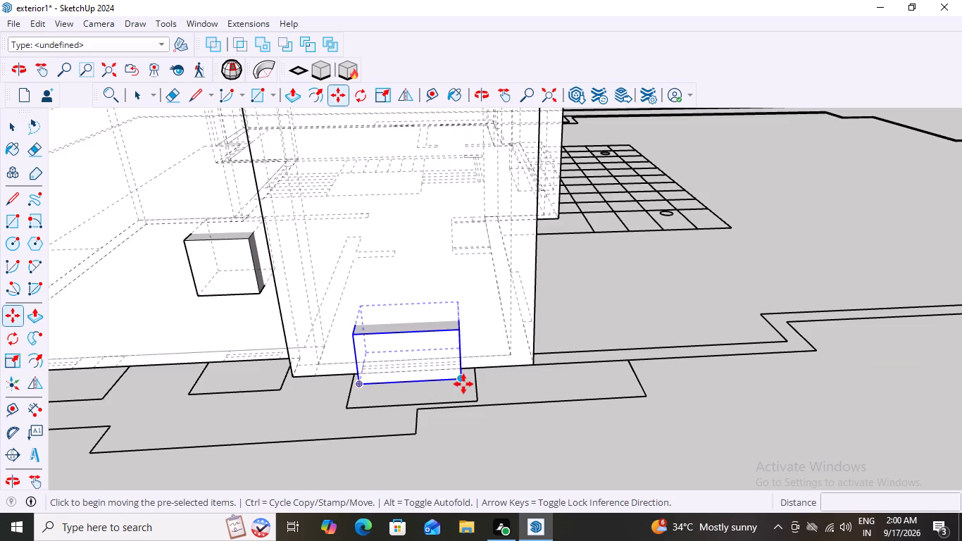
click(463, 380)
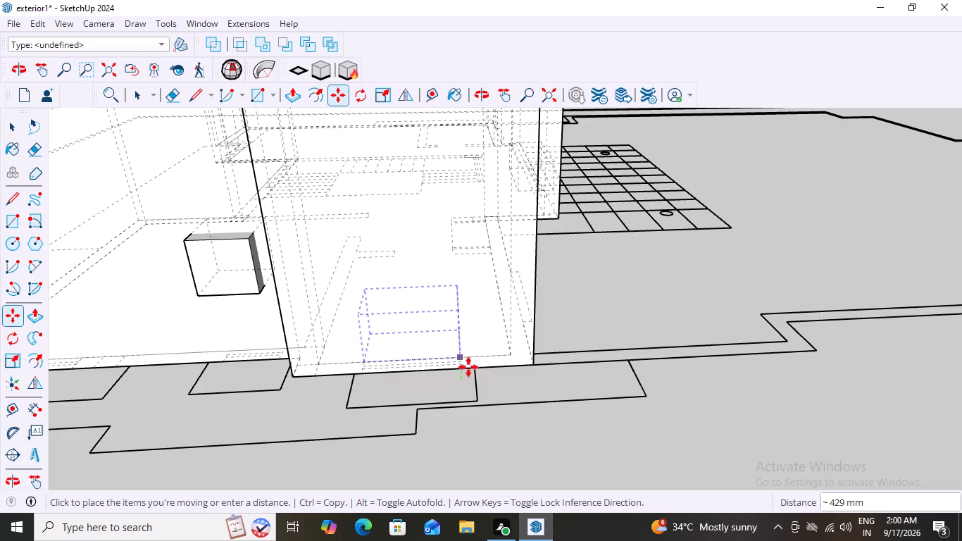
scroll(466, 390, up, 5)
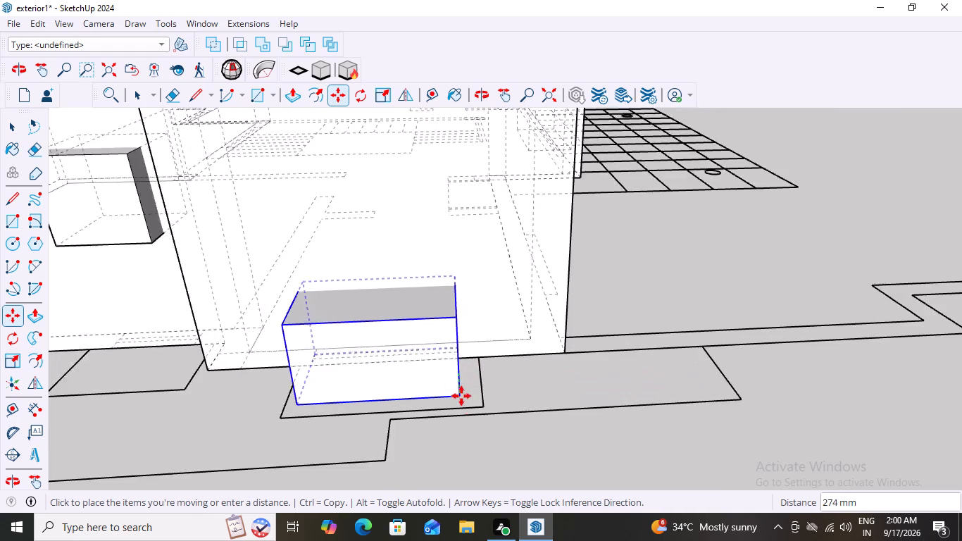
scroll(461, 396, up, 11)
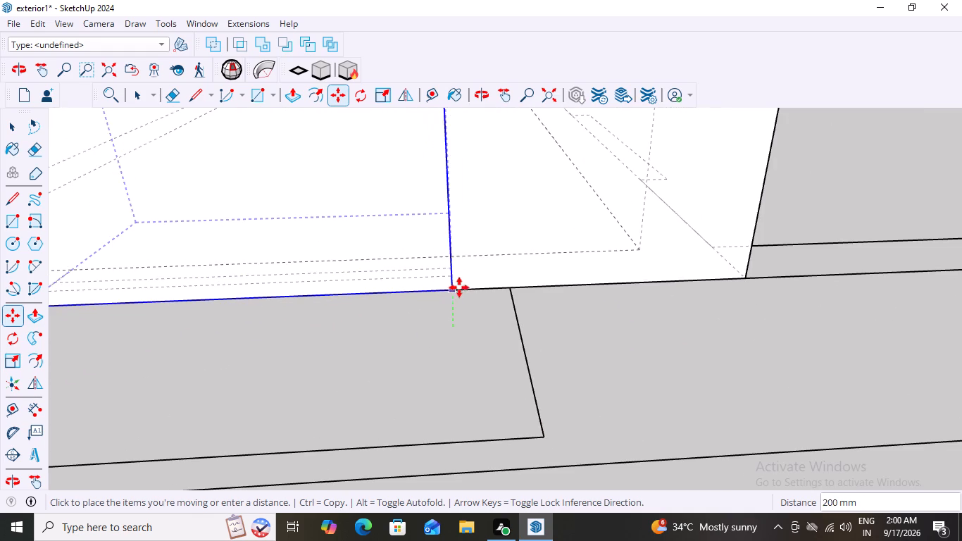
scroll(451, 287, down, 2)
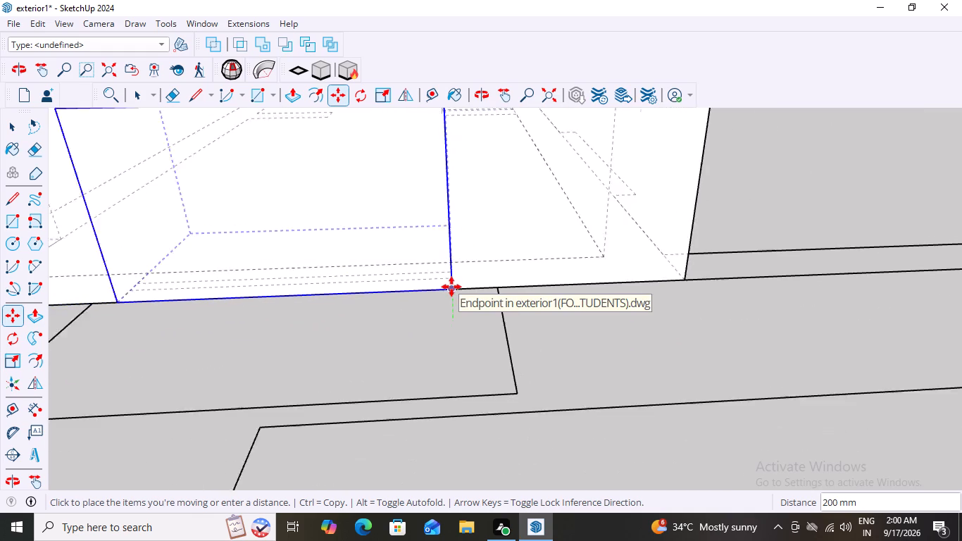
scroll(451, 287, down, 9)
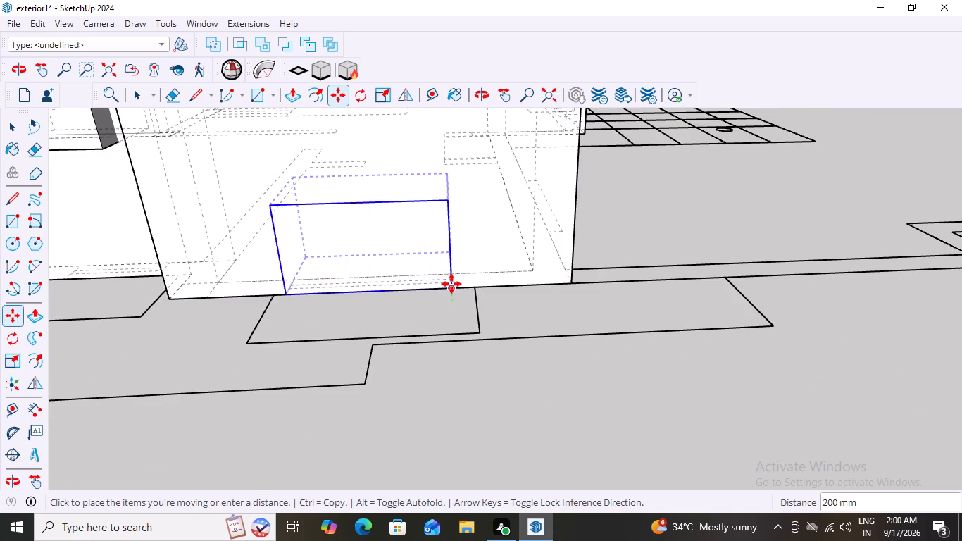
scroll(451, 284, up, 10)
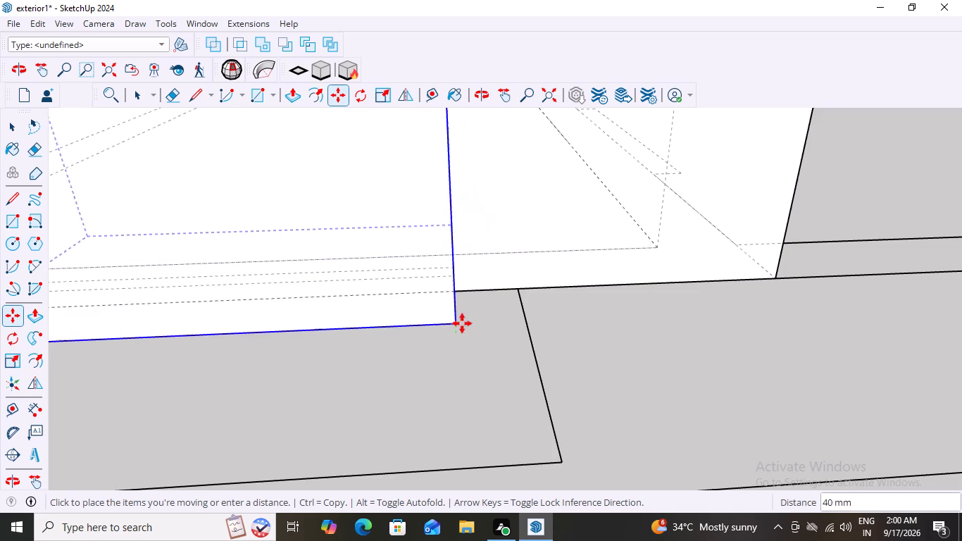
scroll(481, 293, down, 11)
key(Down)
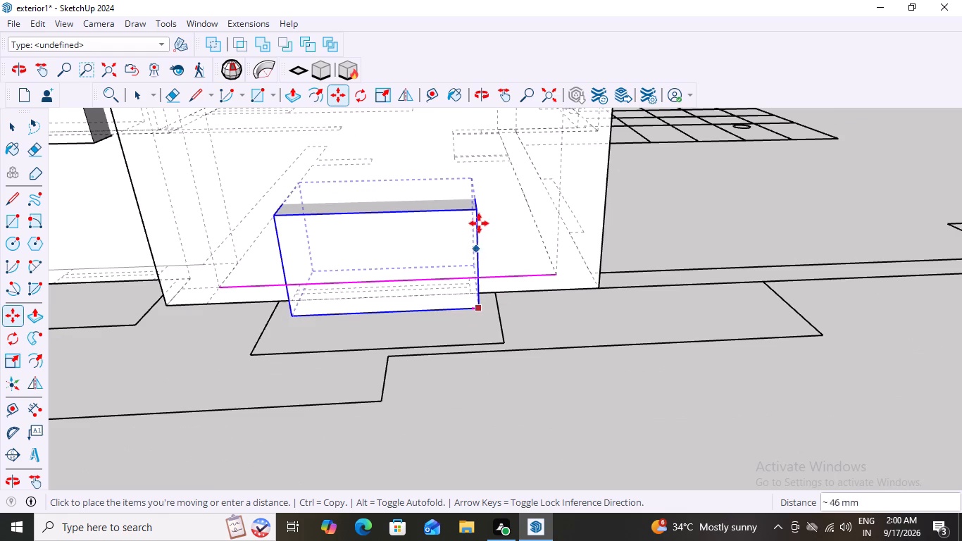
key(Up)
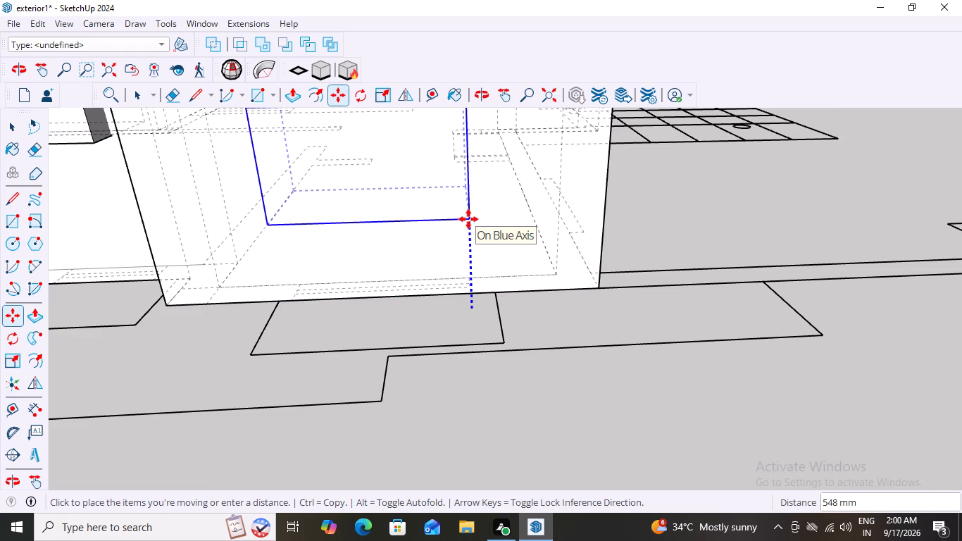
key(3)
key(apostrophe)
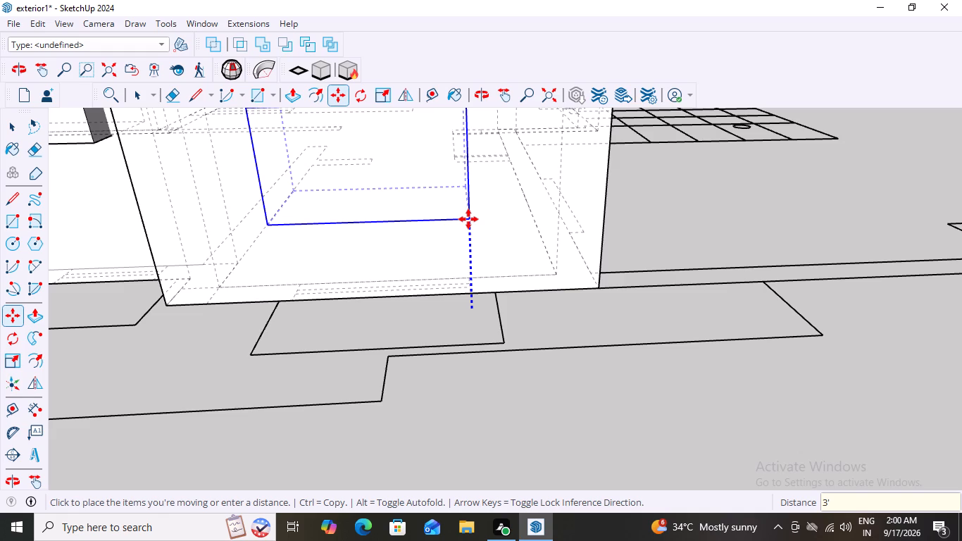
key(Return)
scroll(506, 335, down, 16)
key(space)
click(551, 375)
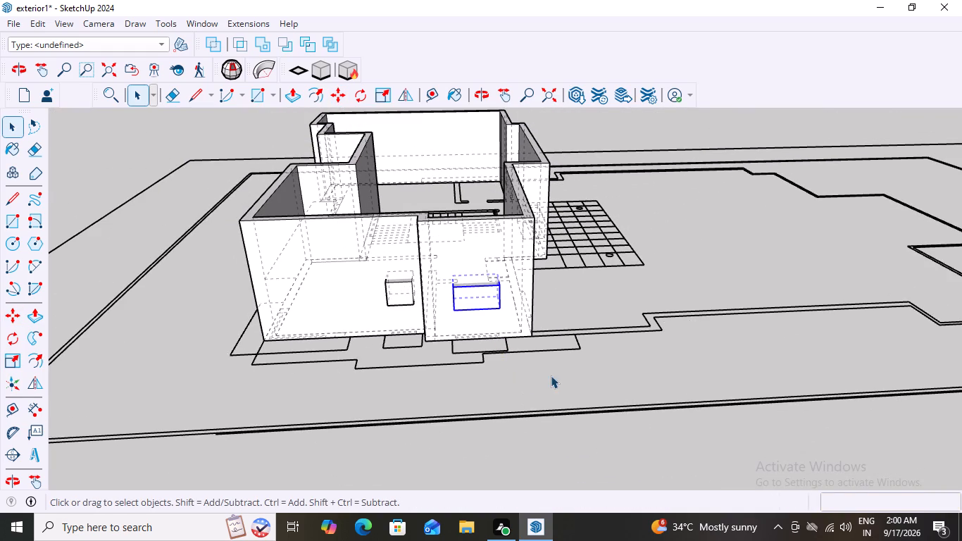
Subtract the raised small window block from the second-floor walls to cut its opening in the end wall.
middle_drag(570, 337, 498, 352)
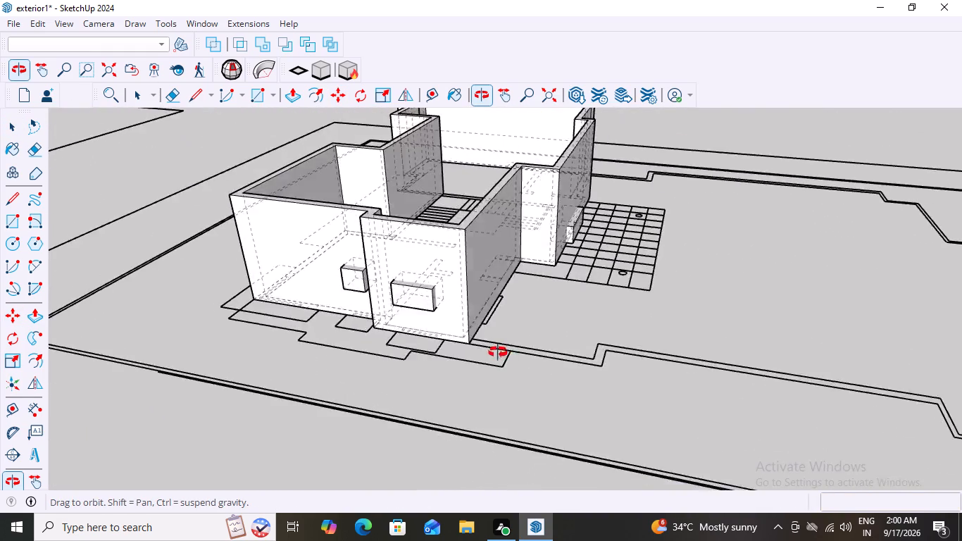
middle_drag(498, 352, 385, 330)
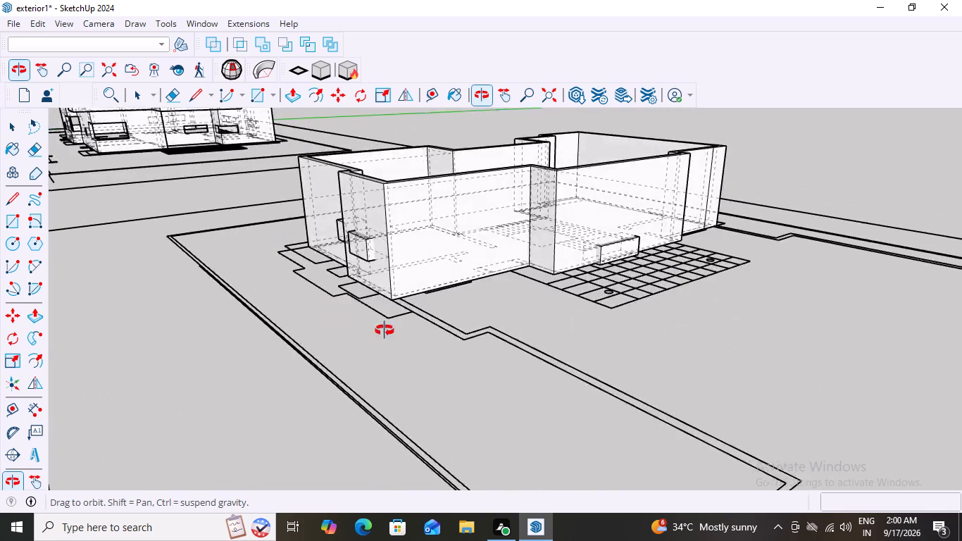
middle_drag(385, 330, 595, 324)
scroll(405, 263, up, 1)
click(409, 275)
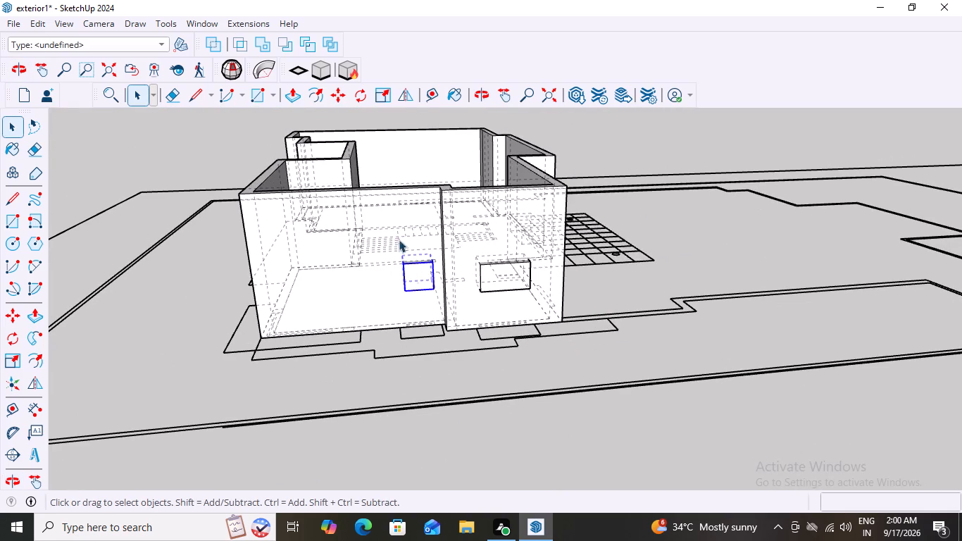
click(280, 44)
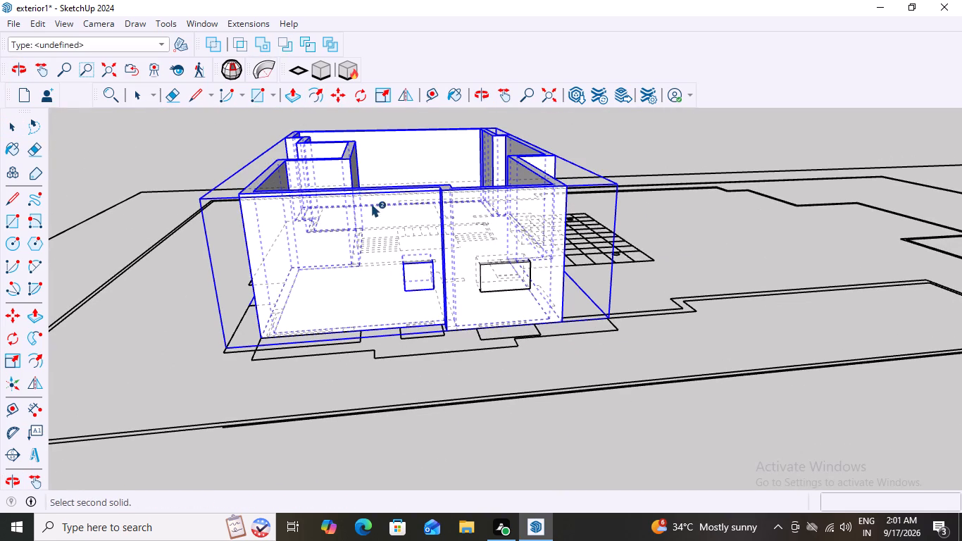
click(371, 204)
key(space)
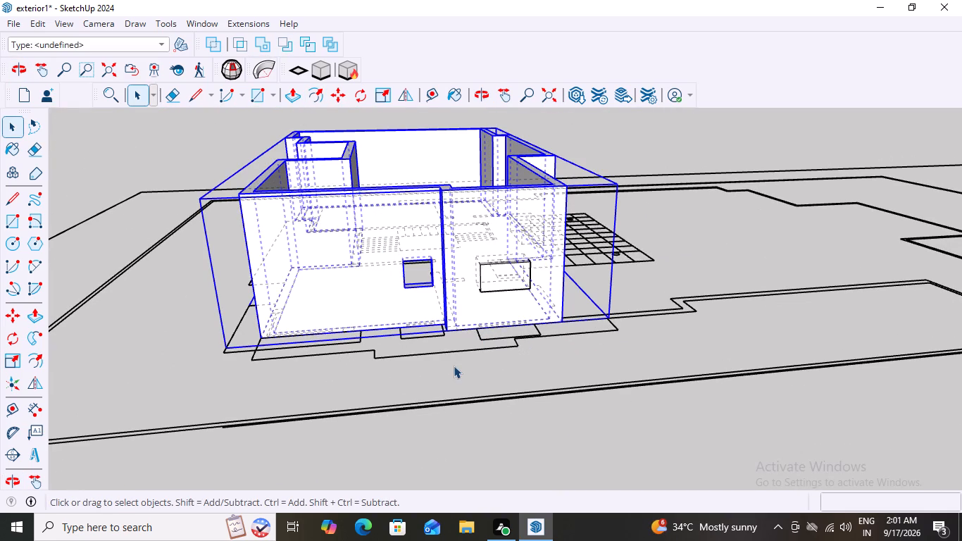
Subtract the raised wider window block from the second-floor walls to cut its opening in the end wall.
click(454, 367)
click(495, 278)
click(285, 42)
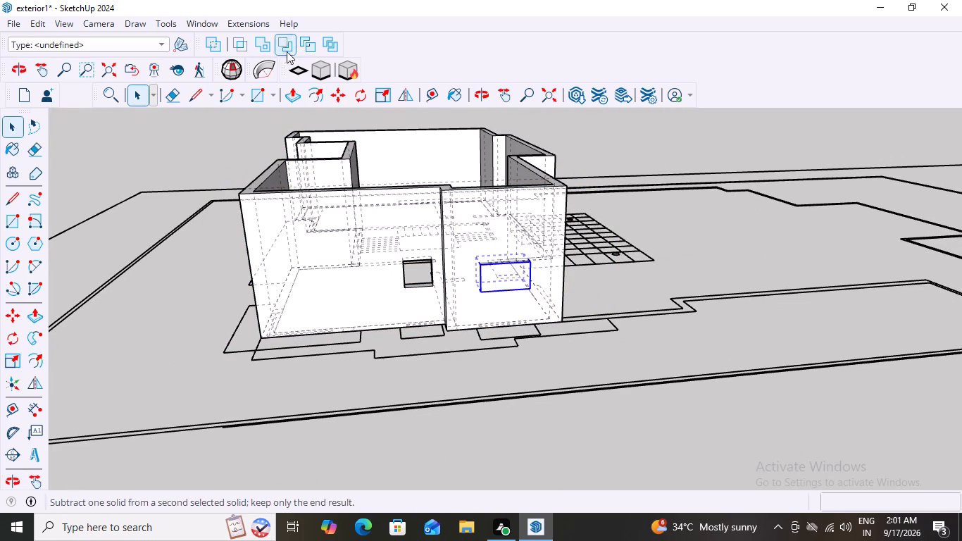
click(474, 217)
key(space)
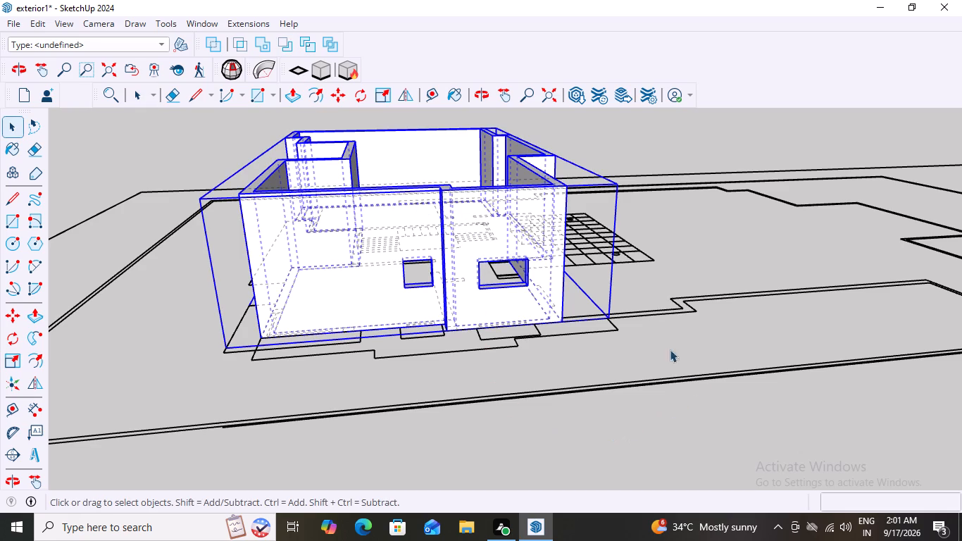
click(686, 137)
Examine the two window openings in the end wall and the surrounding second-floor walls from several angles and distances.
scroll(626, 273, down, 6)
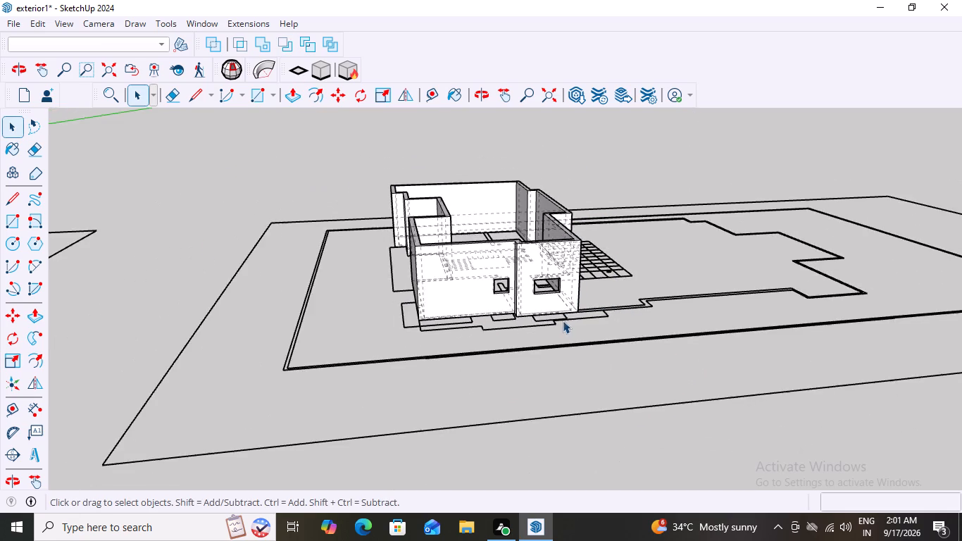
middle_drag(592, 292, 516, 365)
scroll(475, 359, up, 3)
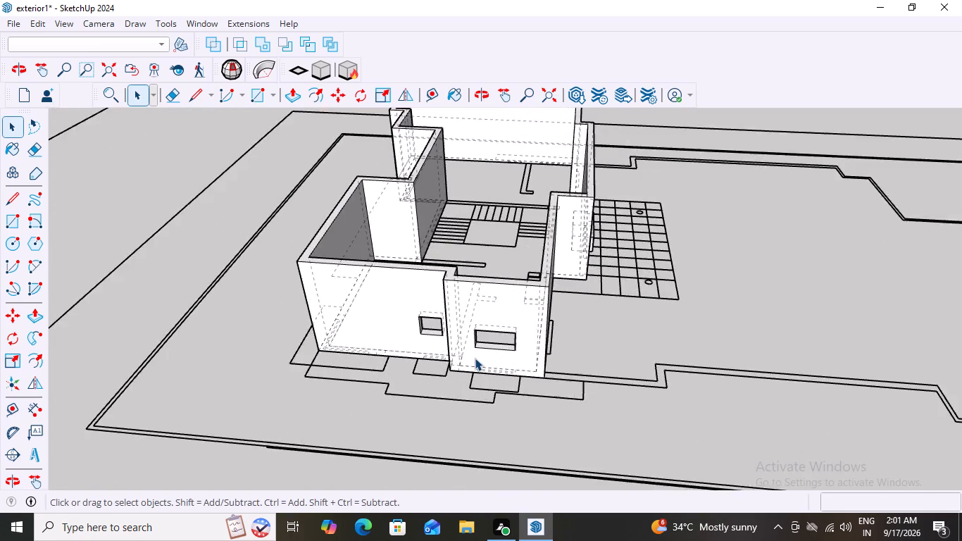
scroll(475, 358, up, 3)
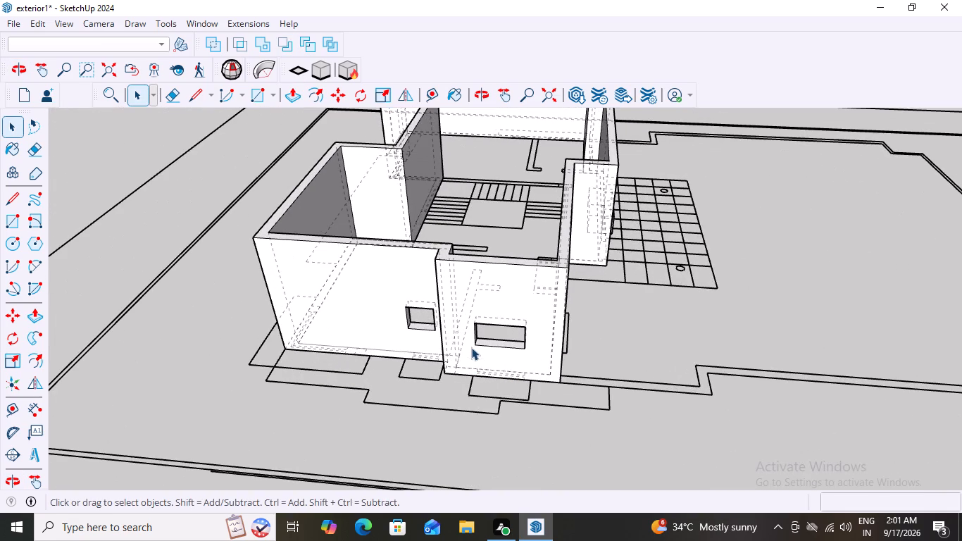
scroll(471, 347, down, 8)
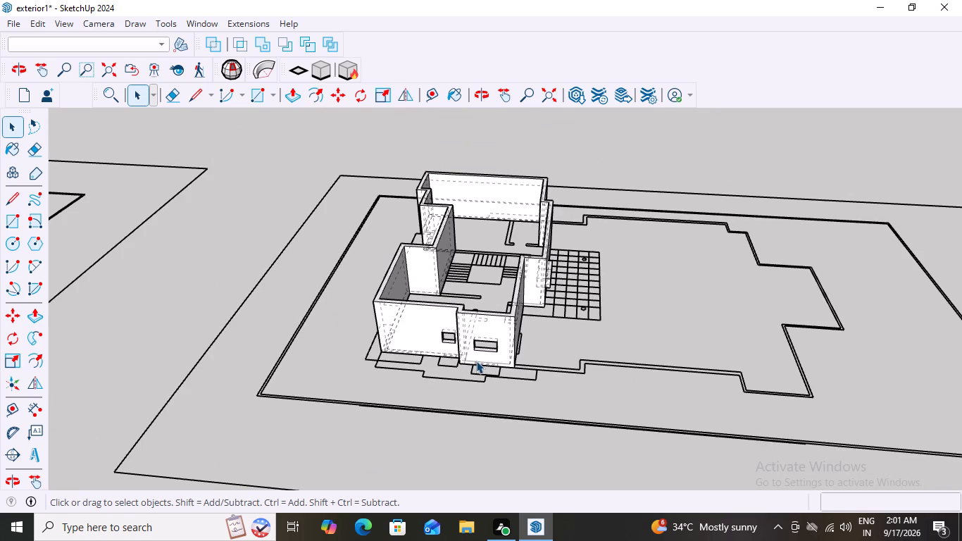
scroll(476, 361, down, 9)
scroll(471, 343, up, 3)
scroll(463, 402, up, 6)
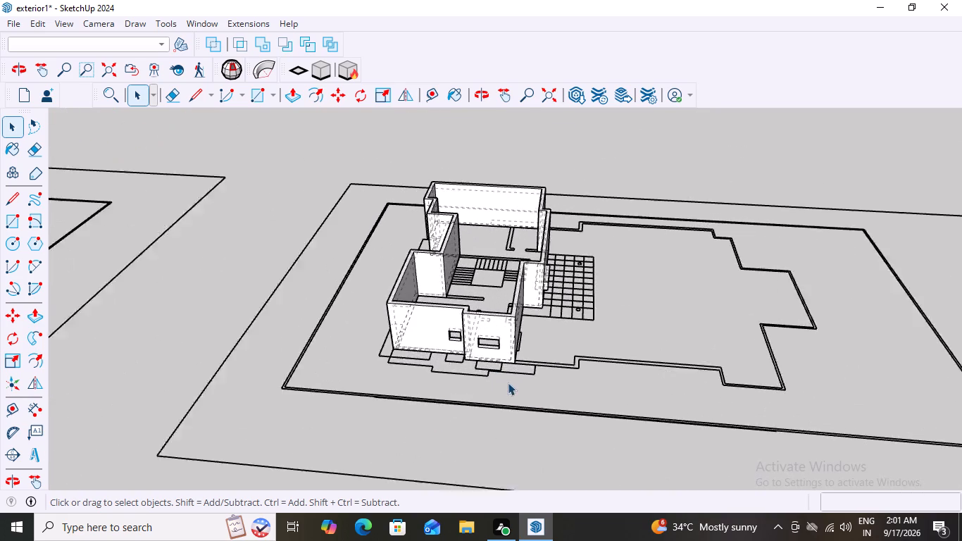
scroll(508, 383, up, 14)
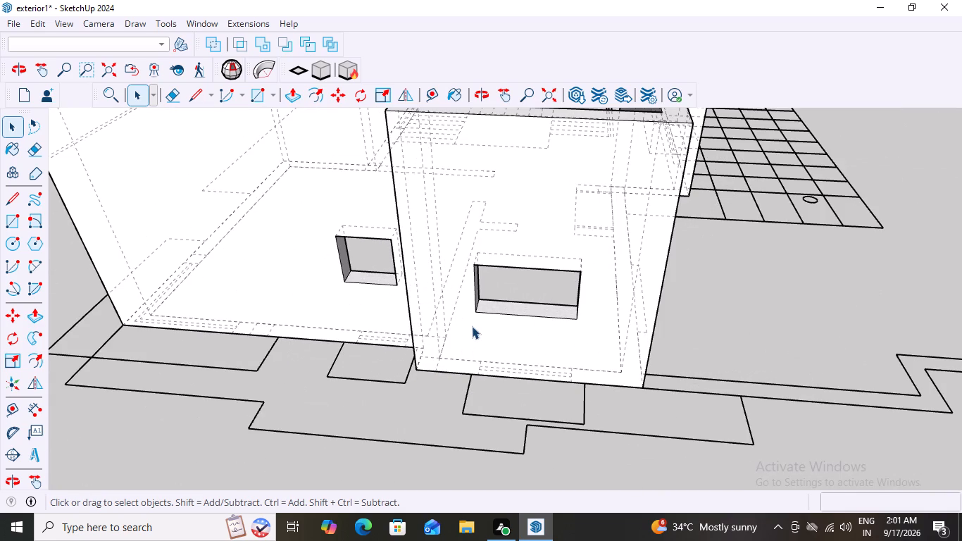
scroll(472, 326, down, 8)
scroll(506, 421, down, 1)
middle_drag(507, 421, 565, 427)
scroll(554, 325, up, 3)
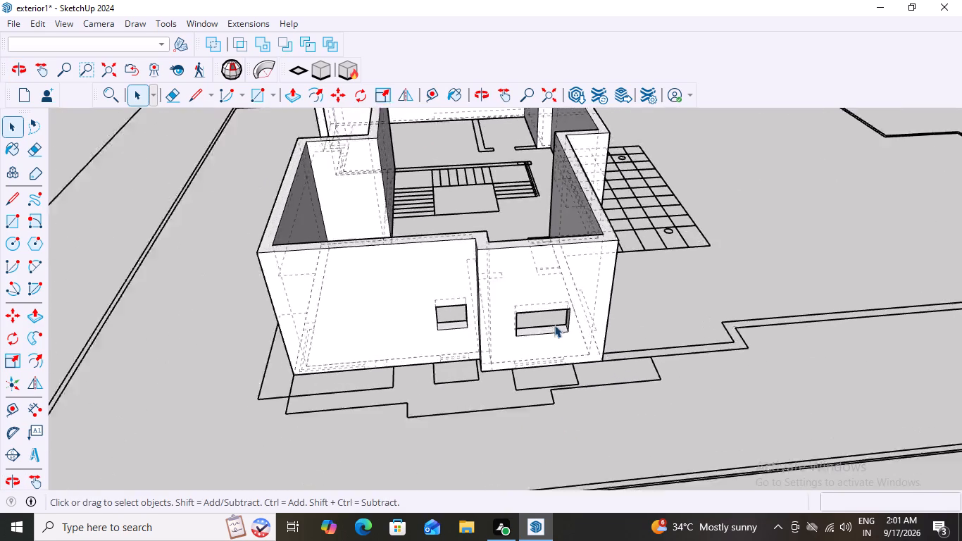
scroll(554, 325, up, 4)
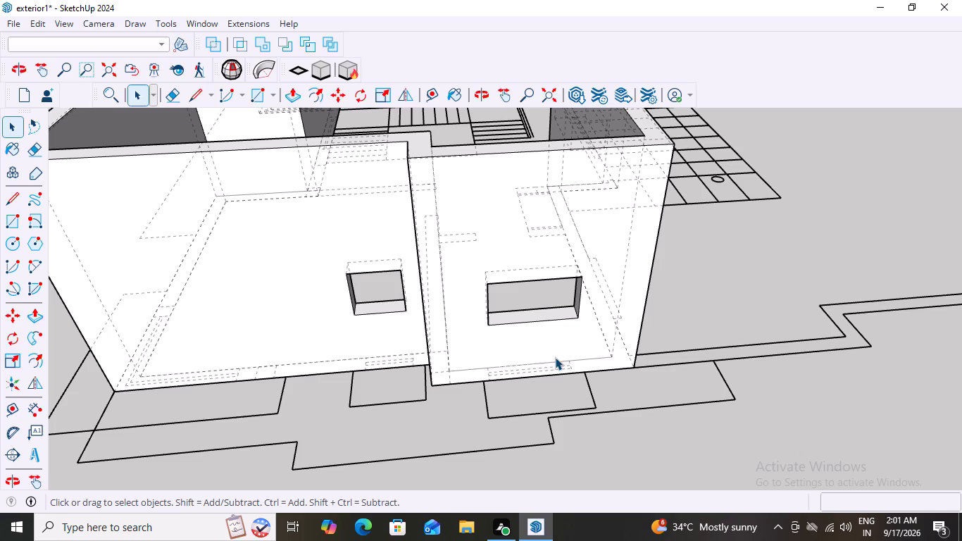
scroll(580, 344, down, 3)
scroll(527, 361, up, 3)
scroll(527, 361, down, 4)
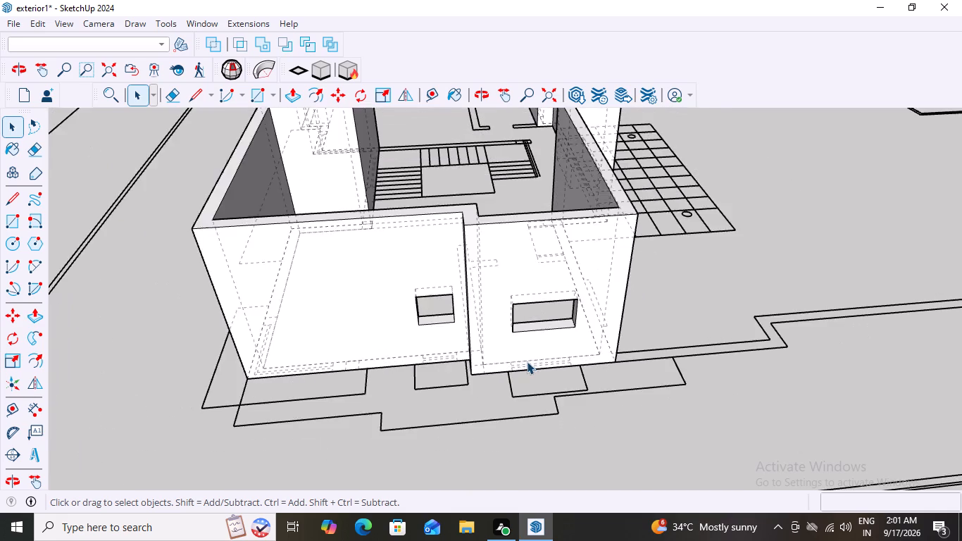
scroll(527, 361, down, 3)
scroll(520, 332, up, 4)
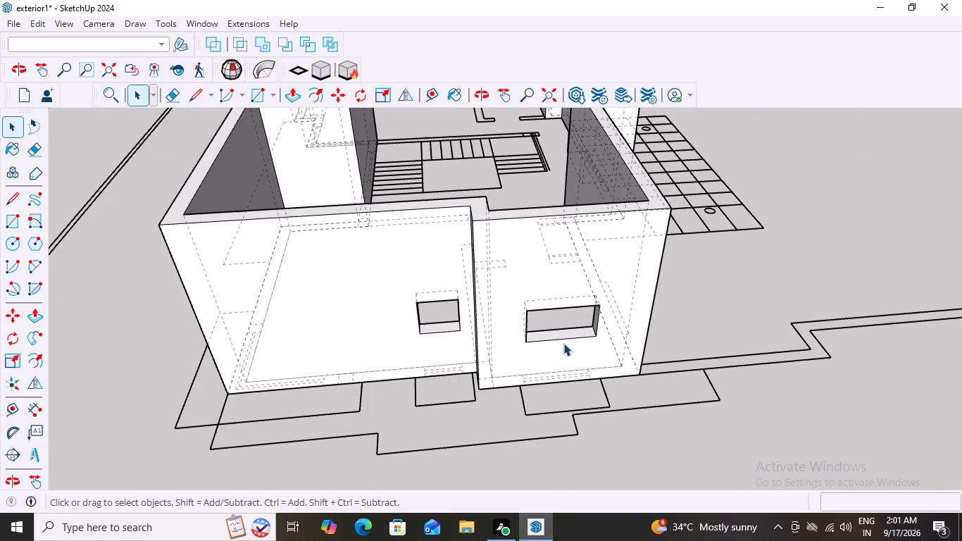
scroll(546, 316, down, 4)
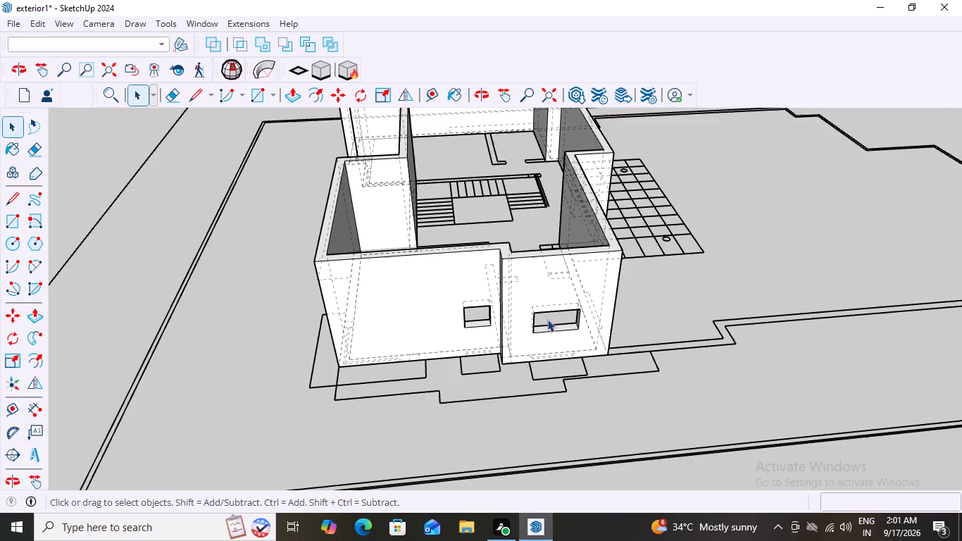
Draw a square of about 1448 mm by 1448 mm over the corner window's plan outline at the base of the second-floor walls.
scroll(654, 360, up, 3)
middle_drag(370, 368, 421, 385)
scroll(270, 429, up, 5)
middle_drag(276, 406, 251, 405)
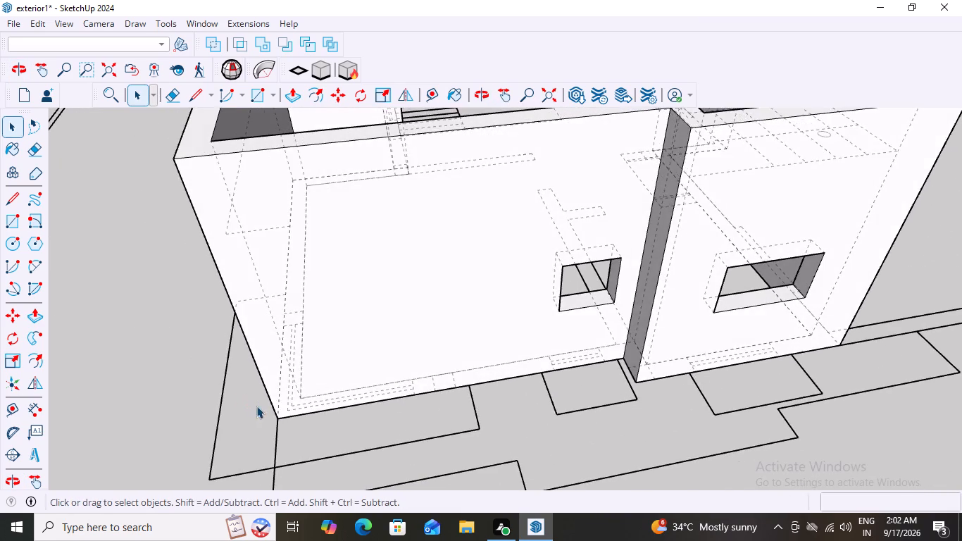
scroll(296, 388, up, 3)
key(r)
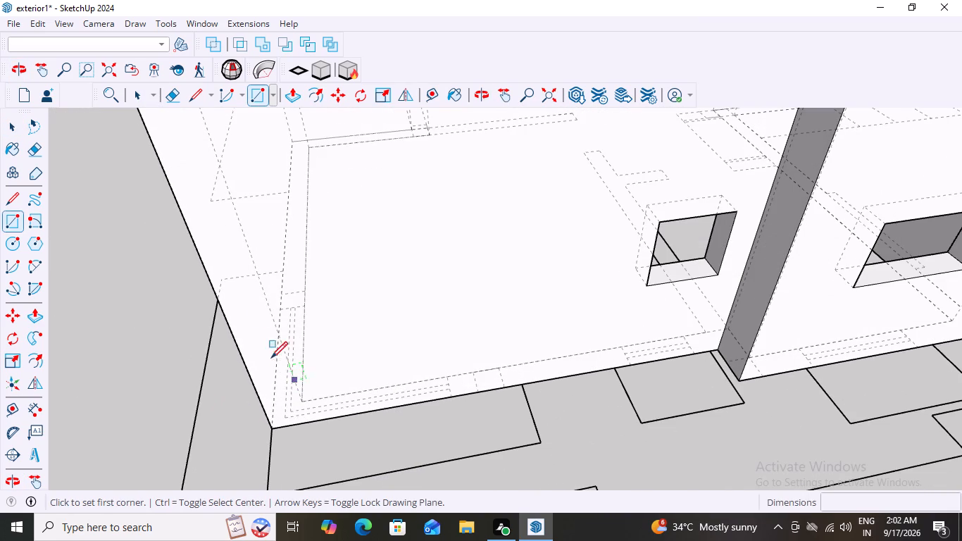
click(277, 312)
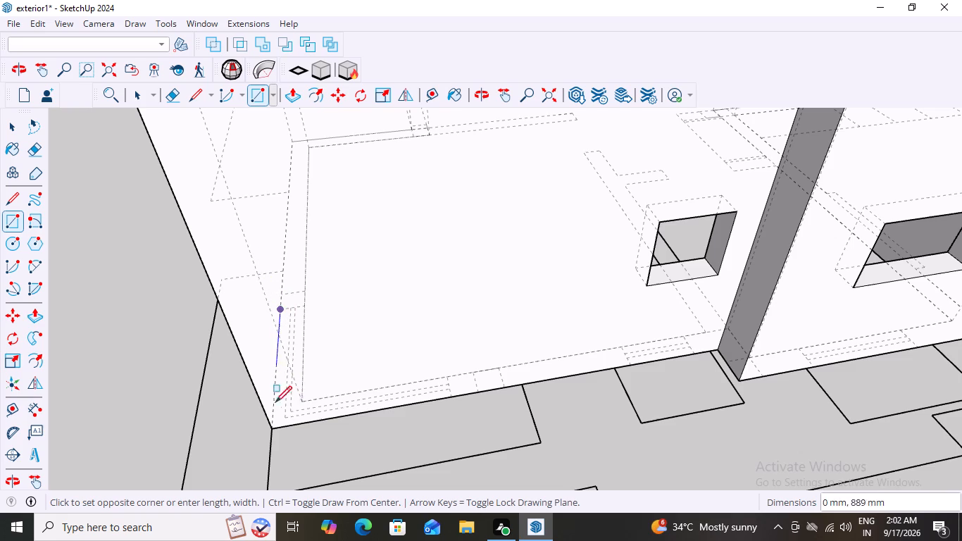
click(451, 399)
key(space)
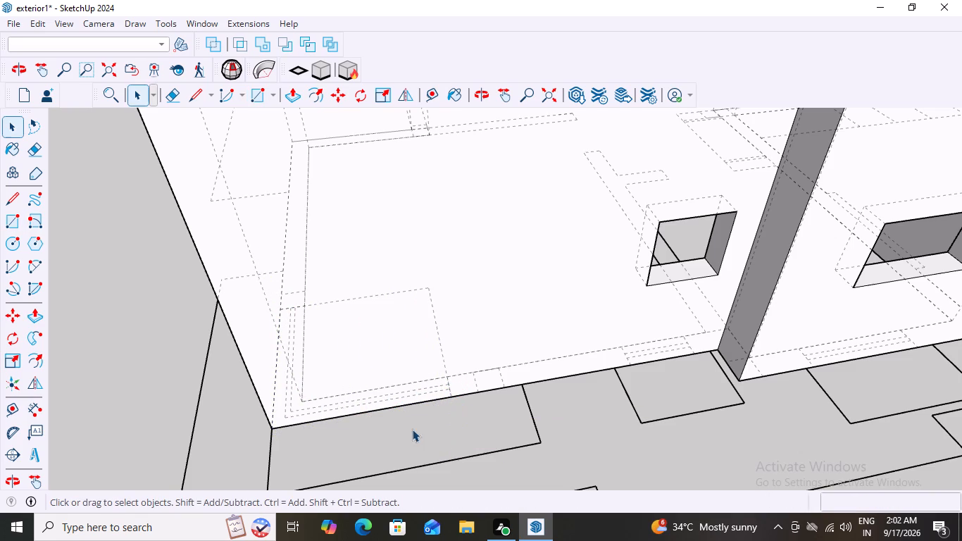
Extrude the corner window square upward 600 mm with Push/Pull.
key(p)
click(323, 396)
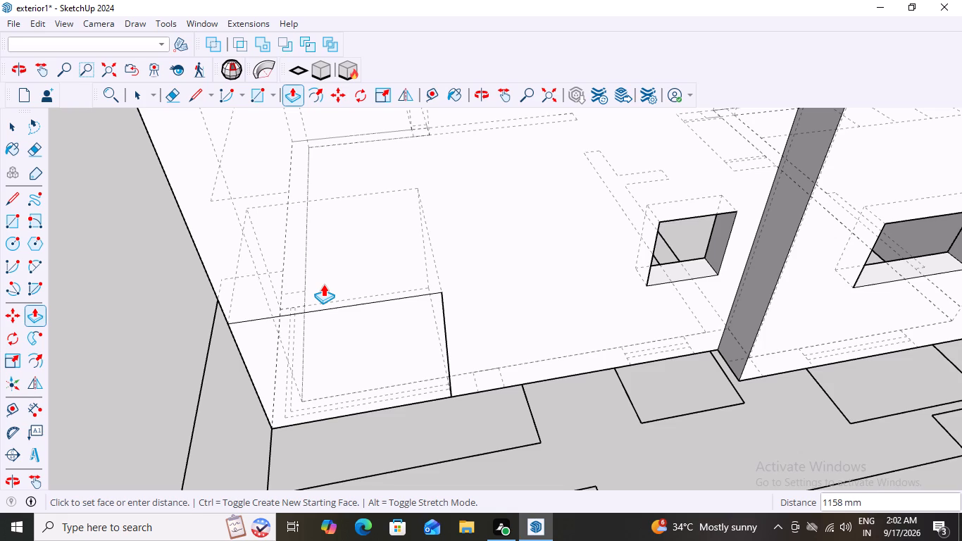
key(6)
text(00)
key(Return)
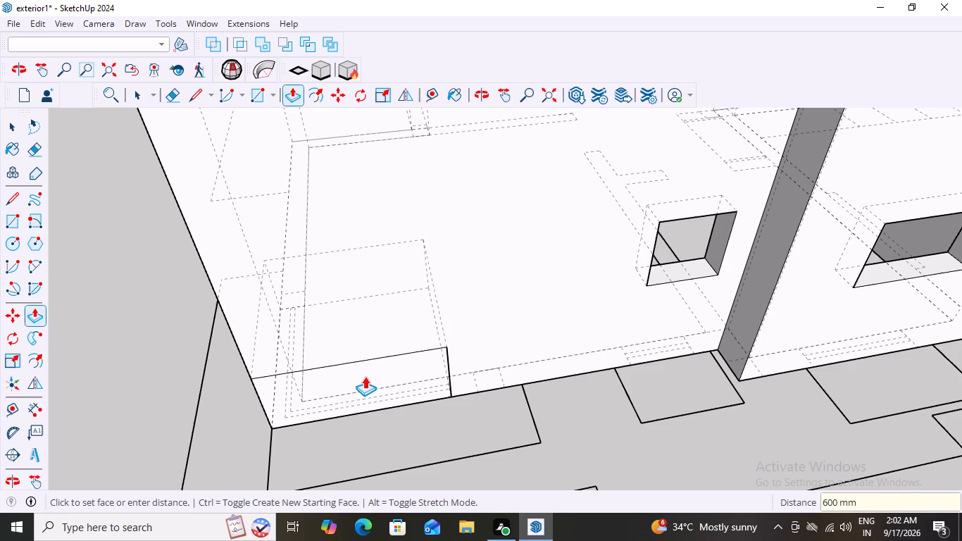
Pull the corner block's two outer side faces outward 200 mm each, past the wall faces.
scroll(365, 375, down, 3)
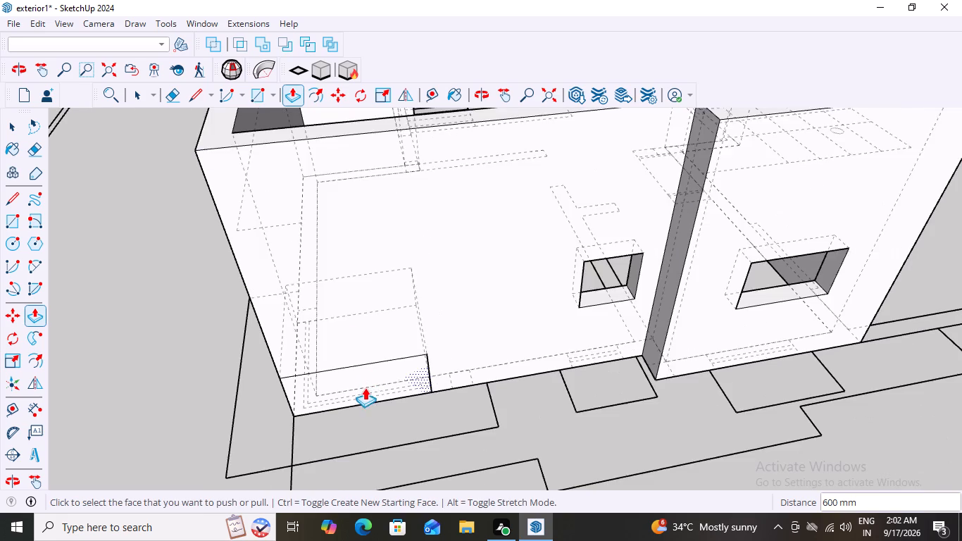
scroll(366, 396, down, 2)
click(356, 378)
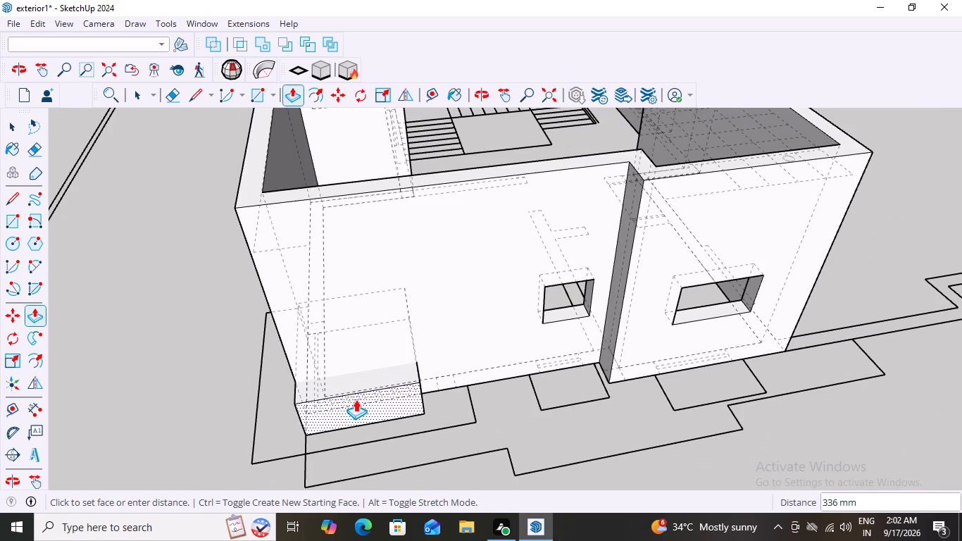
text(200)
key(Return)
middle_drag(268, 405, 394, 387)
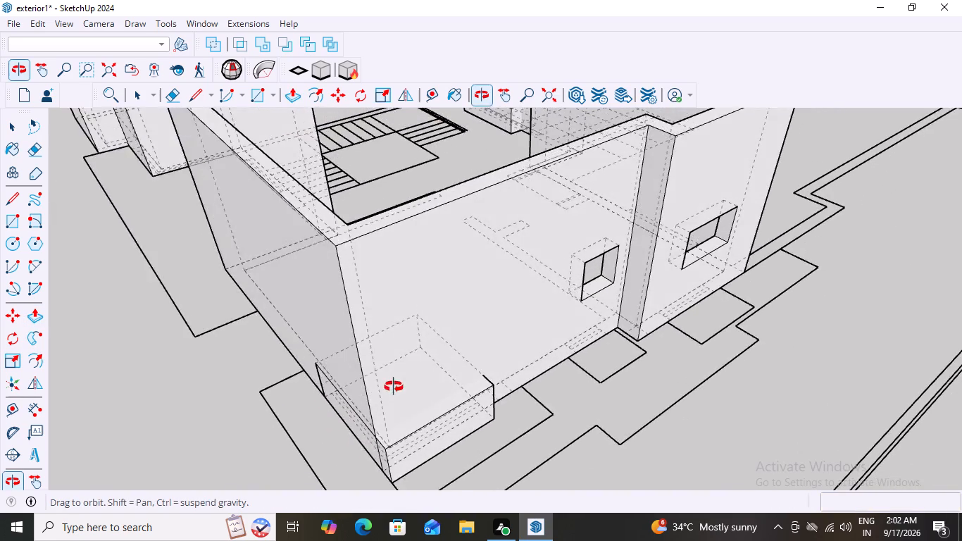
middle_drag(394, 387, 394, 386)
click(358, 413)
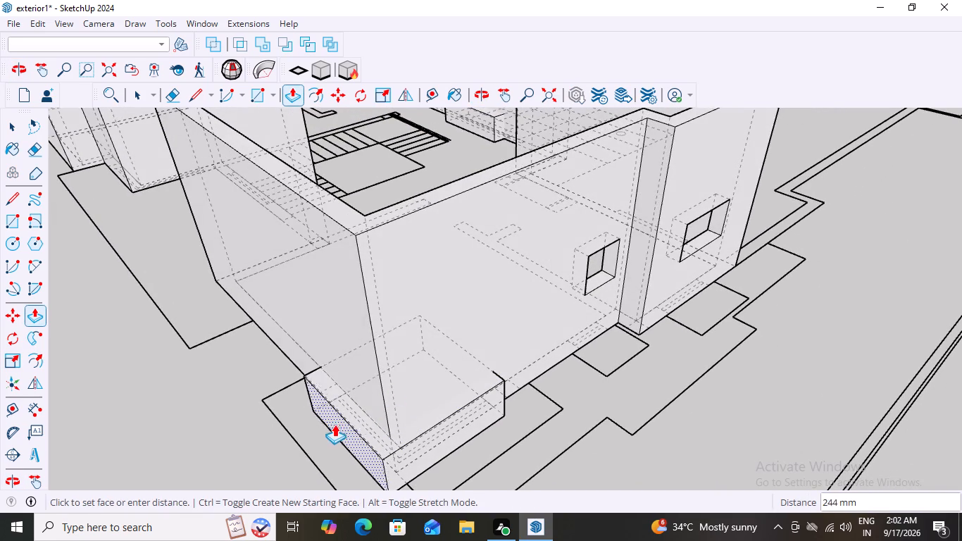
text(200)
key(Return)
key(space)
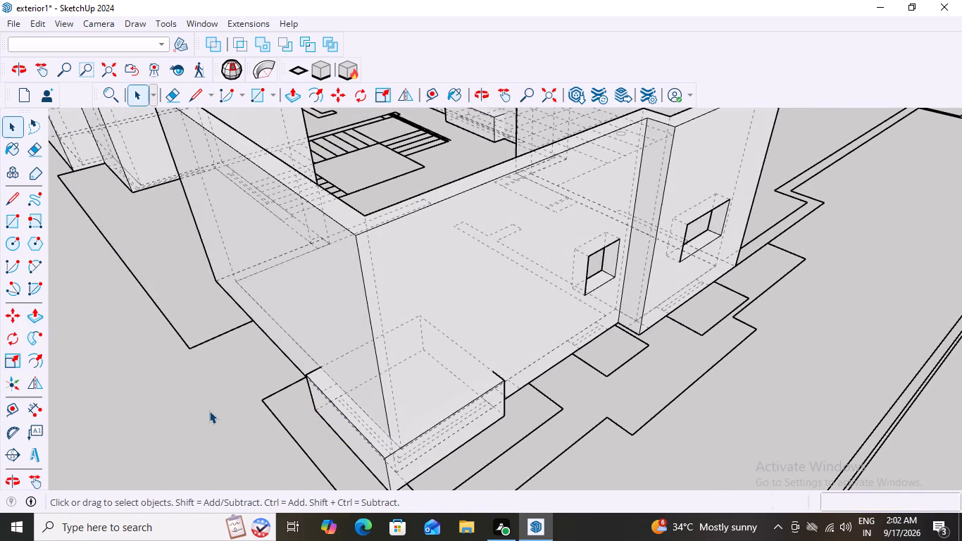
key(Escape)
Select all the connected geometry of the corner window block and make it a group.
scroll(222, 421, down, 8)
middle_drag(223, 421, 203, 412)
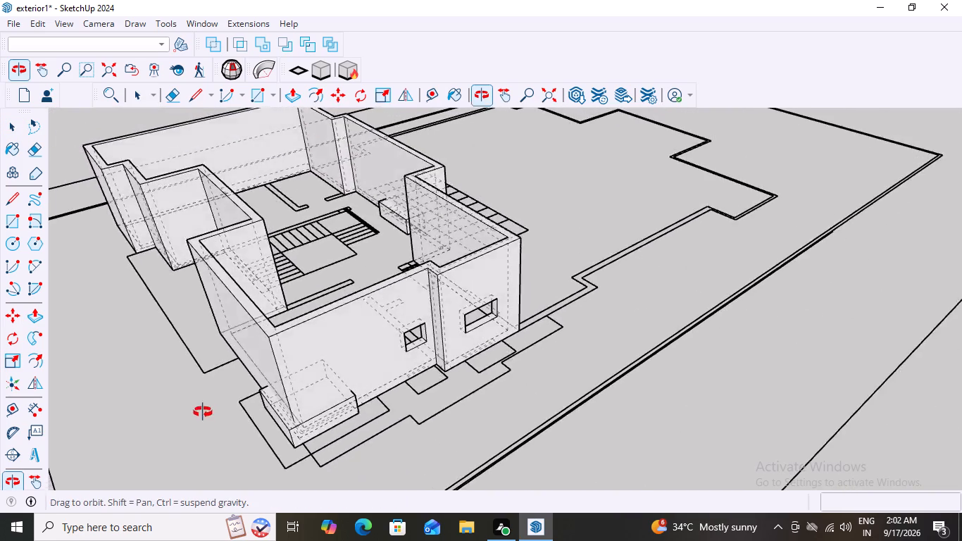
middle_drag(203, 412, 161, 389)
key(space)
triple_click(284, 378)
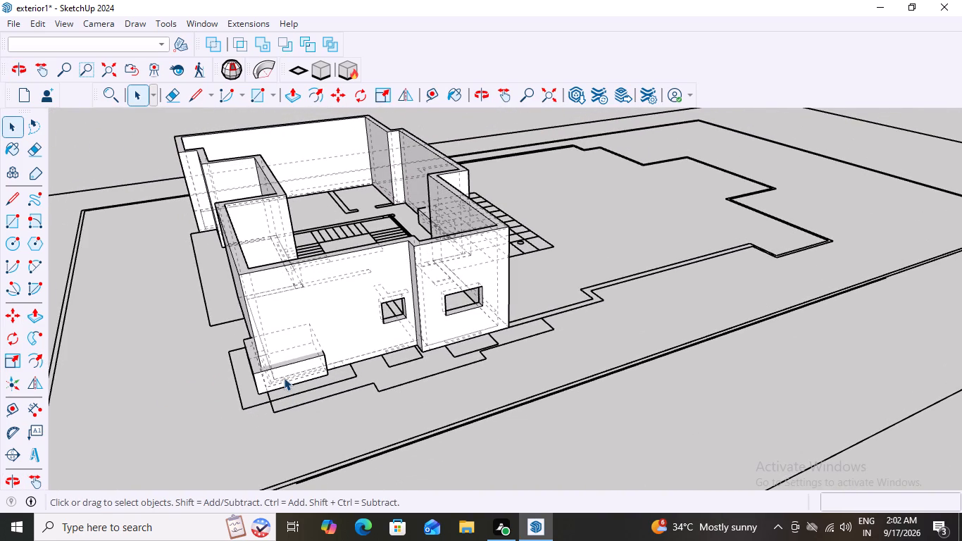
click(284, 378)
right_click(284, 378)
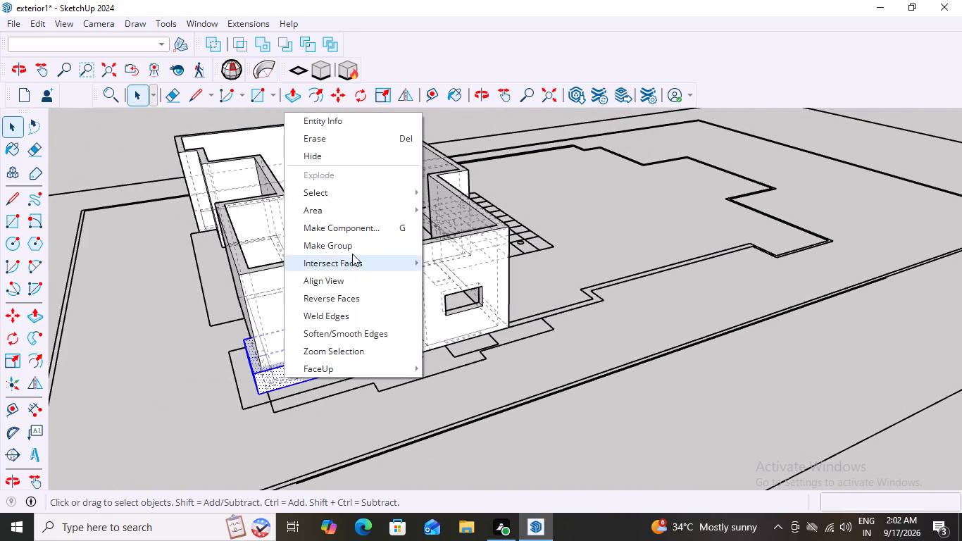
click(345, 246)
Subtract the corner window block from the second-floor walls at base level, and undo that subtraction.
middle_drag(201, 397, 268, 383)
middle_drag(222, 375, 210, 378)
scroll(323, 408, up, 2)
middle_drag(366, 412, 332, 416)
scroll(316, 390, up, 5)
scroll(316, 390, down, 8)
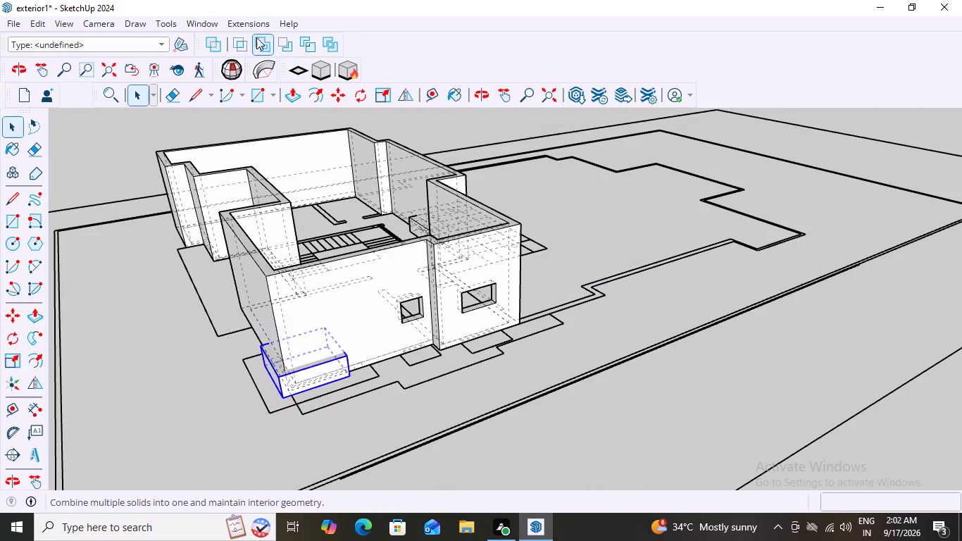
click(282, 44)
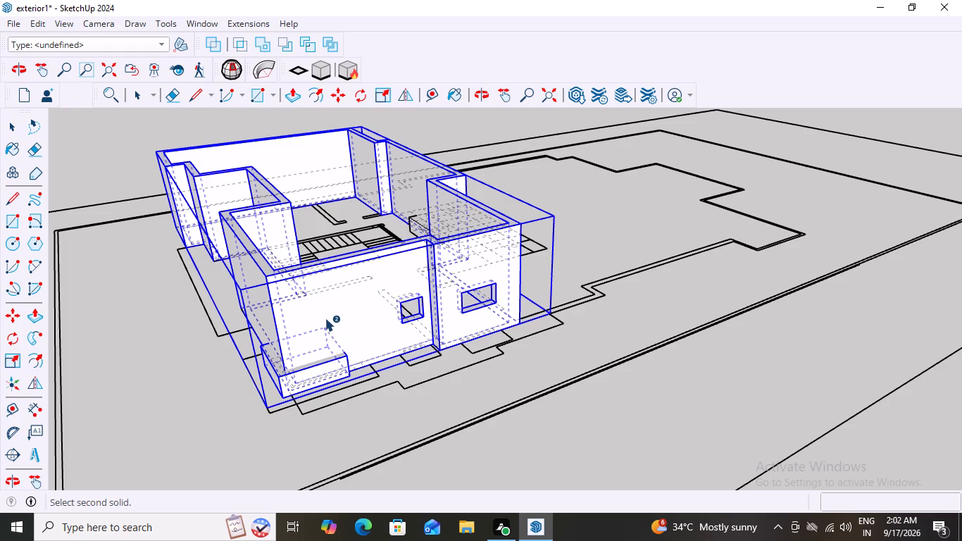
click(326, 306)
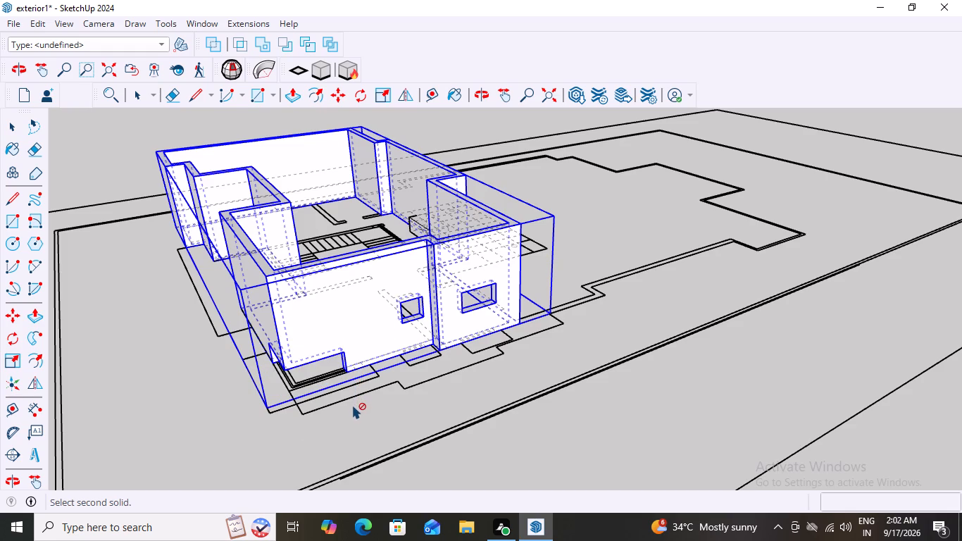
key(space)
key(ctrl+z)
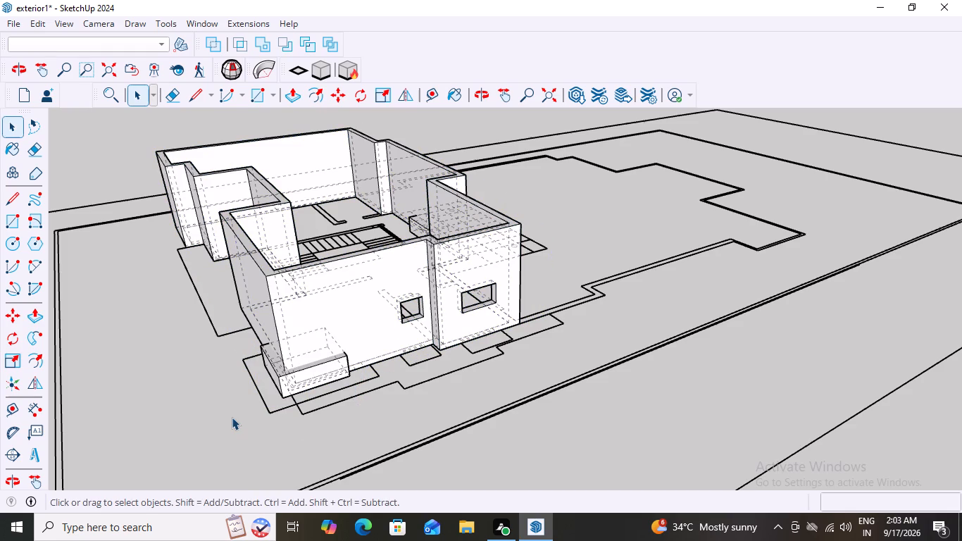
Move the corner window block straight up by 3', keeping it locked to the vertical axis.
key(space)
click(284, 384)
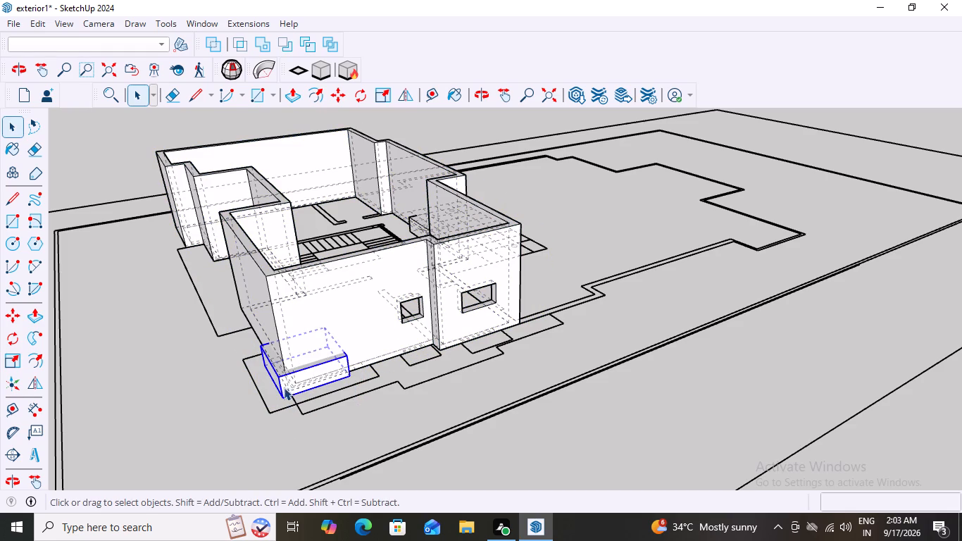
key(m)
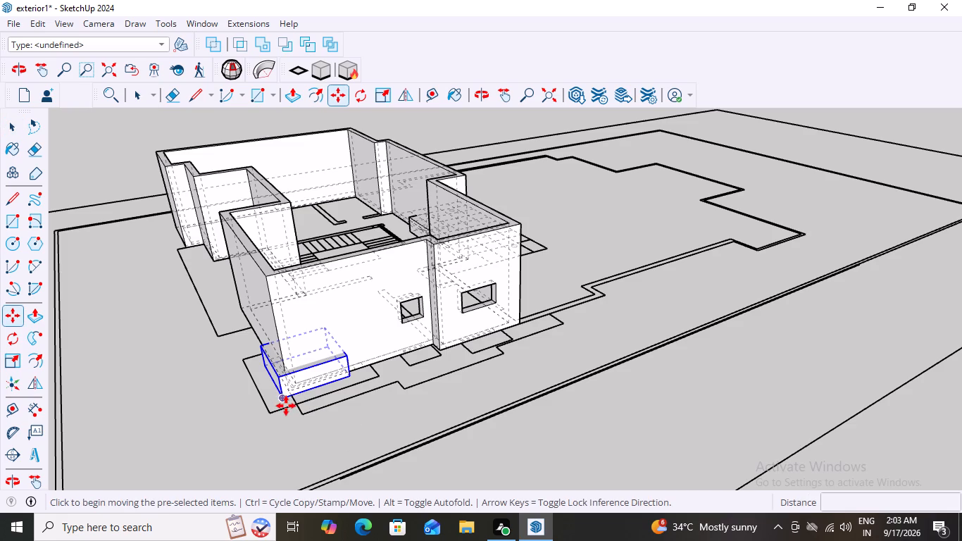
middle_drag(394, 408, 316, 421)
scroll(306, 390, up, 8)
scroll(246, 331, up, 3)
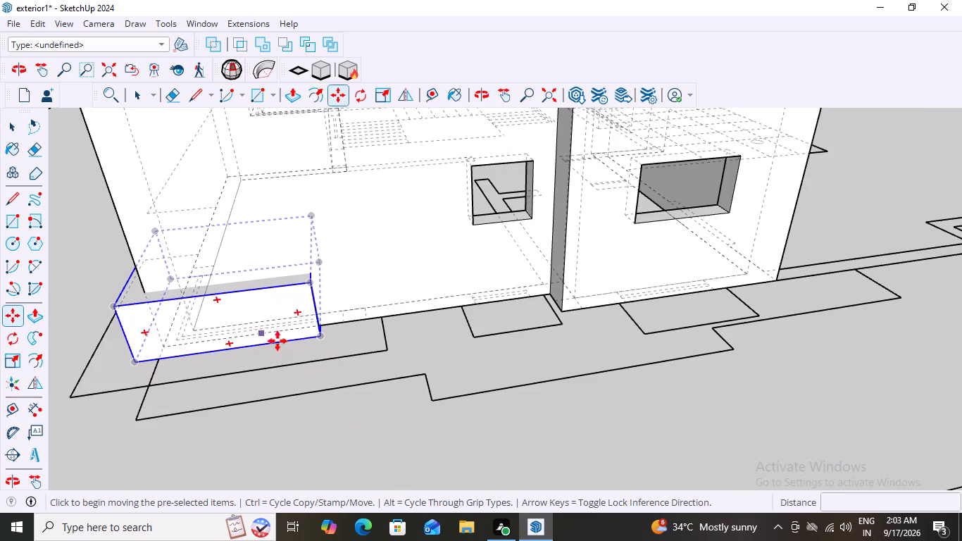
click(323, 334)
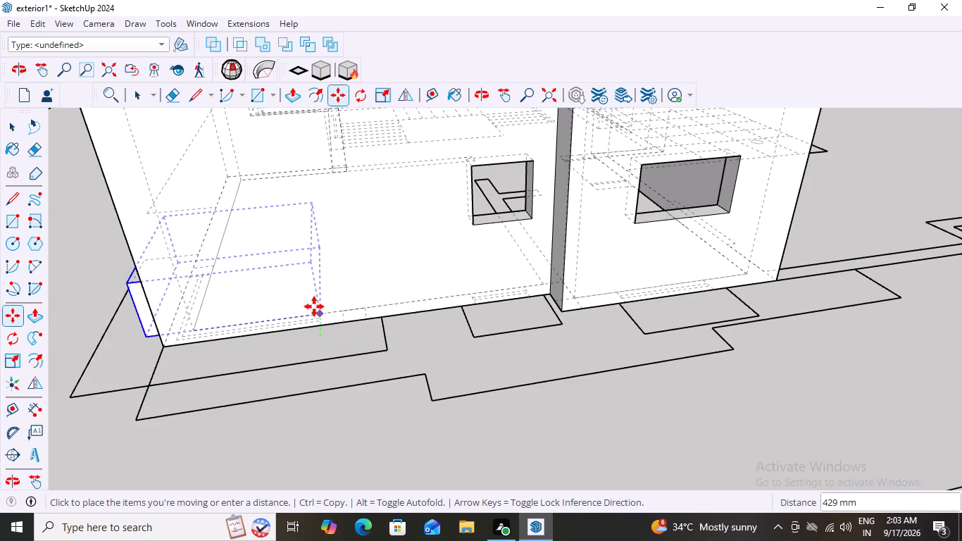
key(Down)
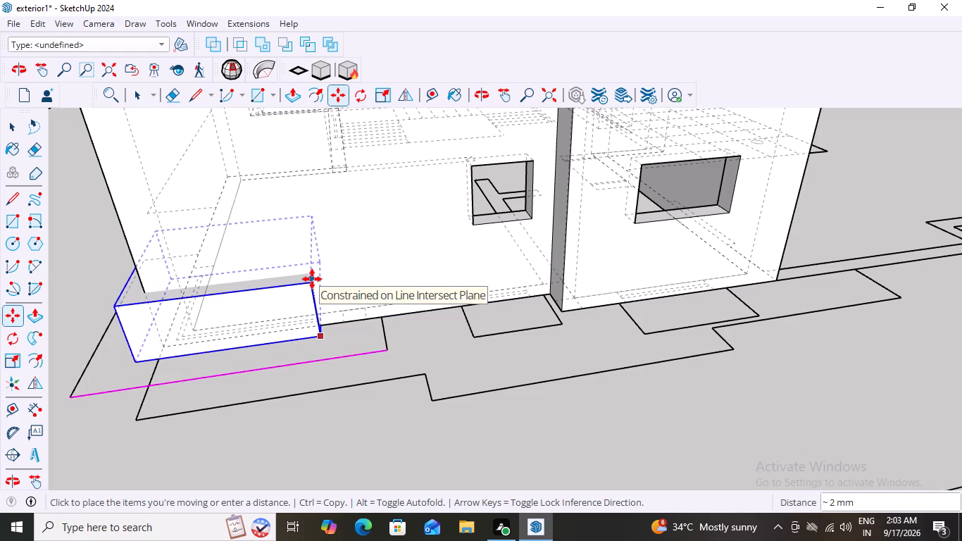
key(Up)
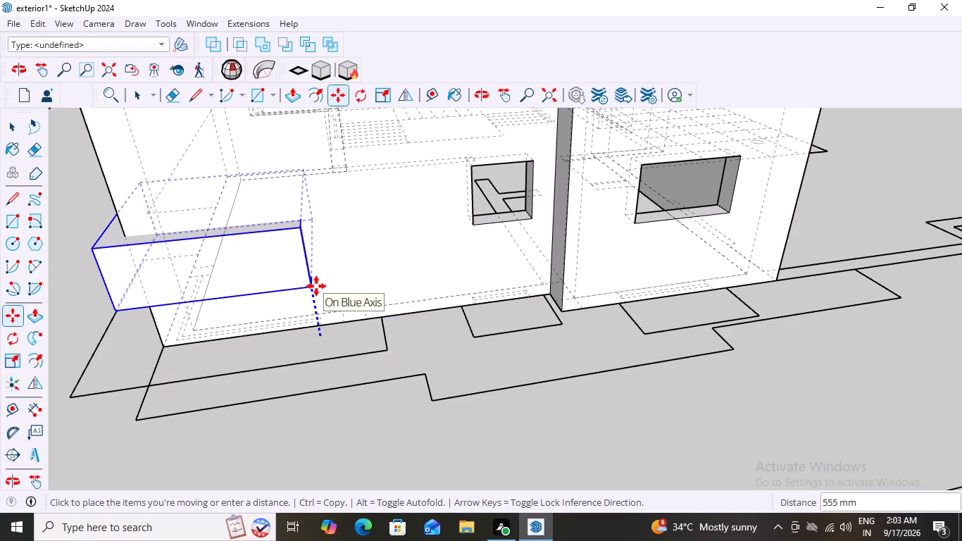
text(3')
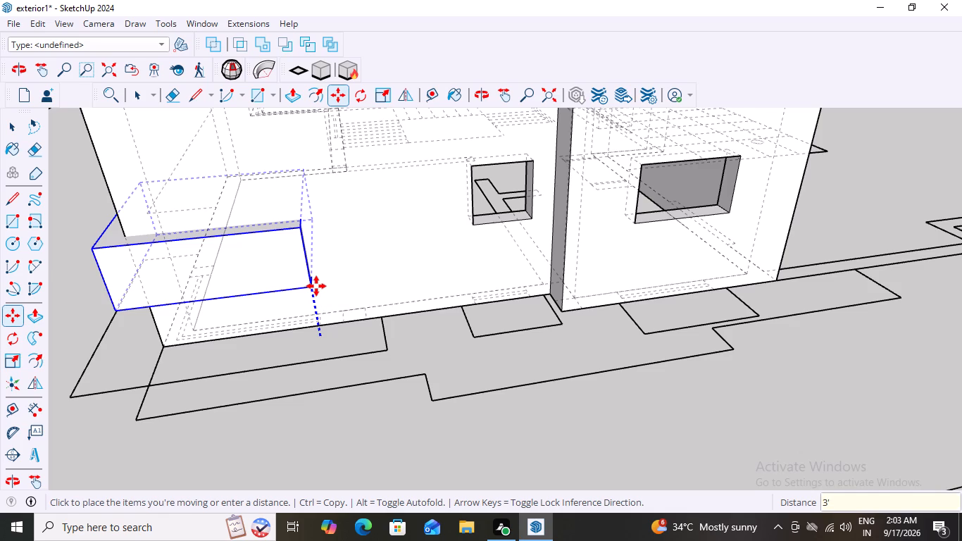
key(Return)
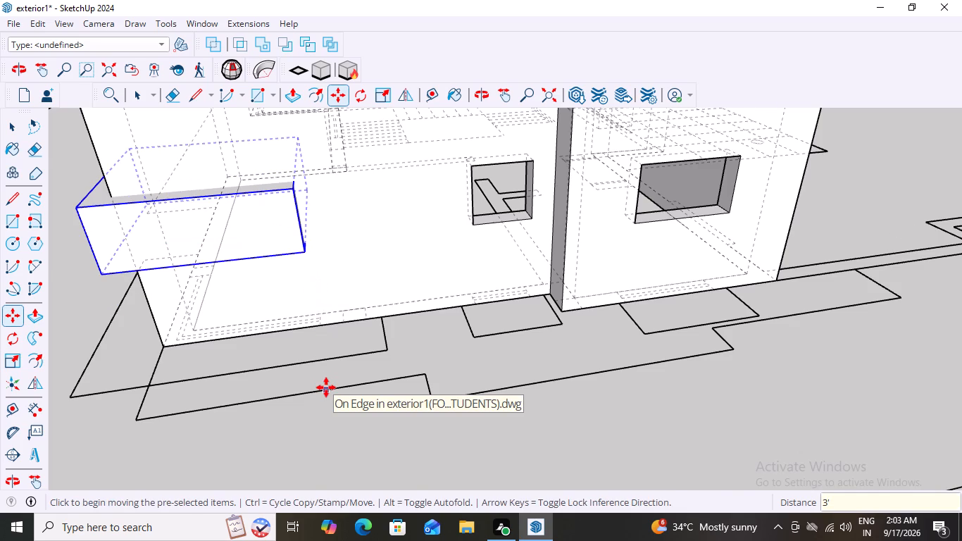
Subtract the raised corner window block from the second-floor walls to cut the wraparound corner opening.
scroll(326, 387, down, 3)
key(space)
scroll(326, 393, down, 8)
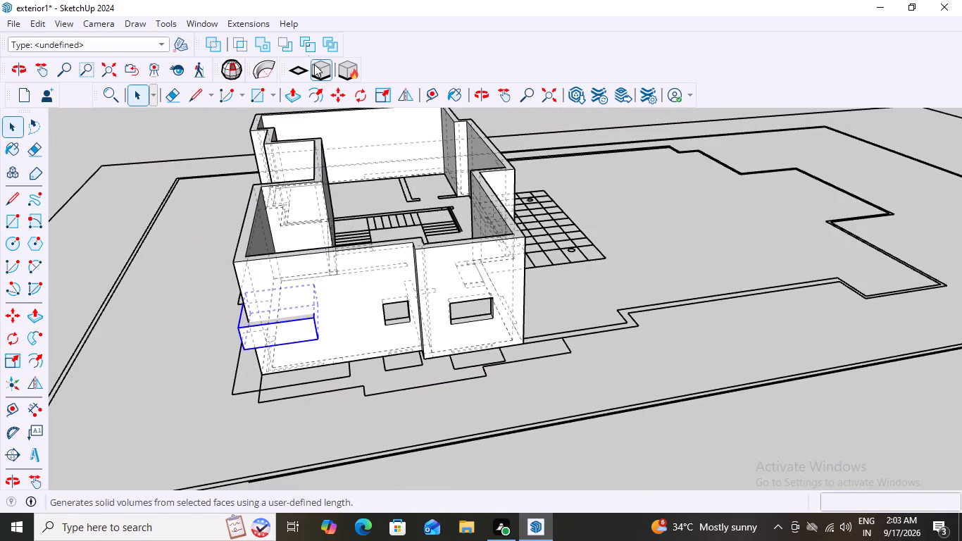
click(285, 42)
click(294, 267)
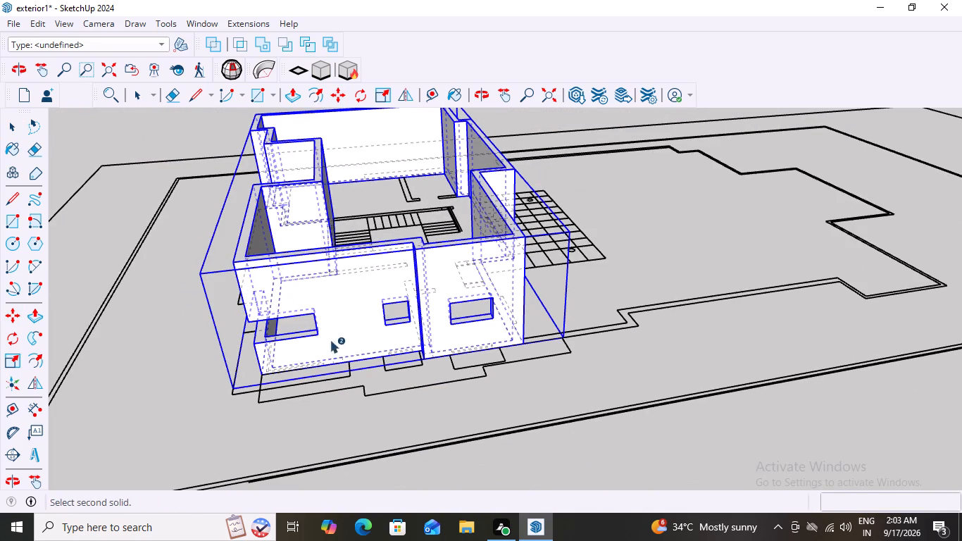
key(space)
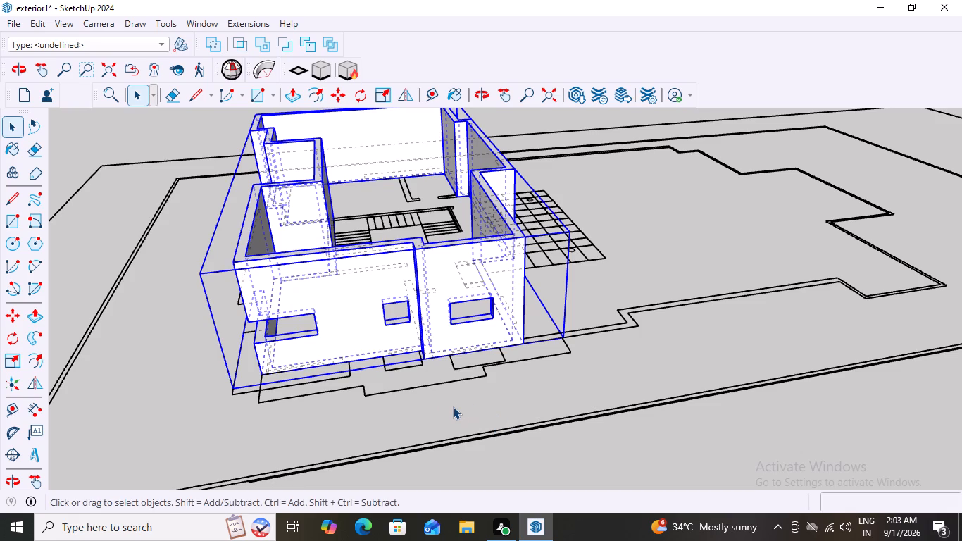
Examine the wraparound corner opening in the second-floor walls from several angles.
click(453, 406)
scroll(451, 419, down, 2)
middle_drag(502, 371, 691, 313)
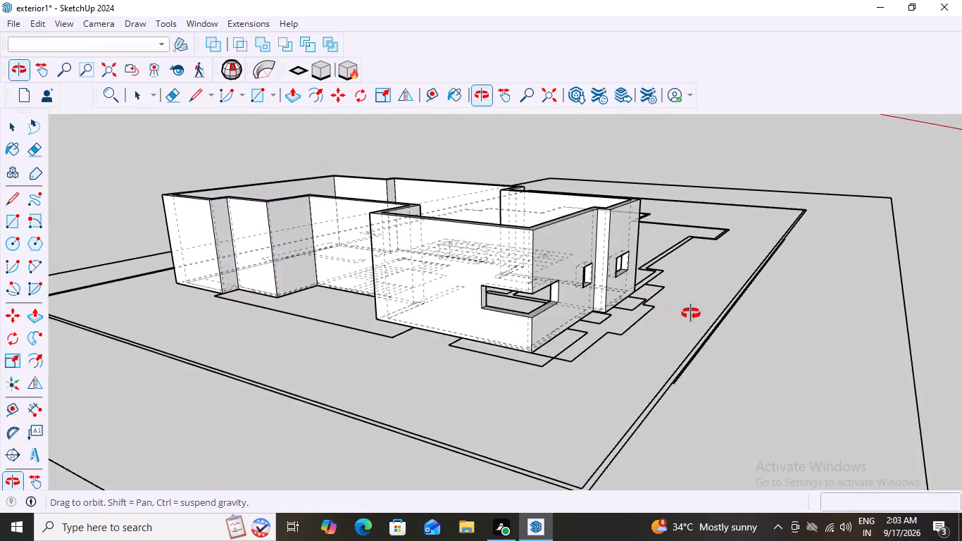
middle_drag(691, 313, 619, 318)
middle_click(617, 318)
scroll(372, 327, up, 10)
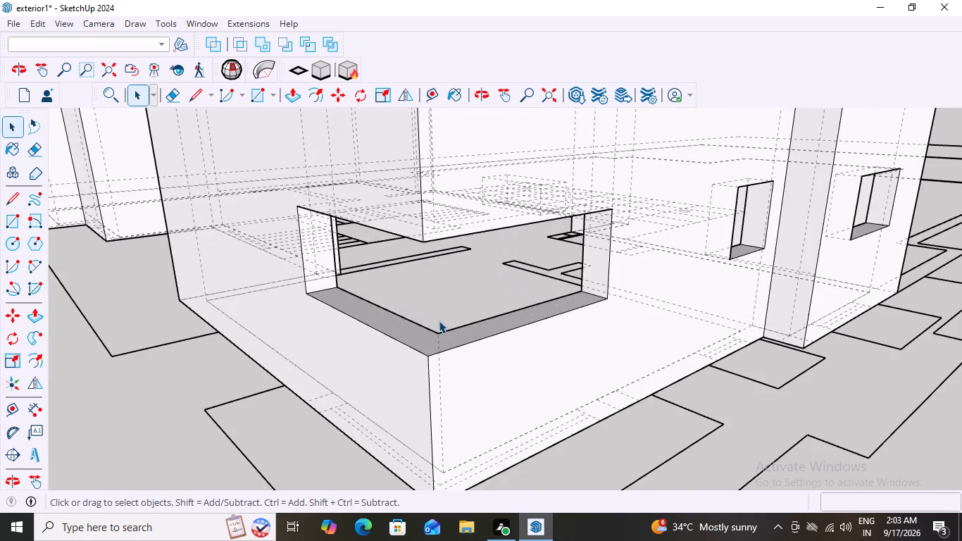
scroll(438, 323, down, 14)
scroll(380, 348, down, 1)
middle_drag(380, 348, 448, 377)
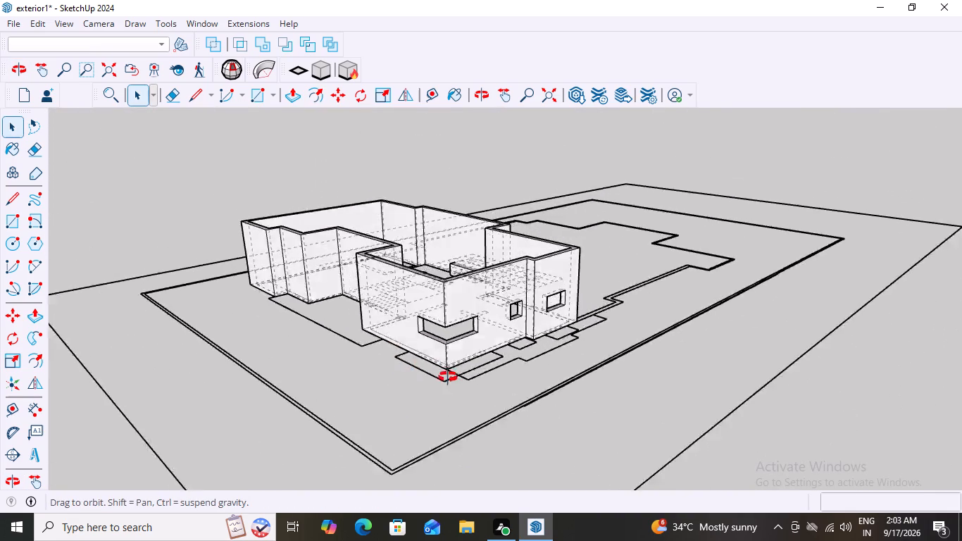
middle_drag(448, 377, 528, 428)
scroll(518, 415, up, 8)
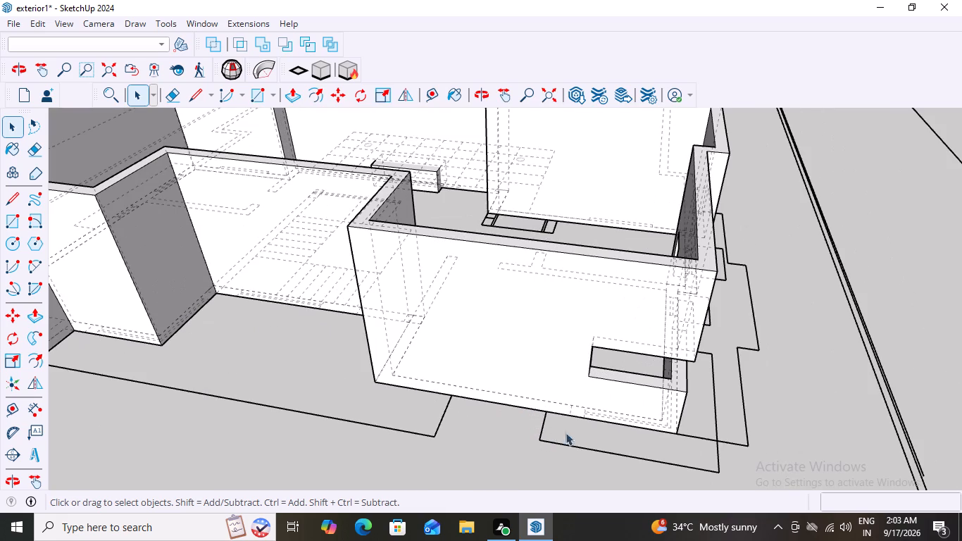
scroll(592, 409, up, 7)
scroll(589, 418, down, 6)
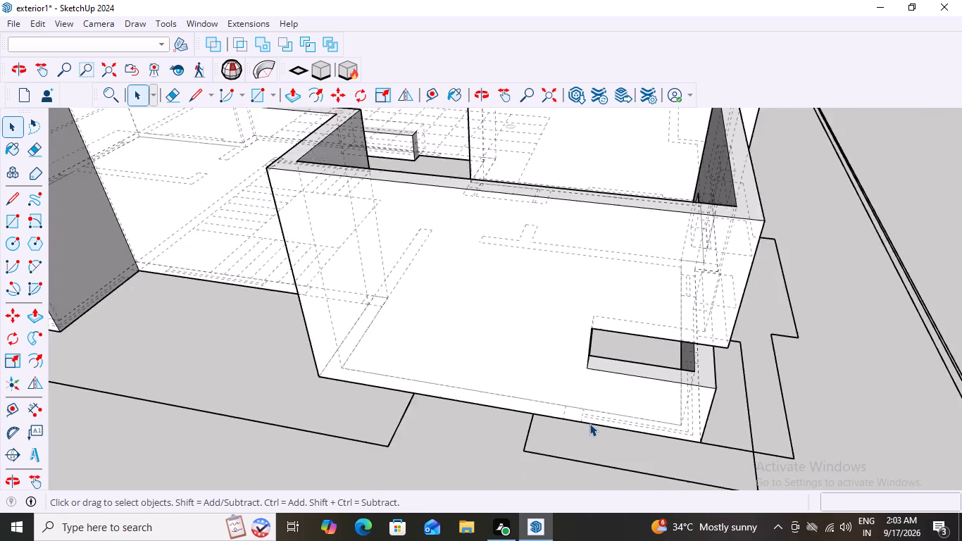
scroll(589, 423, down, 3)
Draw a rectangle about 1830 mm long over the plan's window outline in the recessed wall beside the staircase.
middle_drag(420, 394, 496, 459)
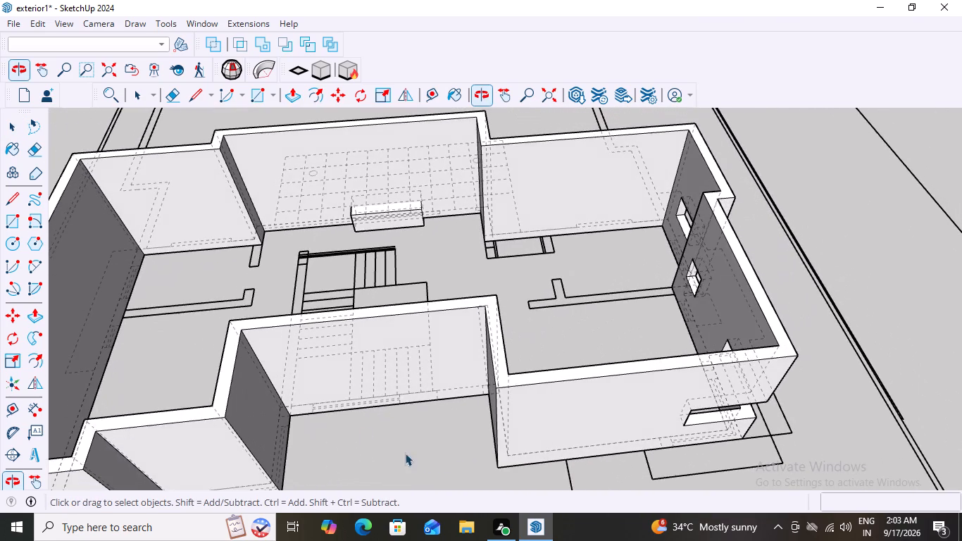
scroll(323, 423, up, 8)
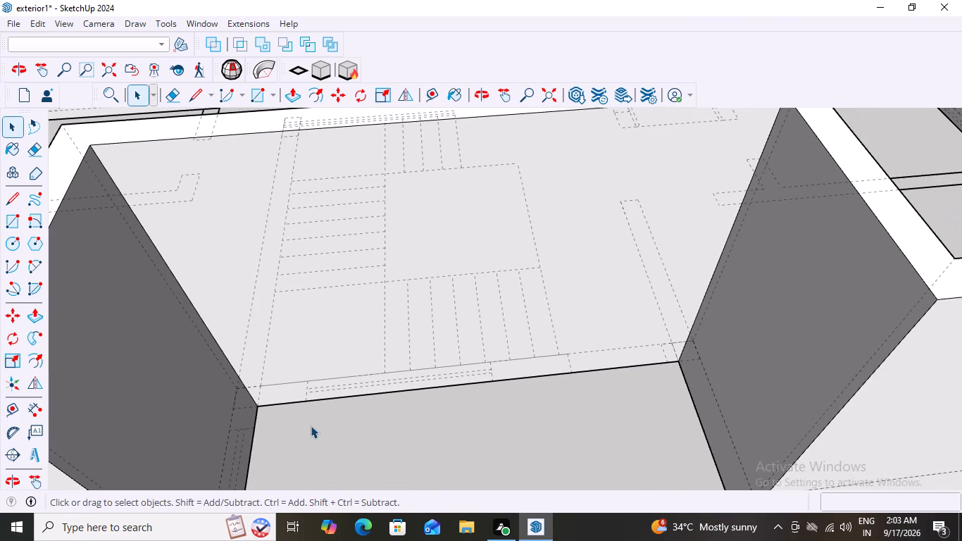
scroll(311, 425, down, 5)
middle_drag(327, 428, 337, 413)
scroll(340, 396, up, 5)
middle_drag(361, 413, 332, 411)
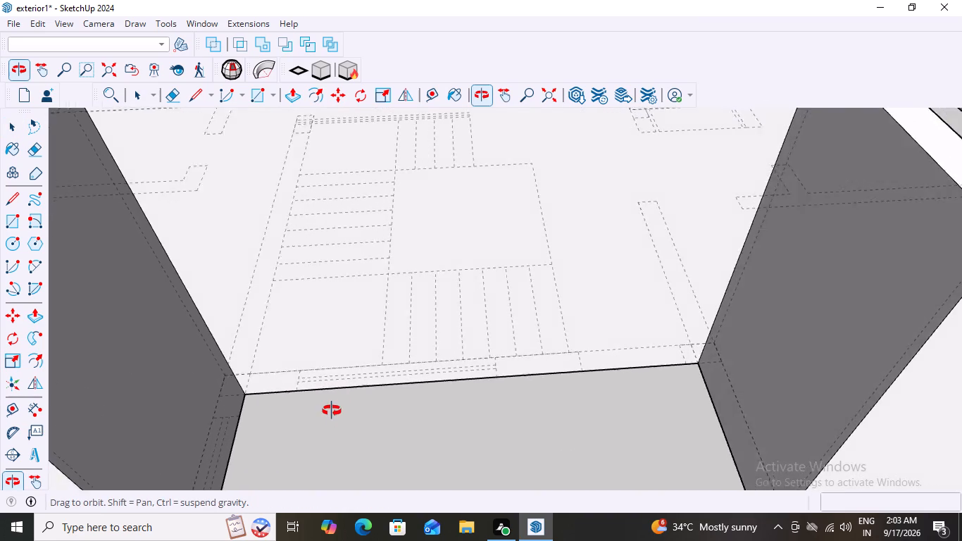
middle_drag(332, 411, 351, 418)
scroll(277, 395, up, 5)
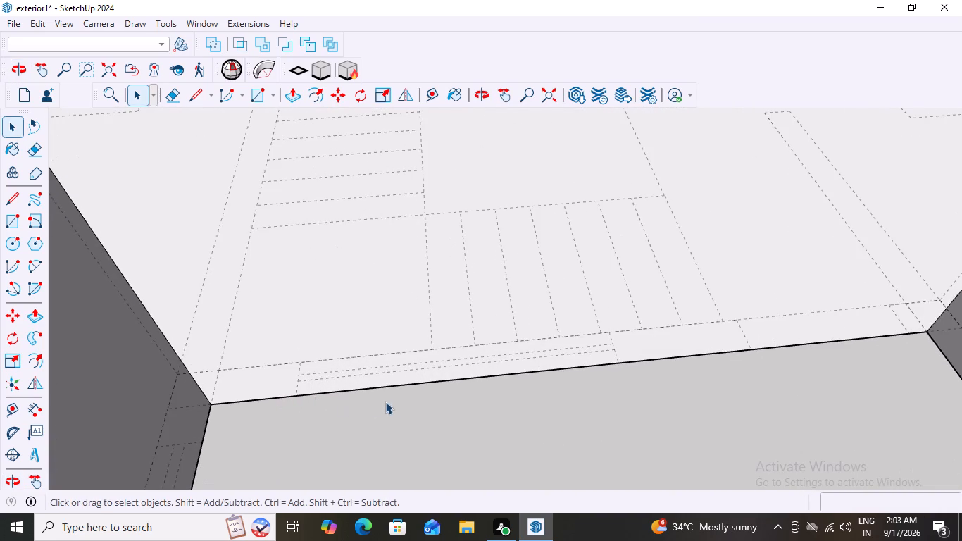
middle_drag(393, 401, 371, 401)
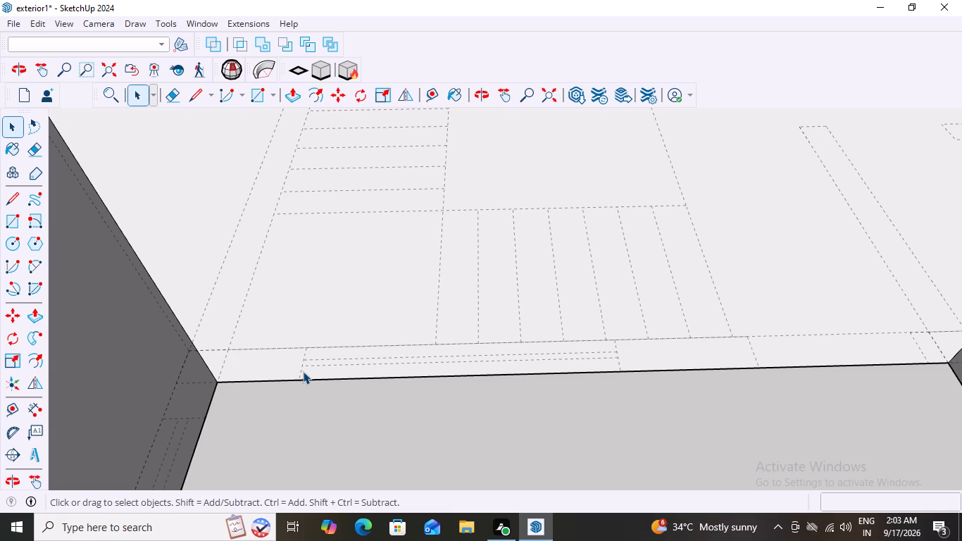
scroll(385, 404, up, 2)
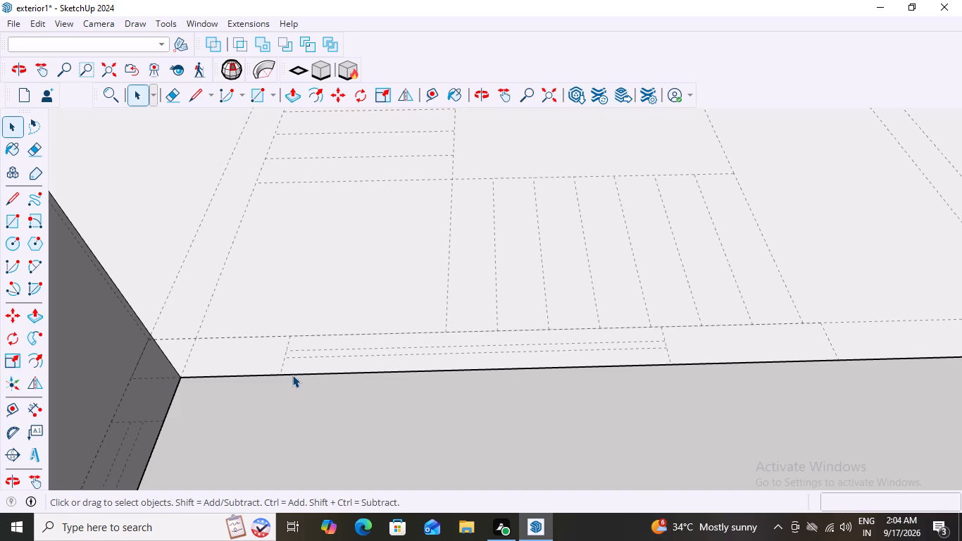
key(r)
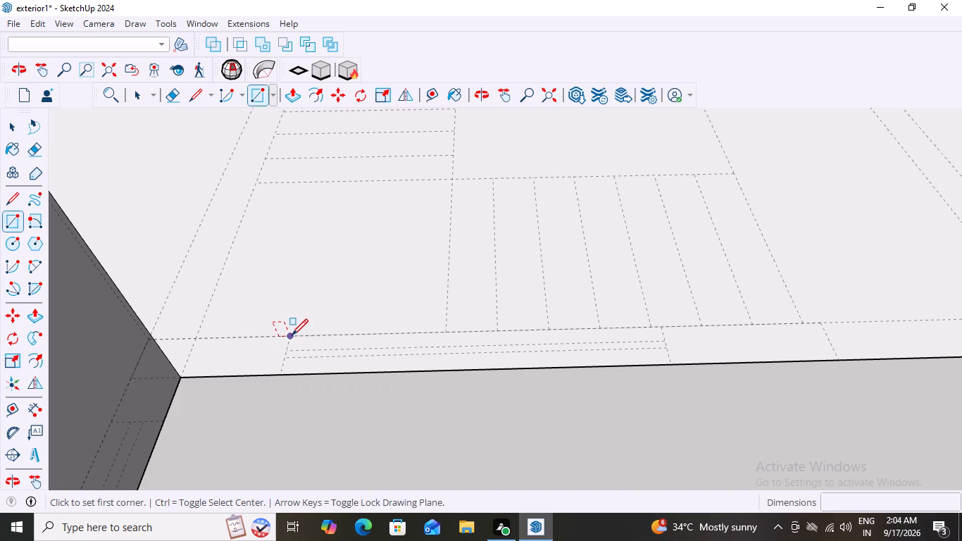
click(291, 335)
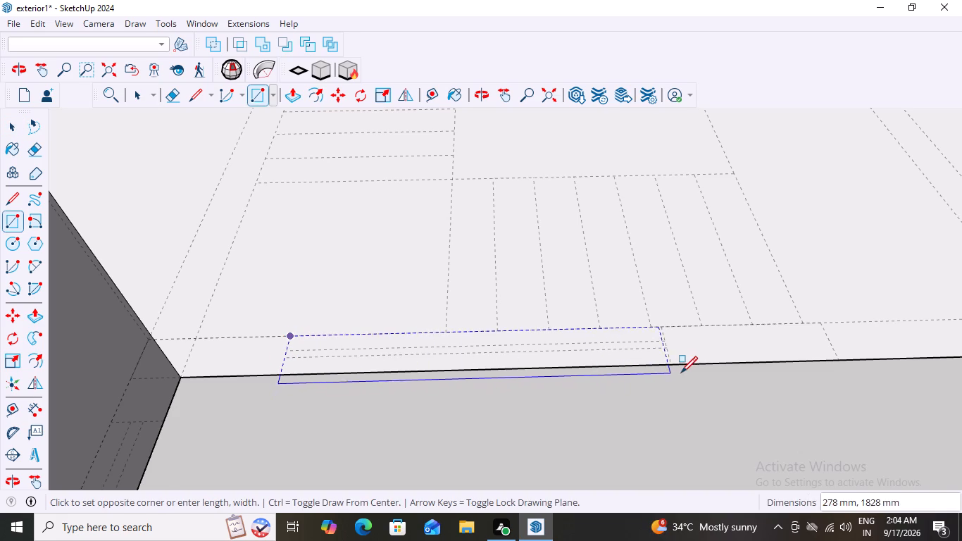
click(668, 363)
key(space)
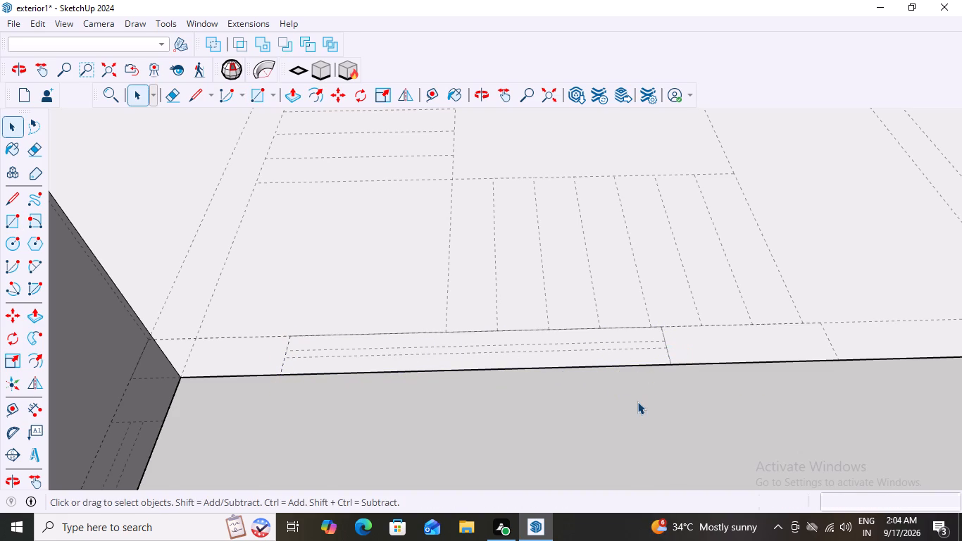
Push/Pull the staircase window rectangle up 600 mm into a block.
key(p)
click(548, 352)
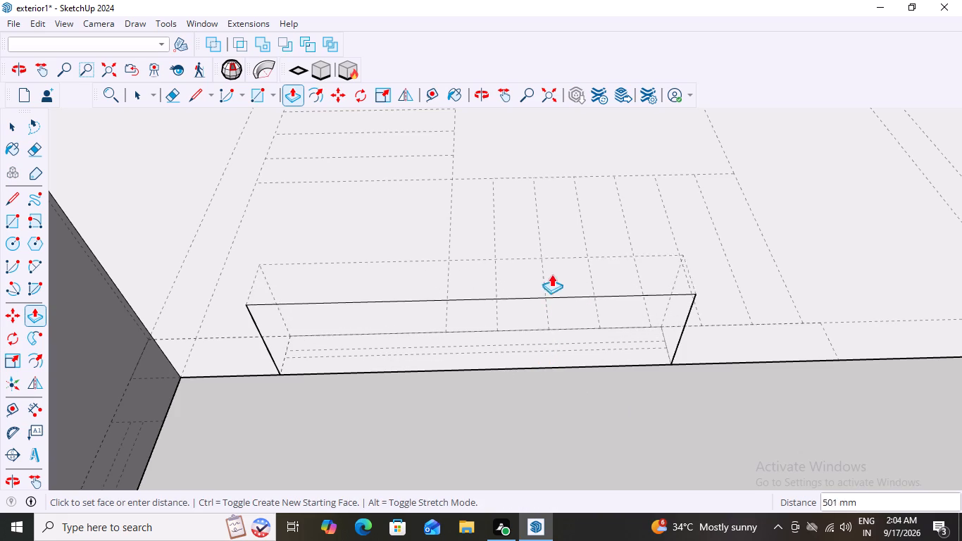
key(6)
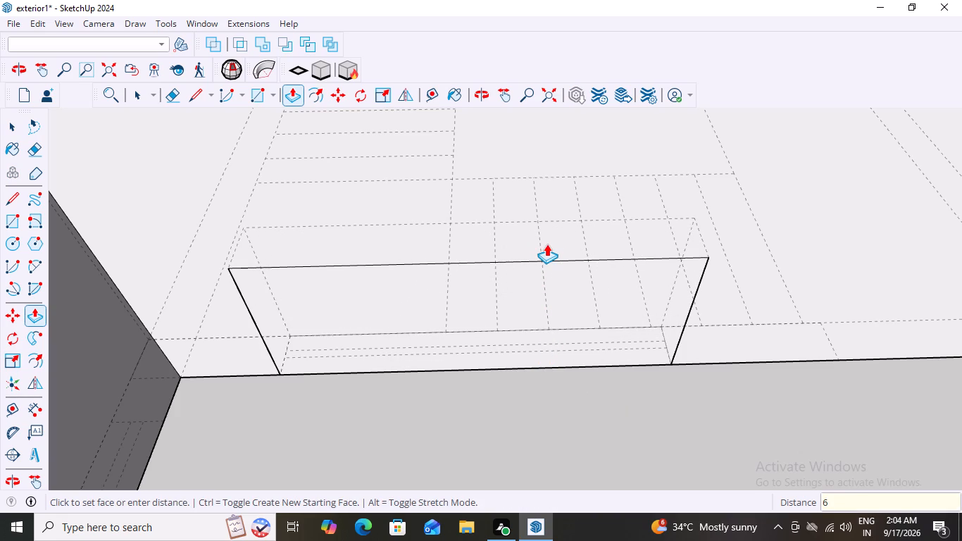
text(00)
key(Return)
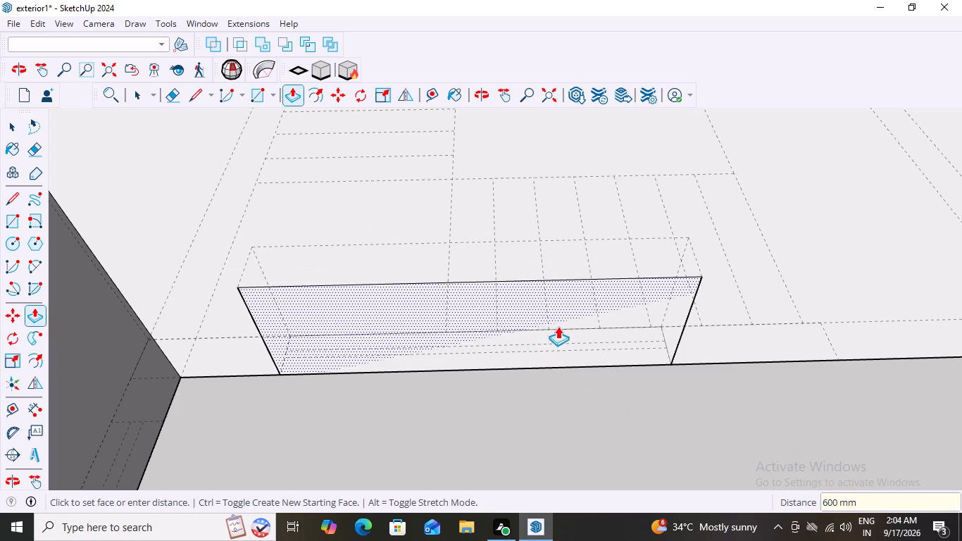
Extend the staircase window block 200 mm beyond both the outer and inner faces of the wall.
click(554, 311)
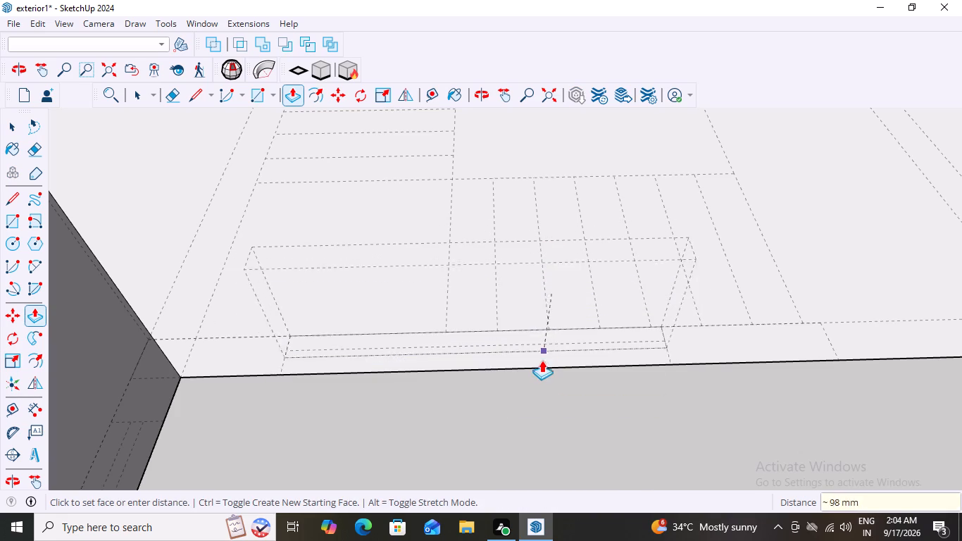
text(200)
key(Return)
scroll(542, 384, down, 16)
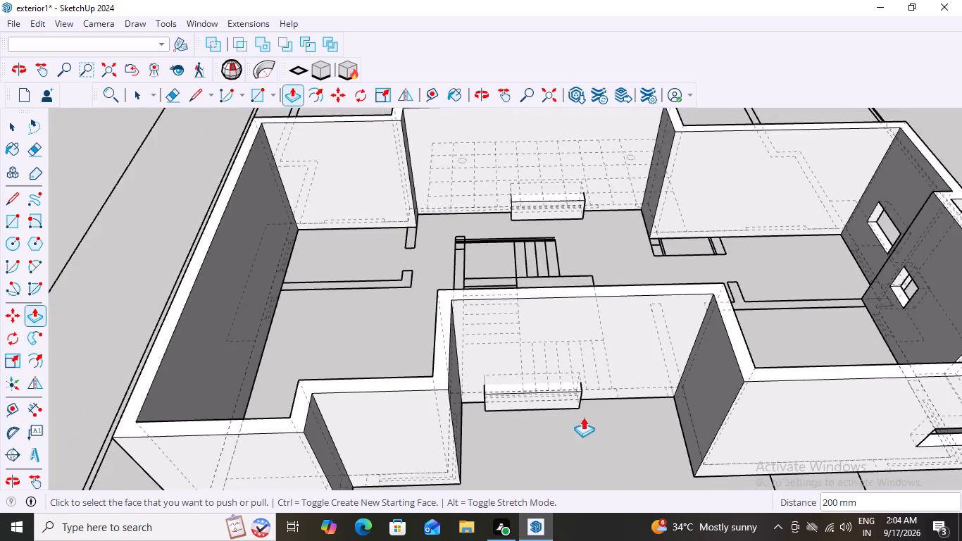
middle_drag(584, 417, 301, 413)
middle_drag(530, 290, 422, 319)
scroll(401, 351, up, 6)
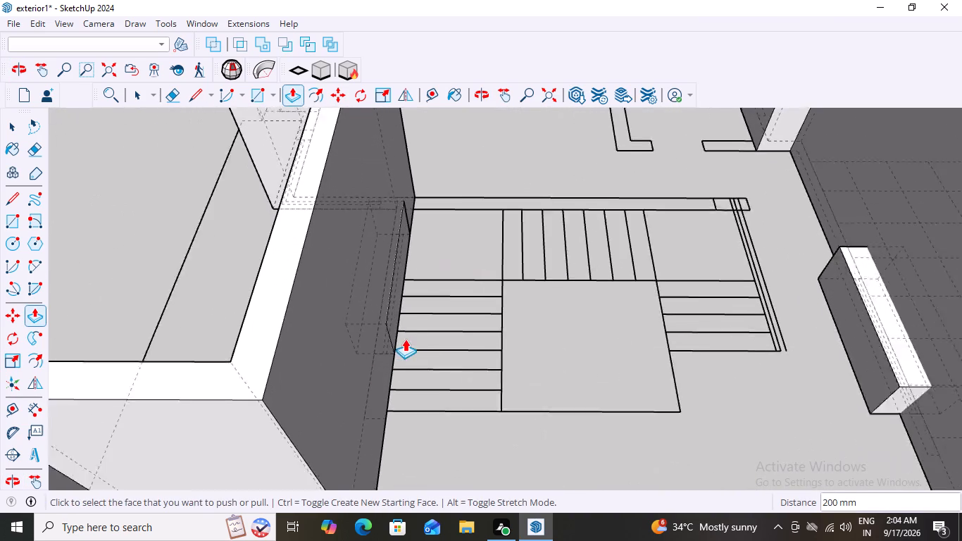
scroll(405, 339, up, 1)
click(396, 299)
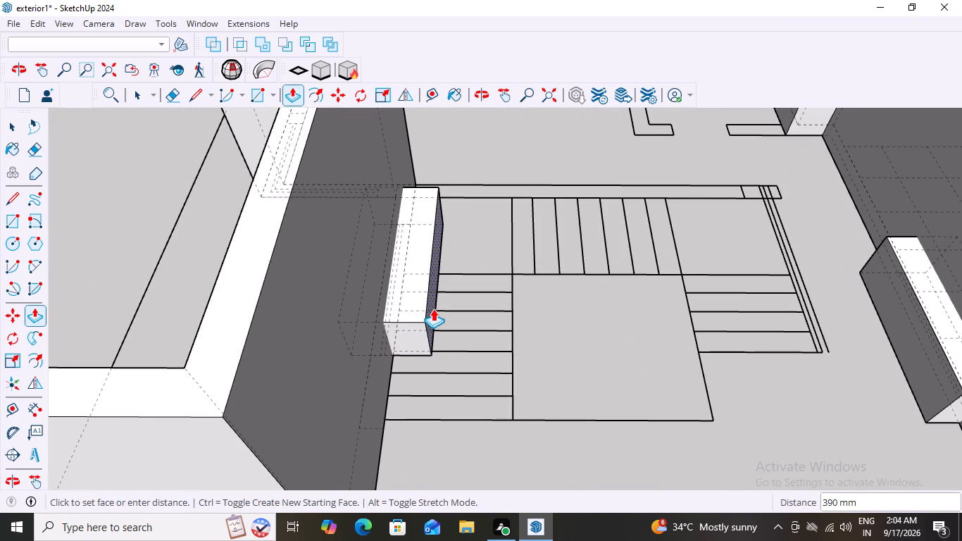
text(200)
key(Return)
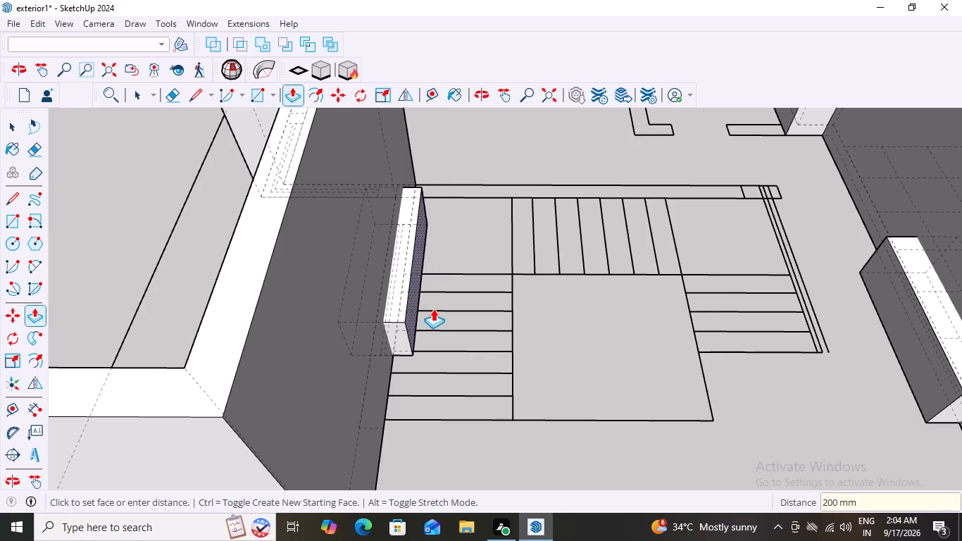
scroll(433, 309, down, 12)
middle_drag(380, 280, 597, 282)
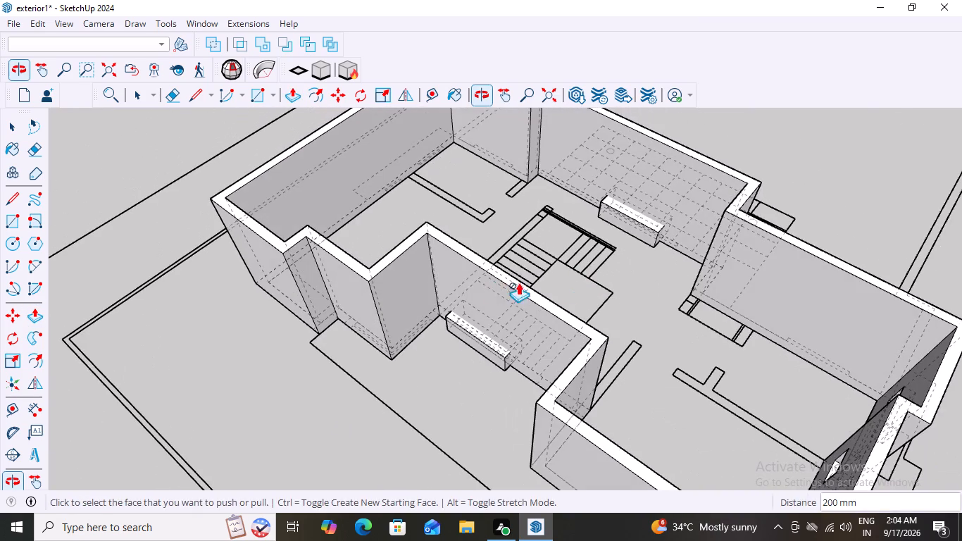
key(space)
Select all the connected geometry of the staircase window block and make it a group.
middle_drag(394, 433, 594, 386)
scroll(540, 328, up, 3)
double_click(542, 333)
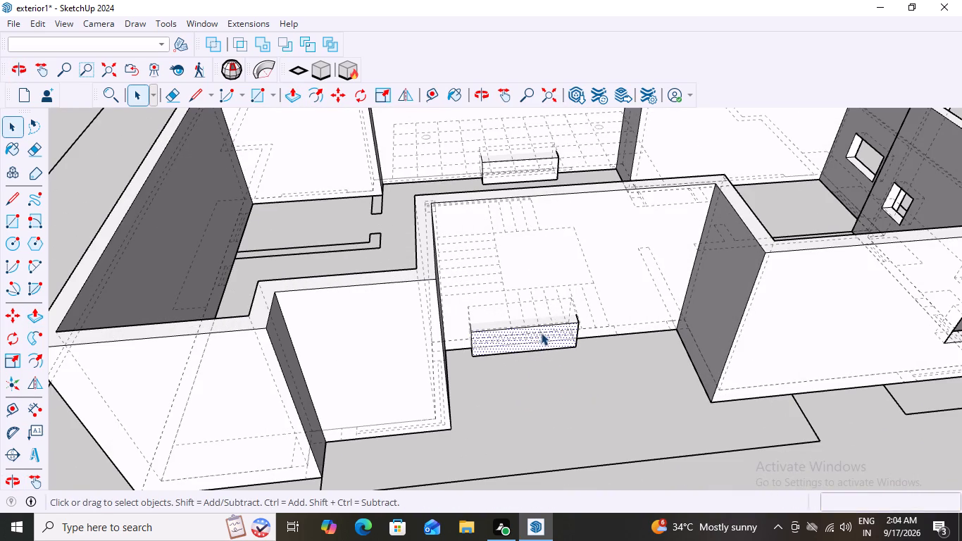
triple_click(539, 332)
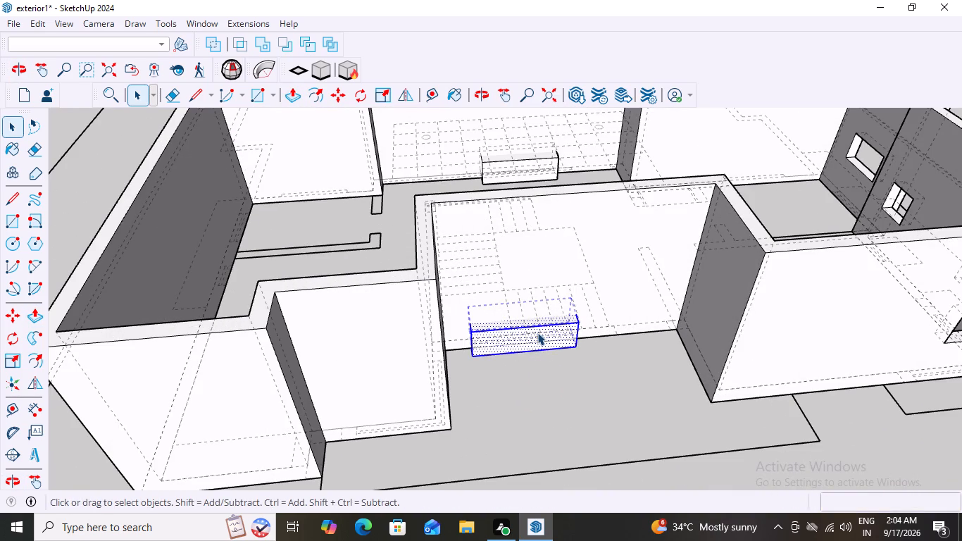
scroll(535, 356, up, 3)
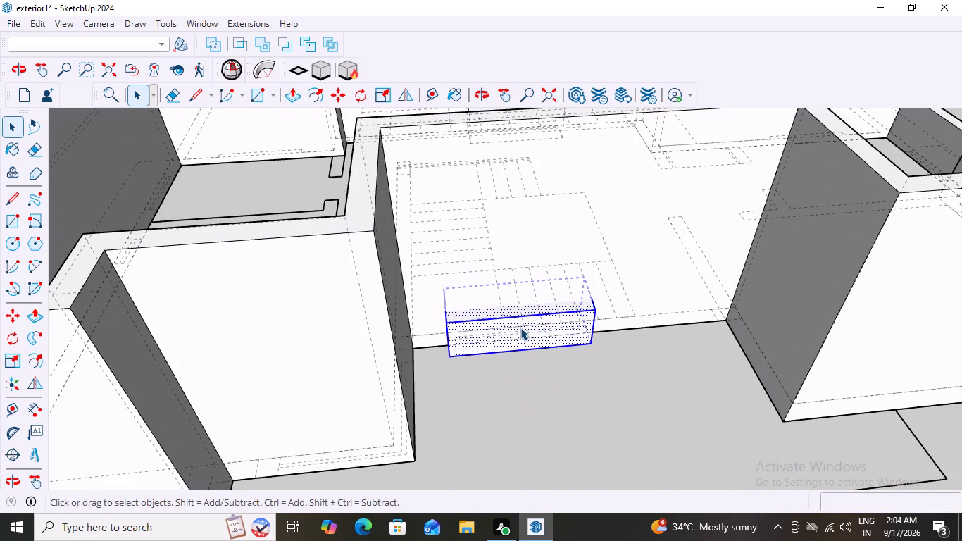
right_click(520, 328)
click(574, 197)
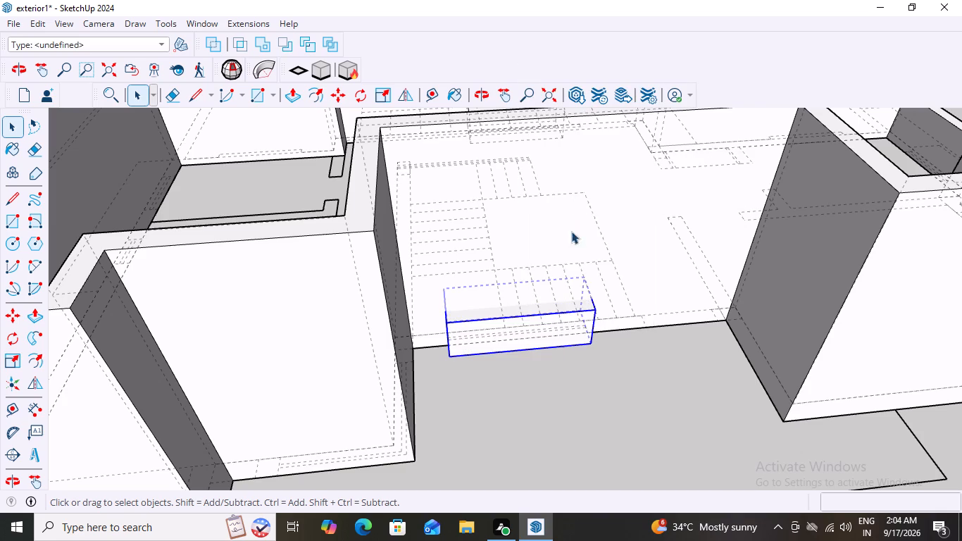
Move the staircase window block straight up by 3', keeping it locked to the vertical axis.
scroll(546, 390, down, 4)
key(m)
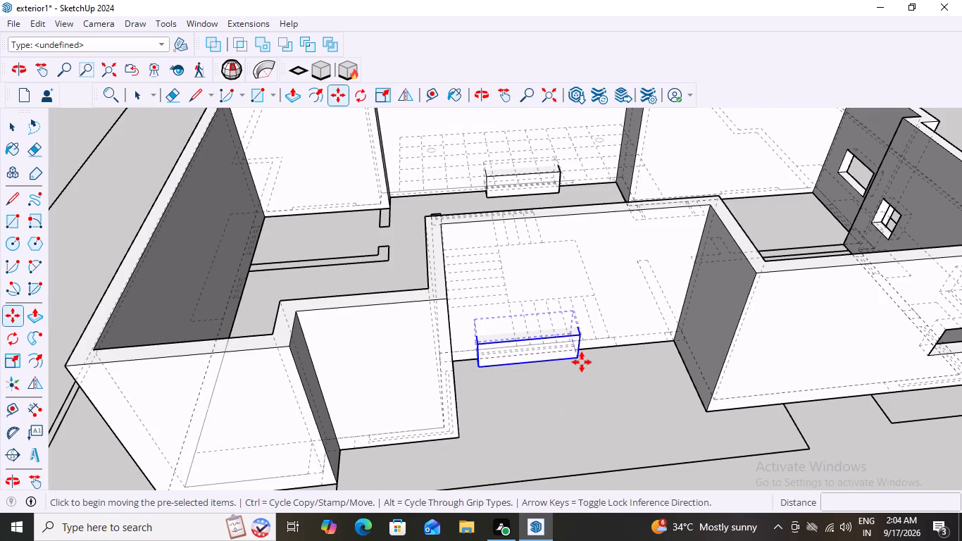
click(578, 359)
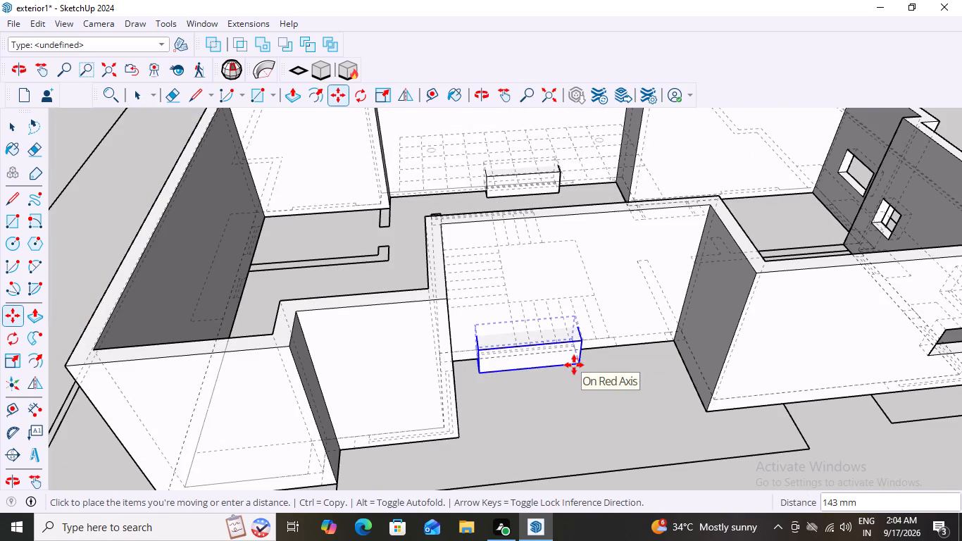
key(Up)
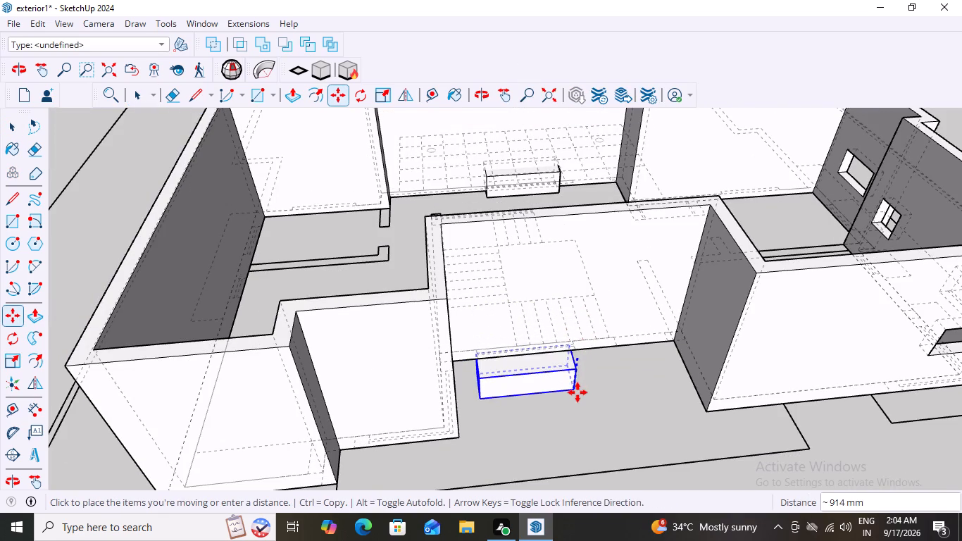
scroll(577, 392, down, 4)
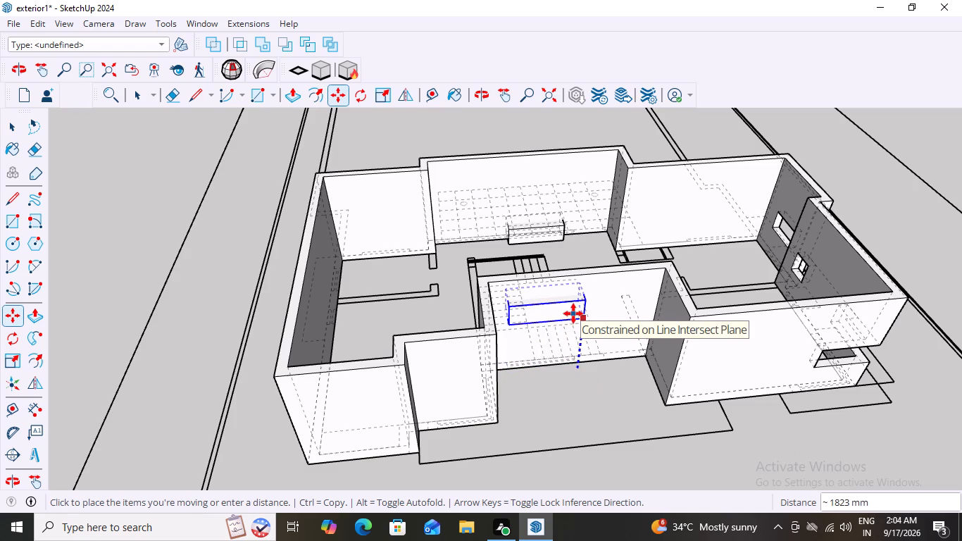
key(3)
key(apostrophe)
key(Return)
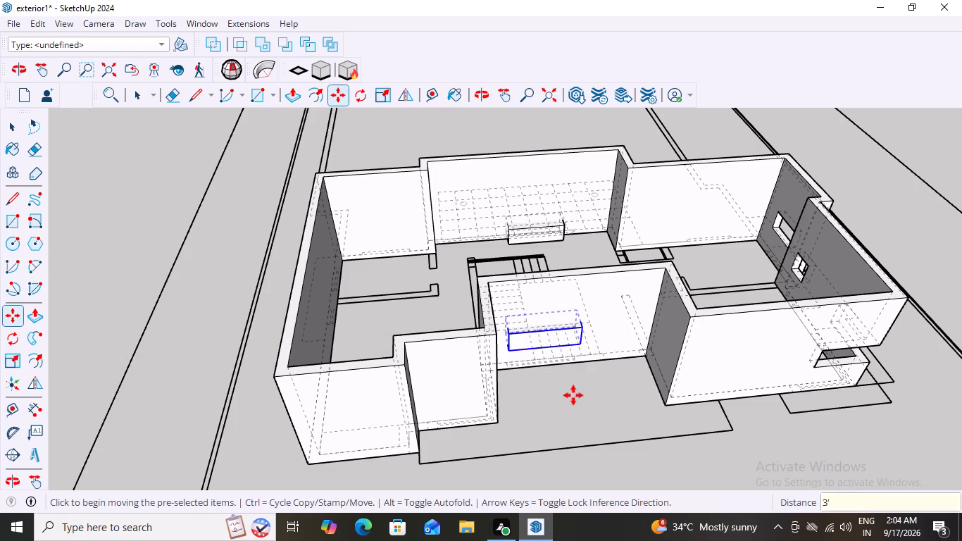
key(space)
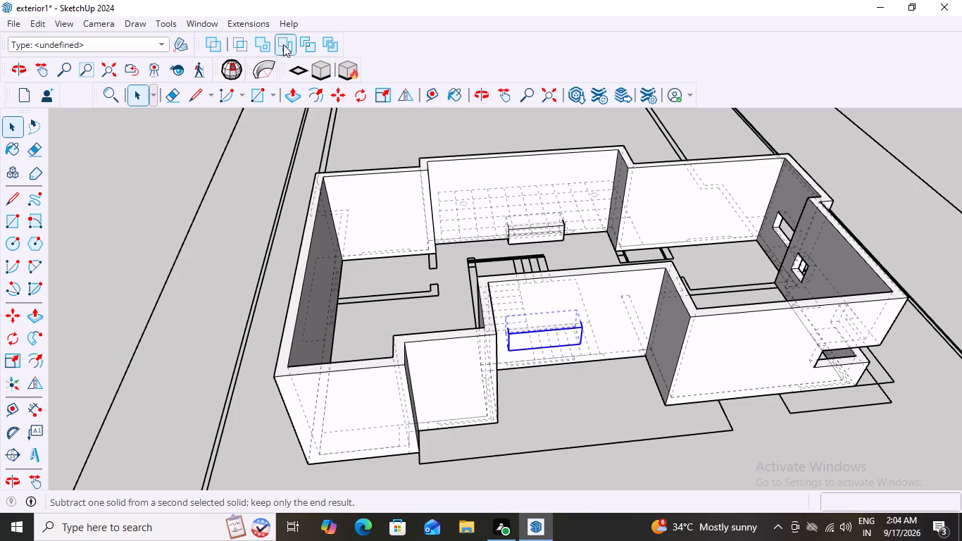
Subtract the raised staircase window block from the second-floor walls to cut the window opening.
click(283, 44)
click(543, 297)
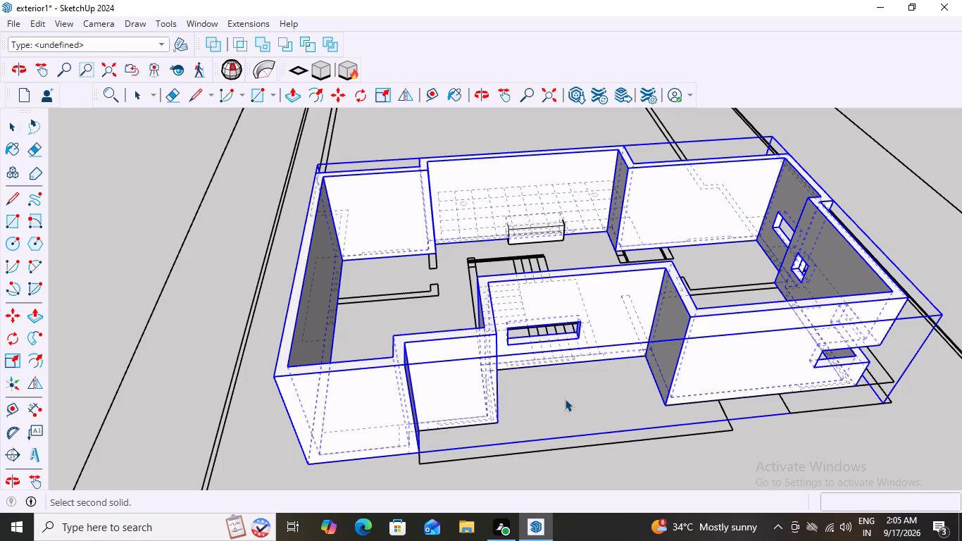
key(space)
click(565, 399)
middle_drag(558, 371, 487, 292)
scroll(487, 292, up, 4)
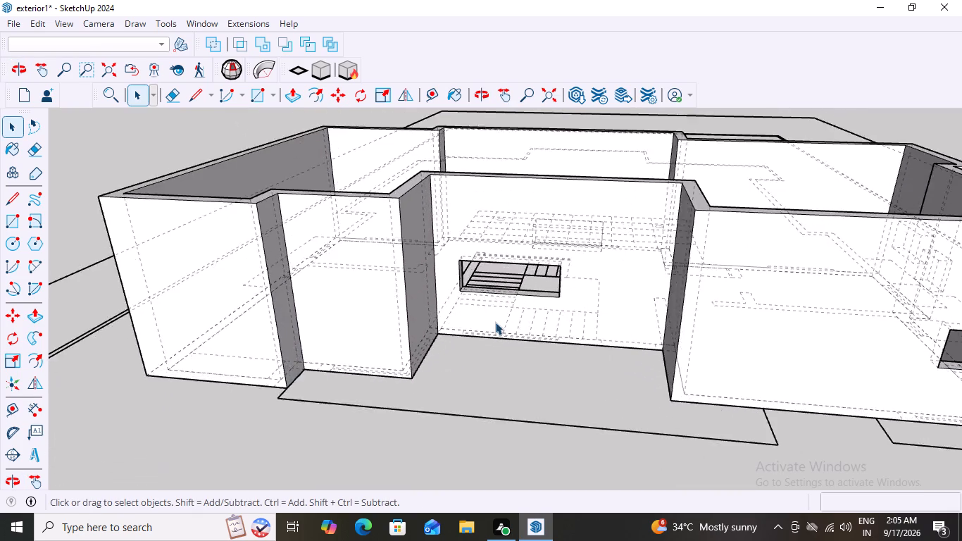
Draw a rectangle of about 1448 by 1448 mm over the corner window's plan lines at the projecting room beside the staircase.
scroll(495, 322, up, 3)
middle_drag(495, 344, 585, 366)
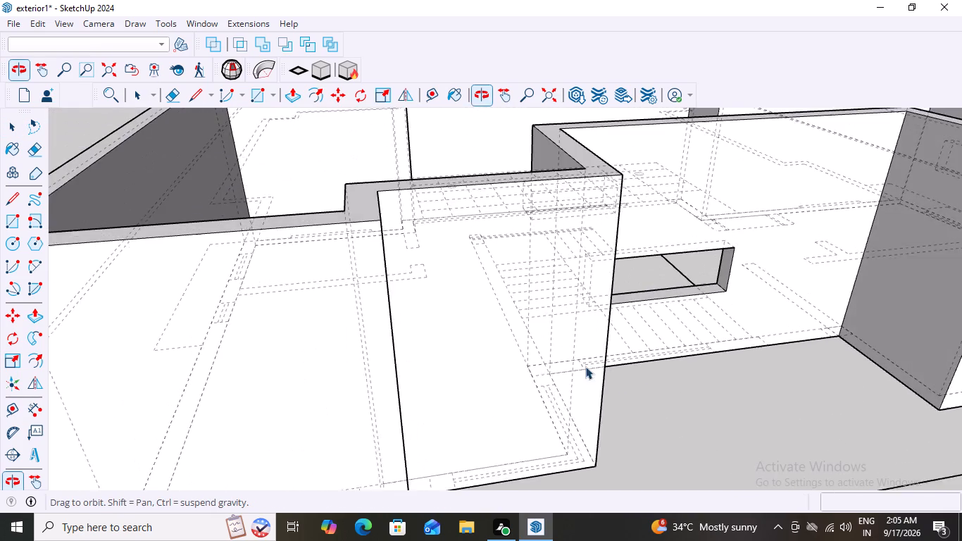
middle_drag(585, 366, 586, 366)
scroll(511, 331, down, 8)
middle_drag(523, 404, 473, 408)
scroll(458, 424, up, 1)
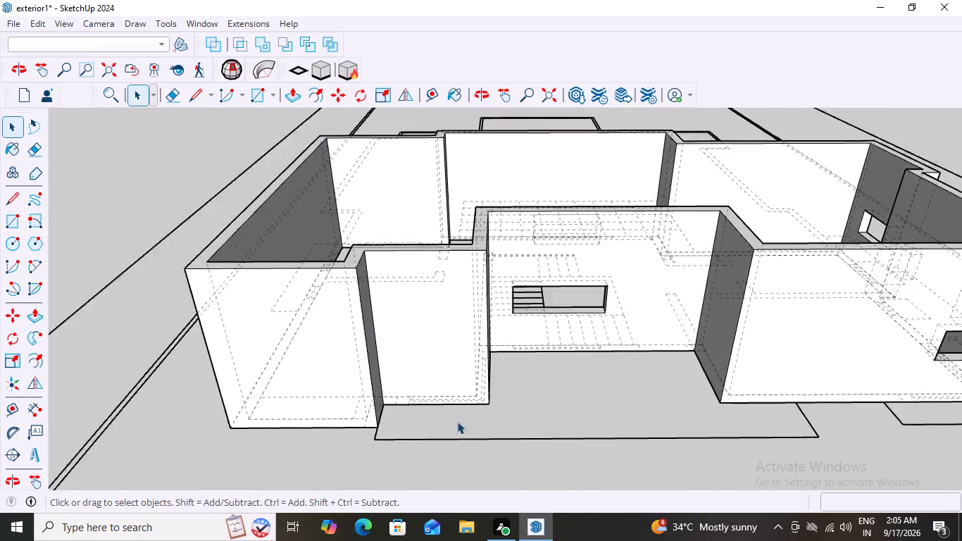
scroll(457, 421, up, 10)
middle_drag(406, 400, 429, 437)
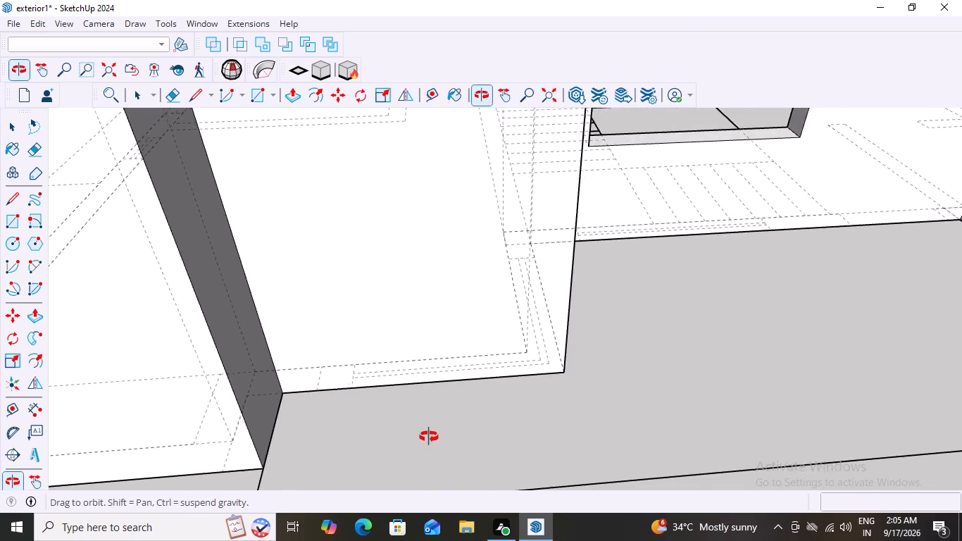
middle_drag(429, 437, 348, 436)
middle_drag(525, 412, 489, 425)
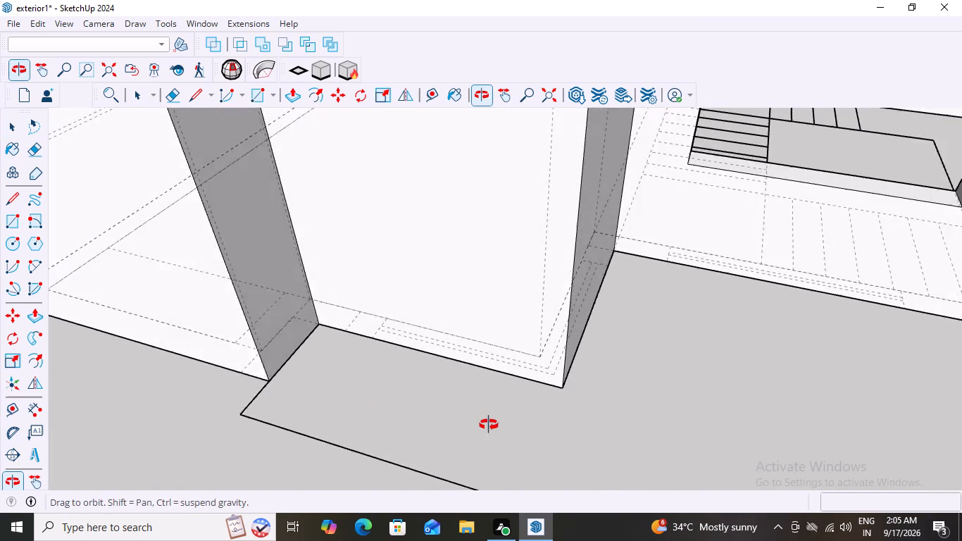
middle_drag(489, 425, 475, 428)
middle_drag(485, 409, 588, 430)
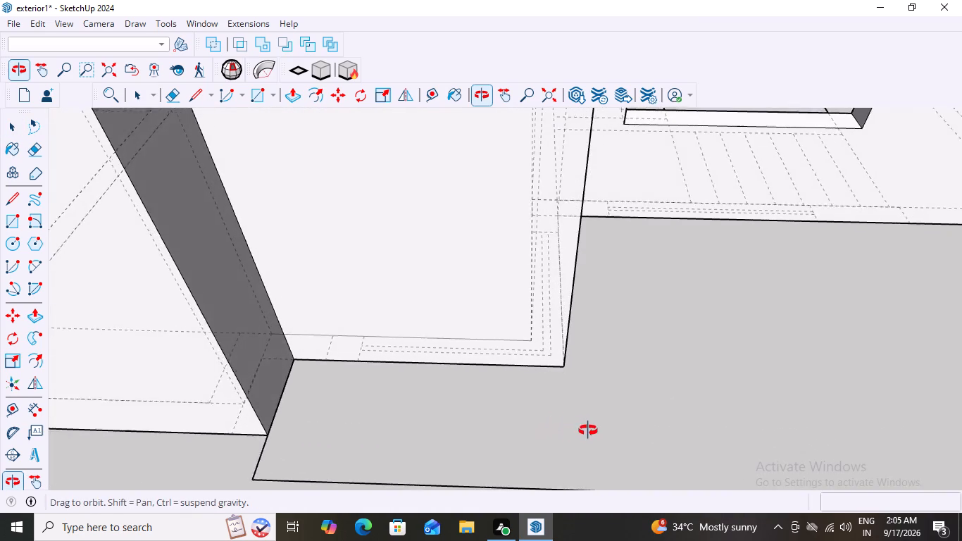
middle_drag(588, 430, 592, 432)
key(r)
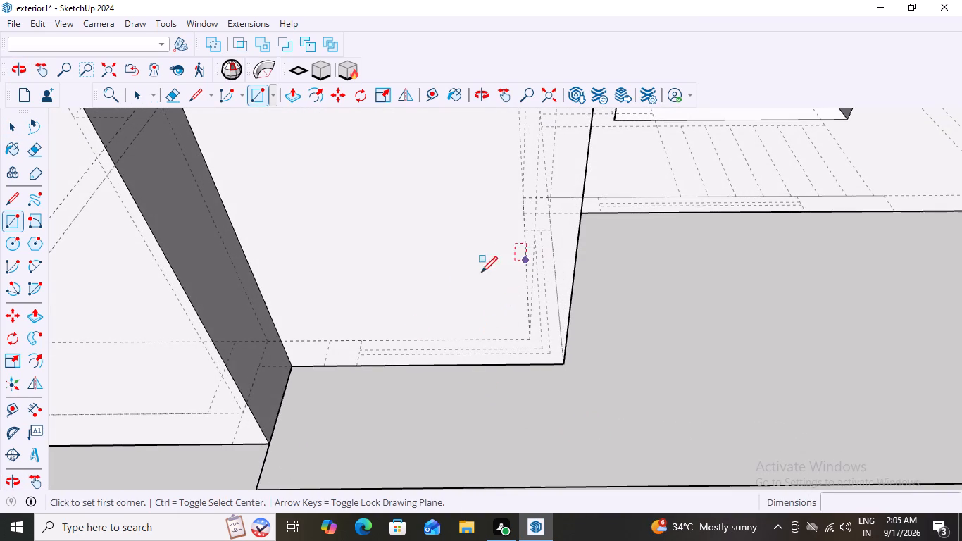
middle_drag(471, 402, 439, 401)
scroll(356, 357, up, 1)
click(361, 350)
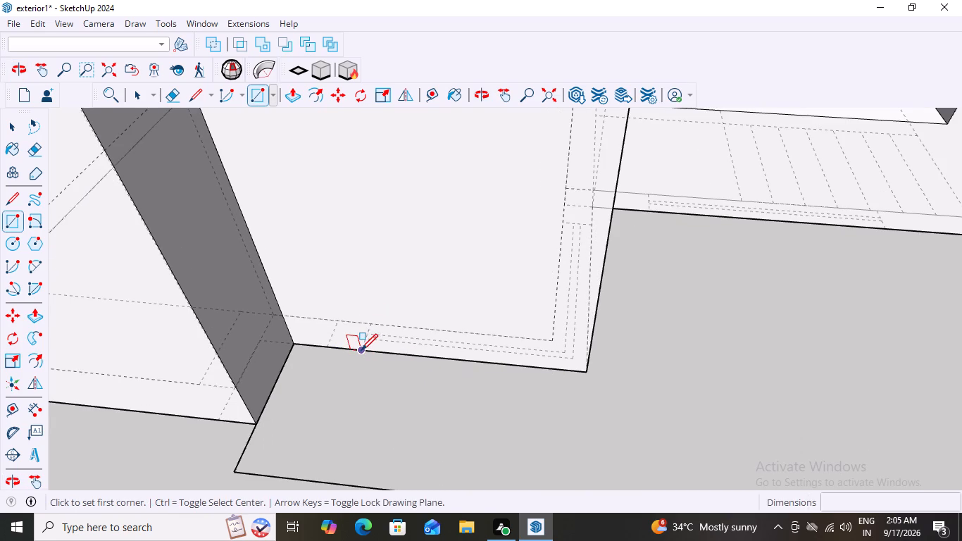
click(591, 227)
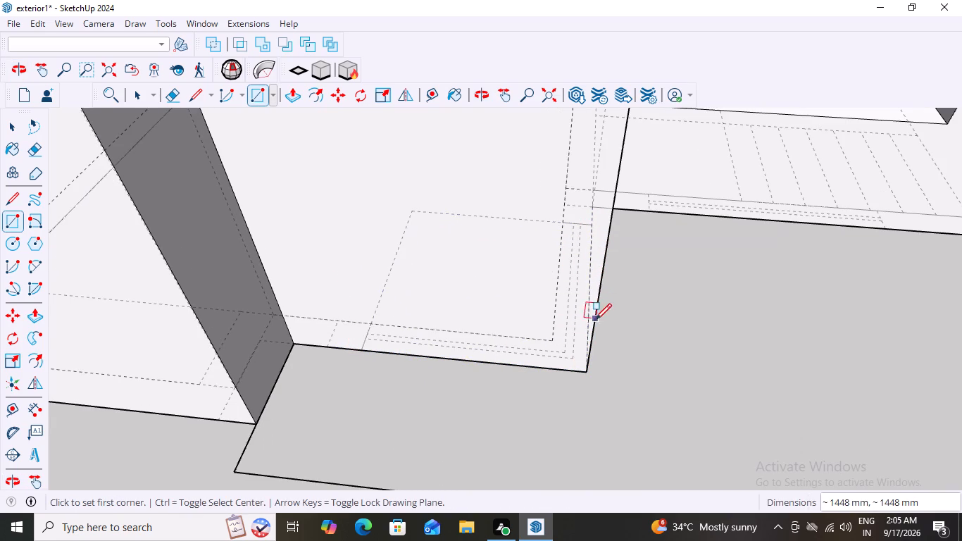
Push/Pull the corner window rectangle up 600 mm to form a block.
key(space)
text(p)
click(491, 278)
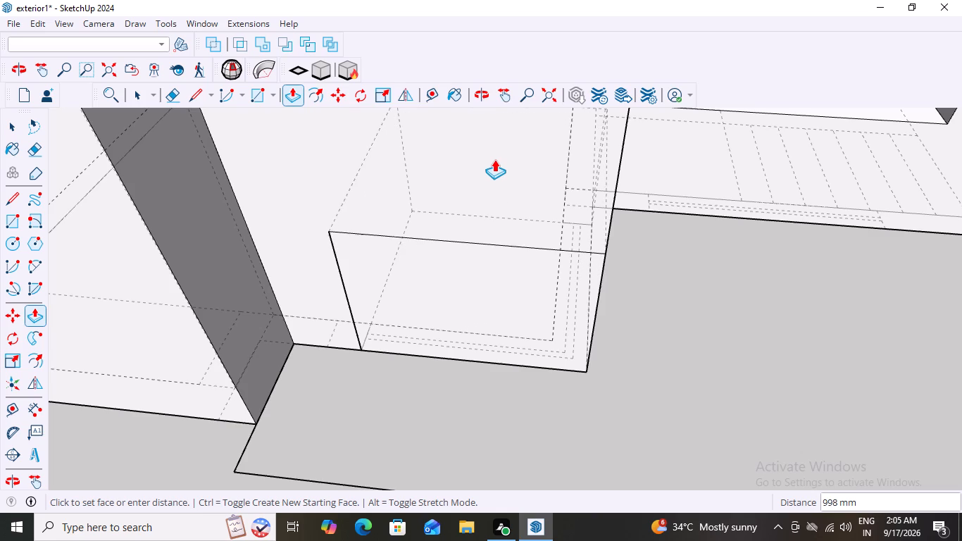
key(6)
text(00)
key(Return)
Extend the corner window block 200 mm beyond the outer faces of both adjoining walls.
click(483, 317)
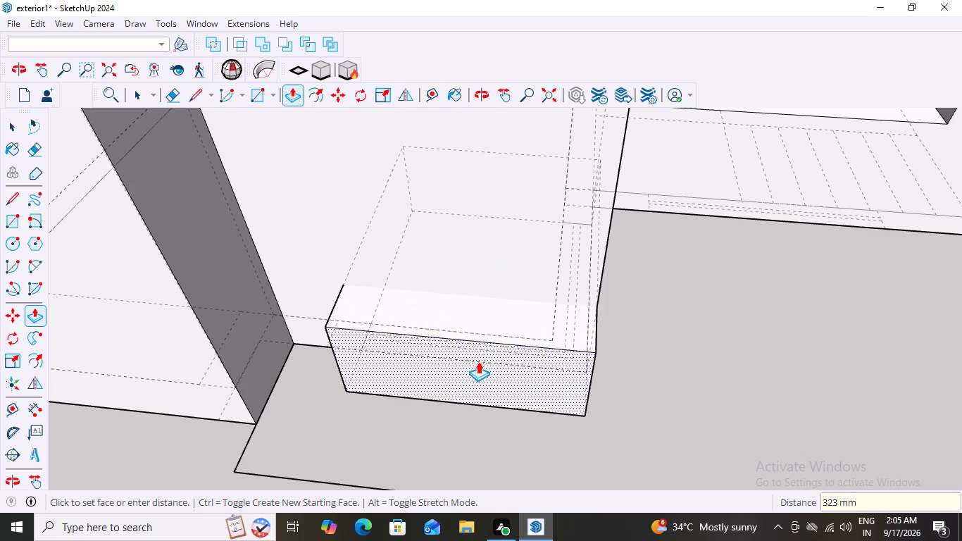
text(200)
key(Return)
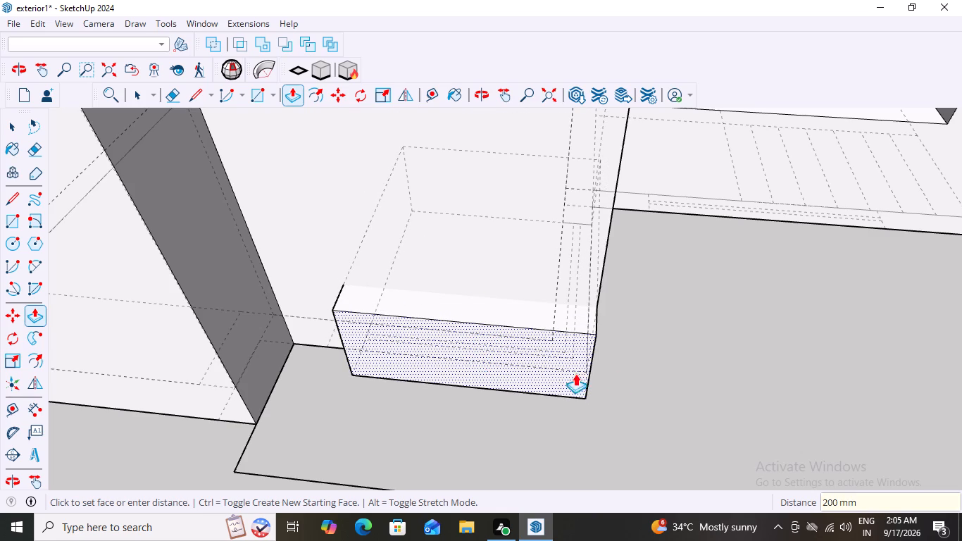
middle_drag(695, 369, 582, 381)
double_click(574, 323)
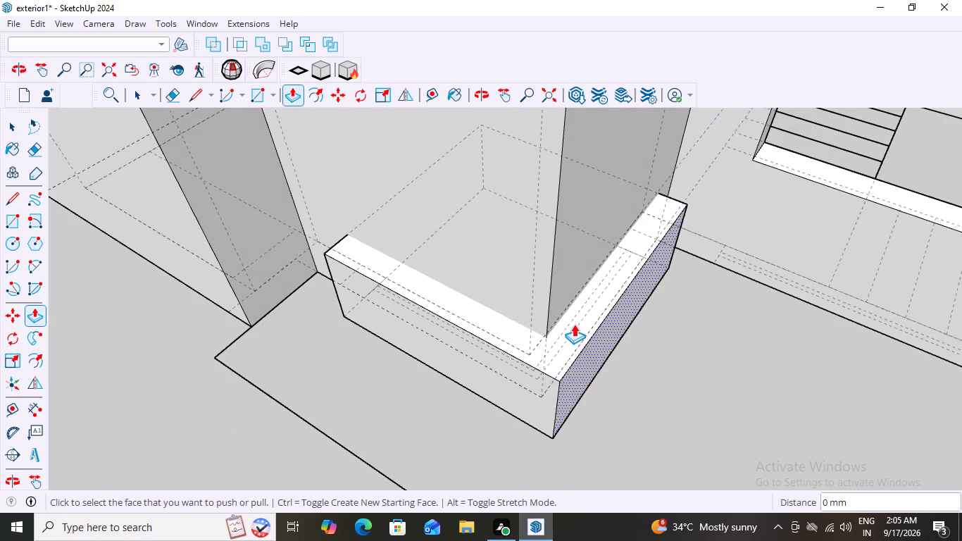
Select all the connected geometry of the corner window block and make it a group.
scroll(654, 396, down, 1)
key(space)
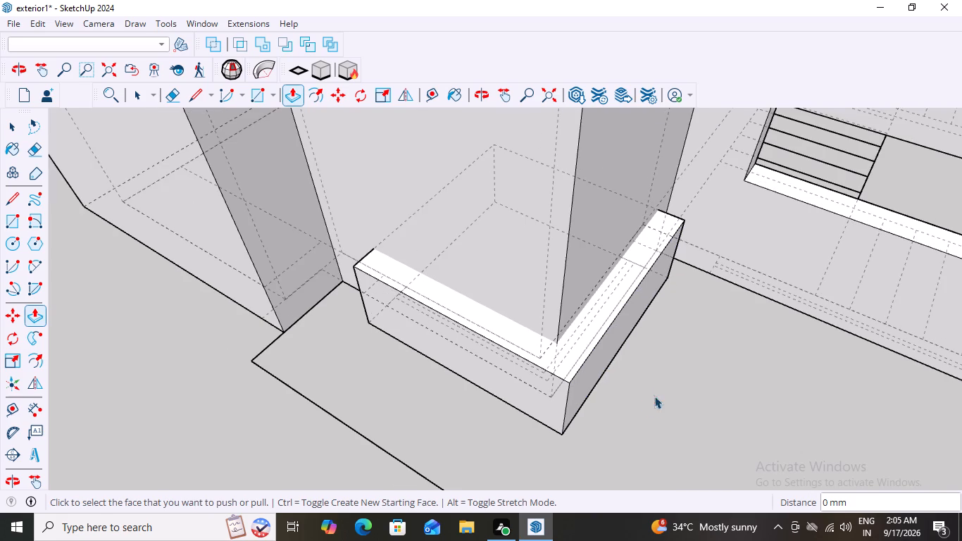
triple_click(570, 372)
click(570, 372)
click(639, 414)
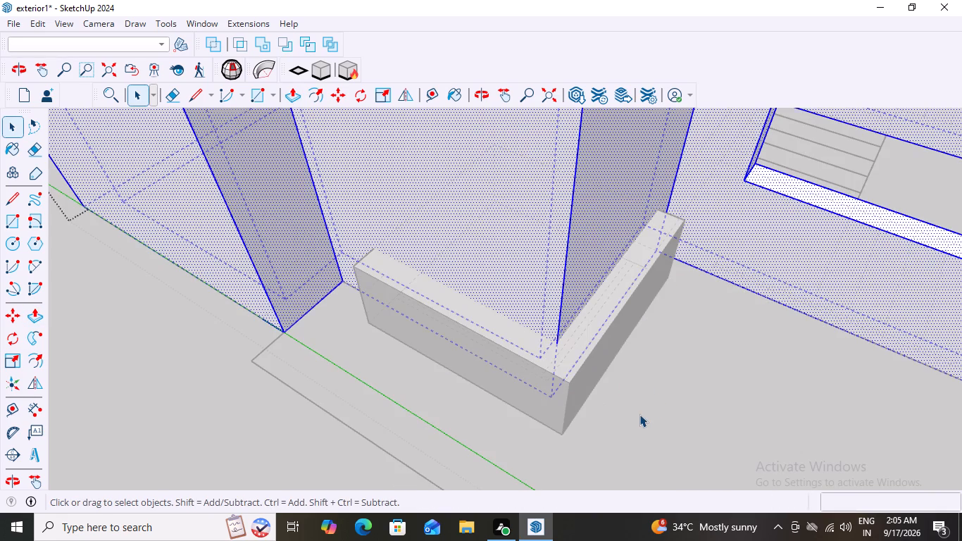
scroll(643, 416, down, 6)
click(317, 399)
scroll(351, 407, down, 3)
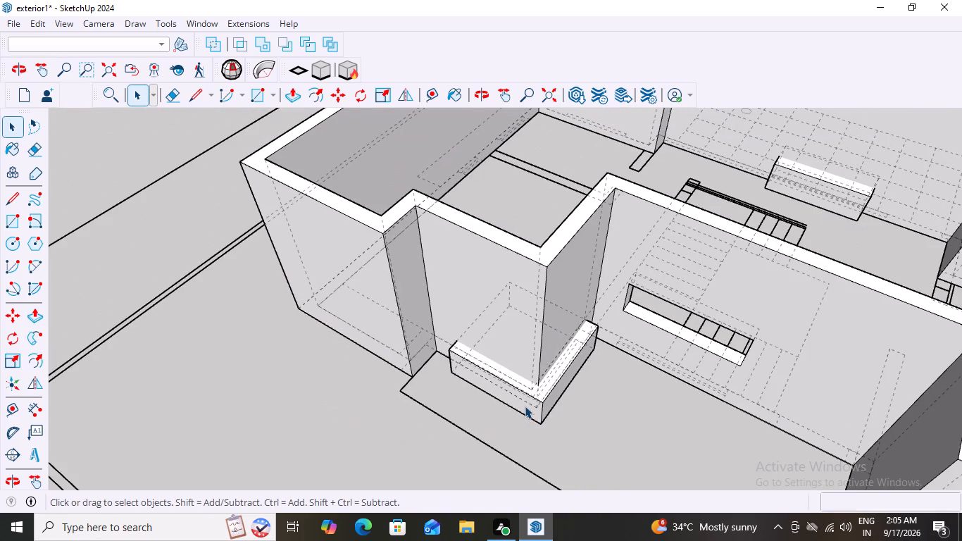
triple_click(525, 406)
right_click(524, 406)
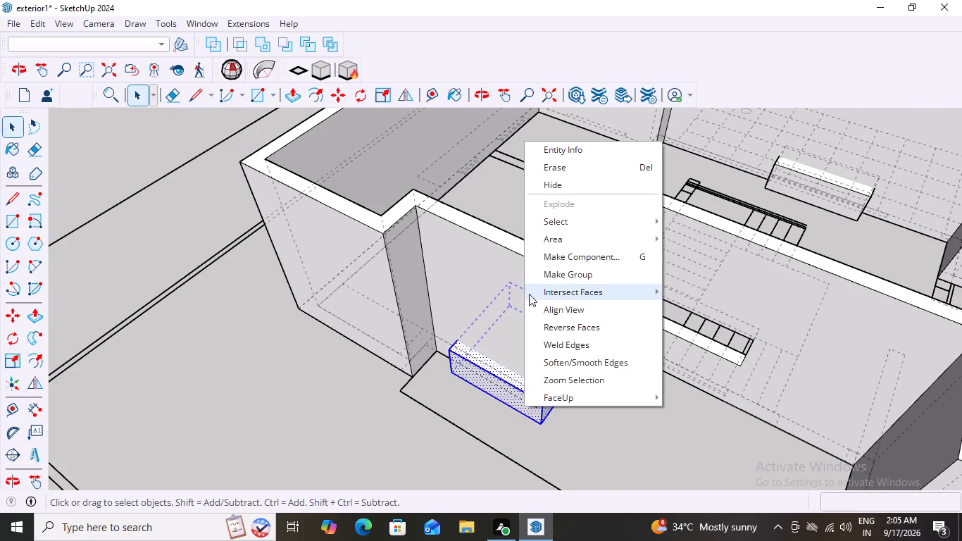
click(570, 275)
Move the corner window block straight up by 3', keeping it locked to the vertical axis.
scroll(568, 437, up, 1)
middle_drag(568, 437, 603, 433)
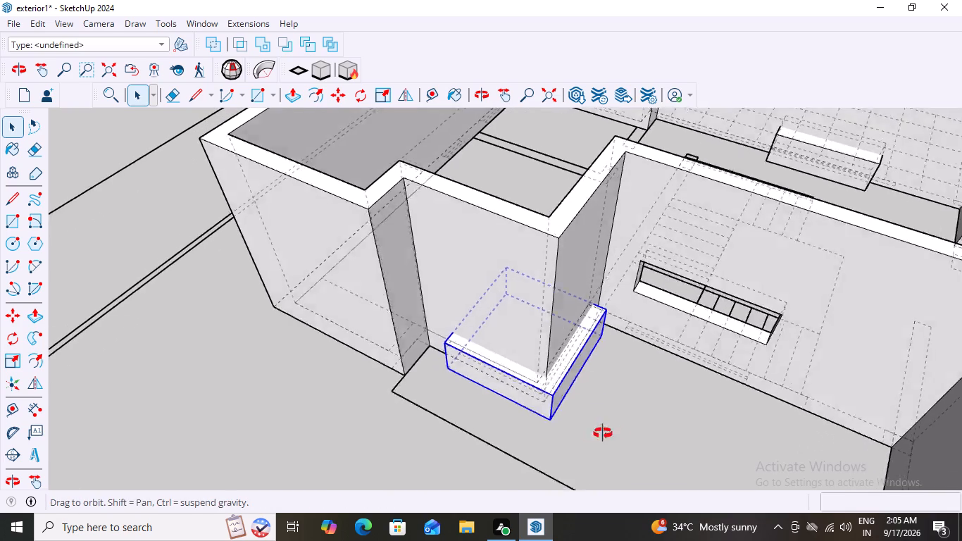
middle_drag(603, 433, 651, 390)
key(m)
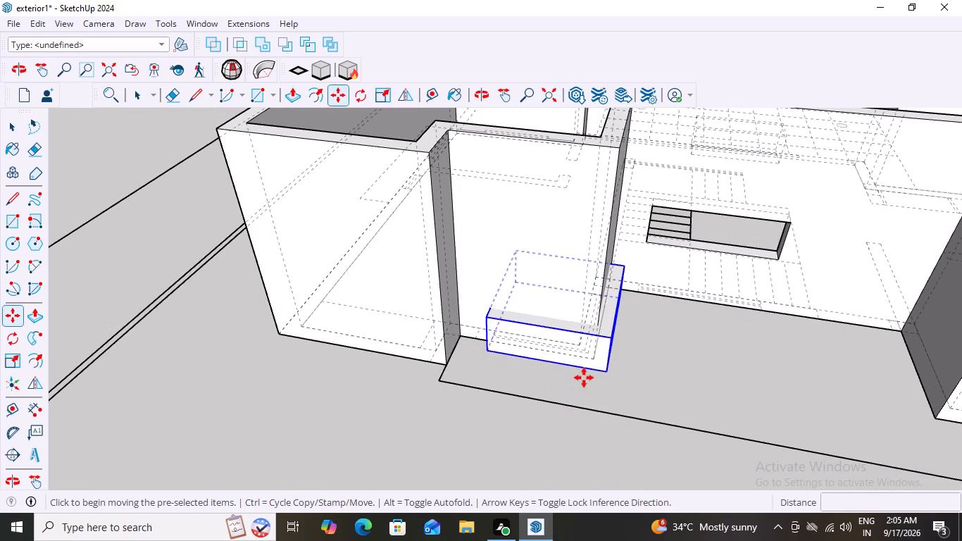
click(608, 371)
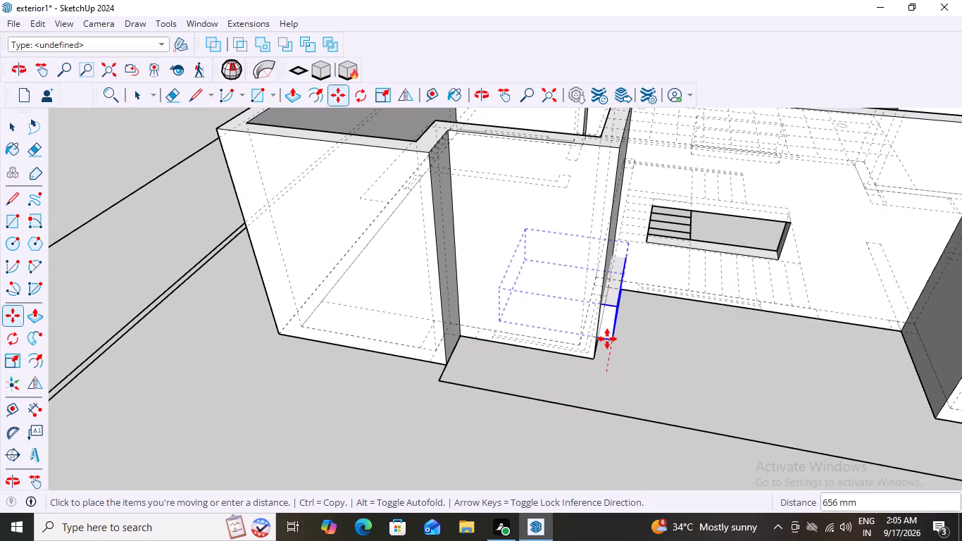
key(Up)
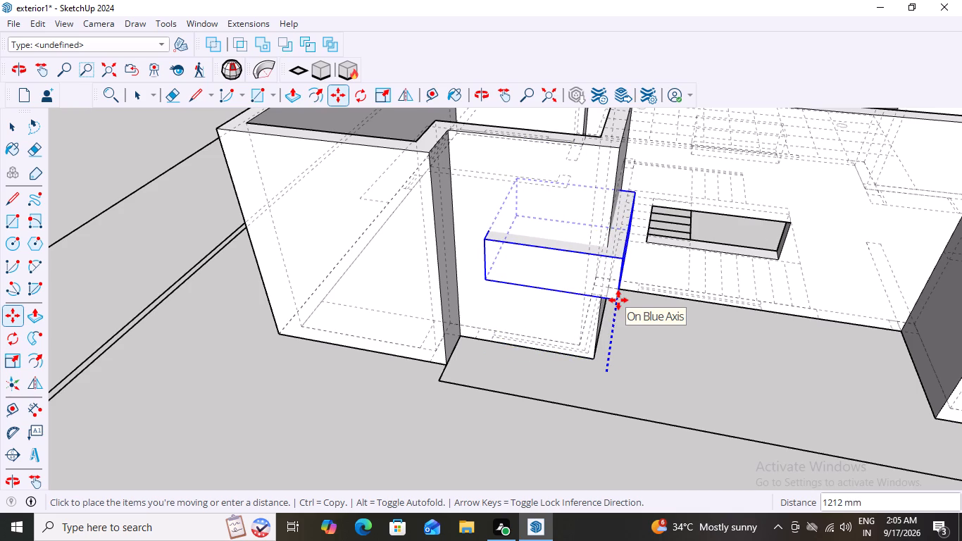
text(3')
key(Return)
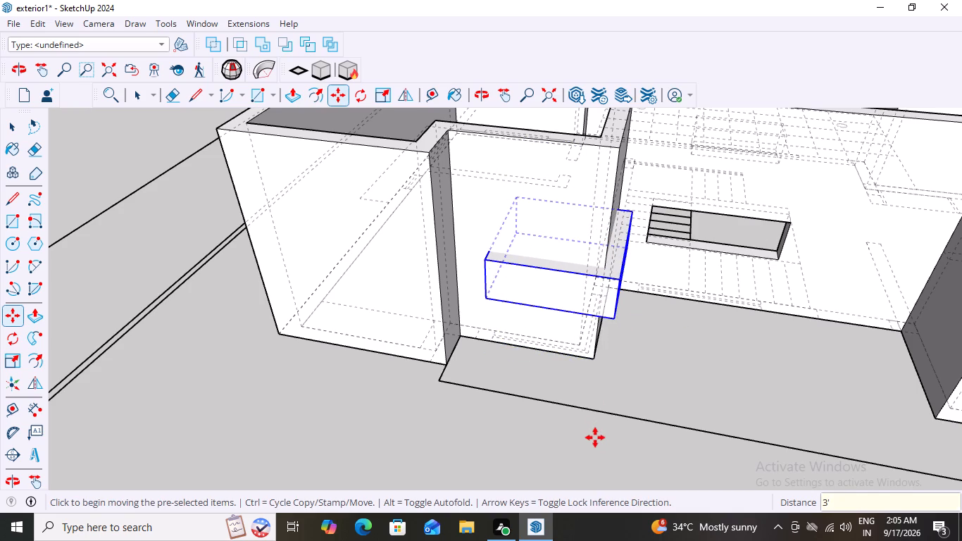
Subtract the raised corner window block from the second-floor walls to cut the wraparound window opening.
scroll(595, 437, down, 3)
key(space)
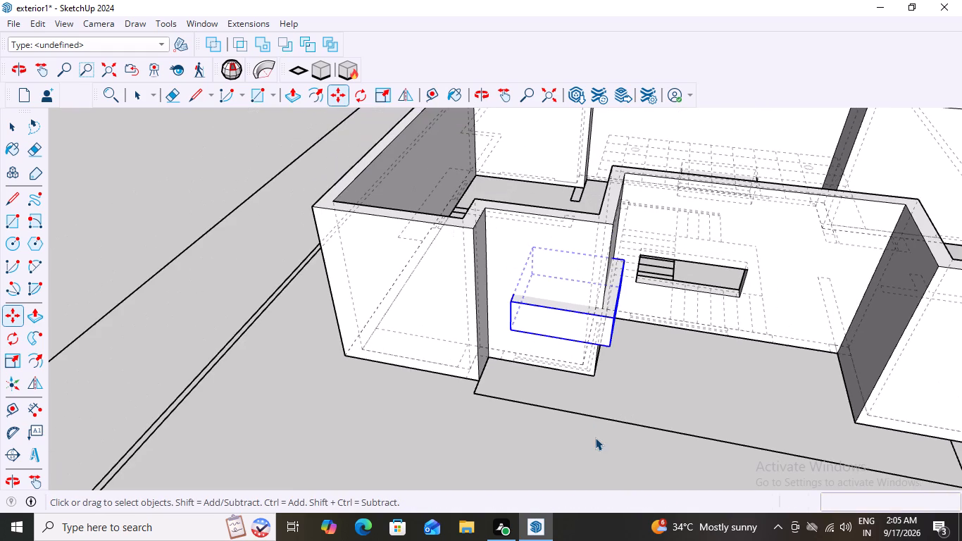
scroll(490, 436, down, 2)
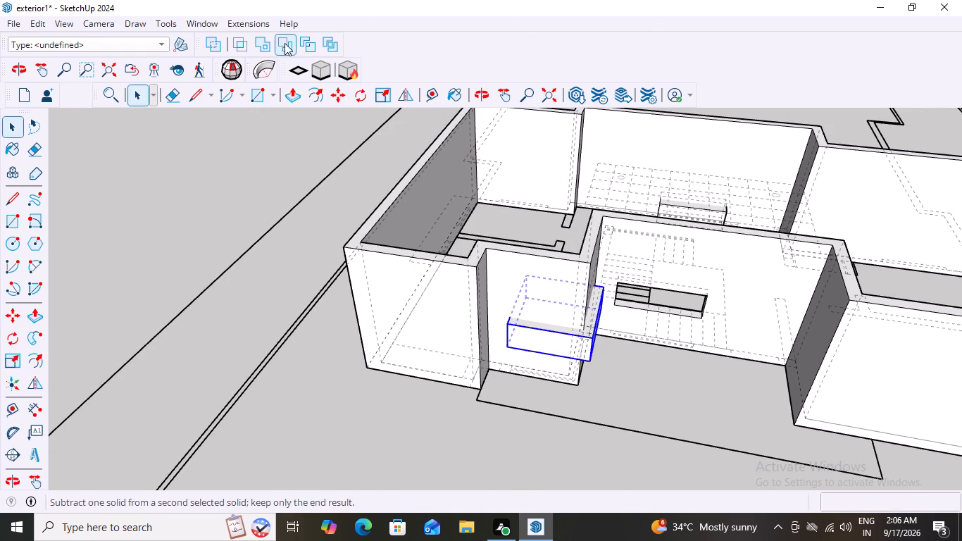
click(283, 42)
click(528, 263)
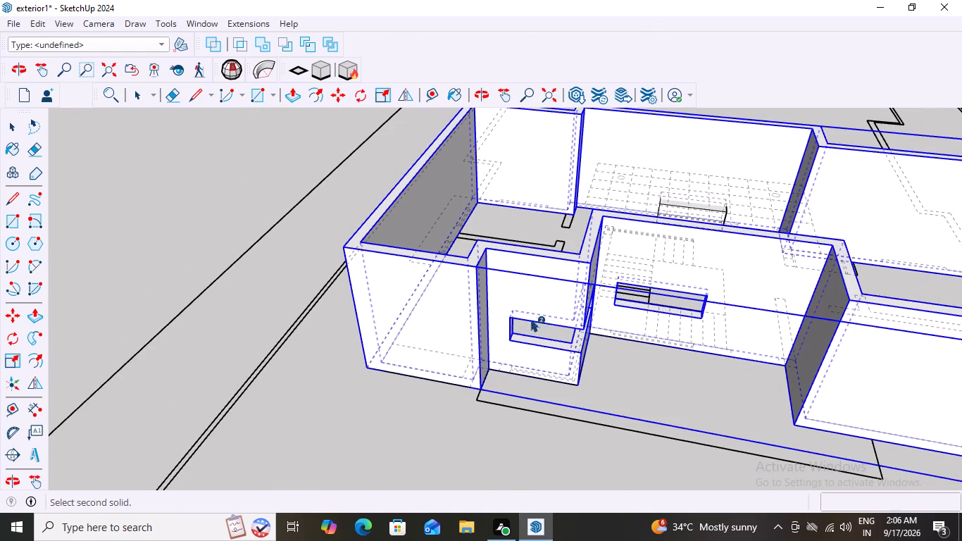
key(space)
click(504, 434)
Draw a rectangle about 612 mm long across the wall thickness over the smaller window's plan lines on the long side wall.
middle_drag(519, 444, 639, 425)
scroll(519, 444, down, 1)
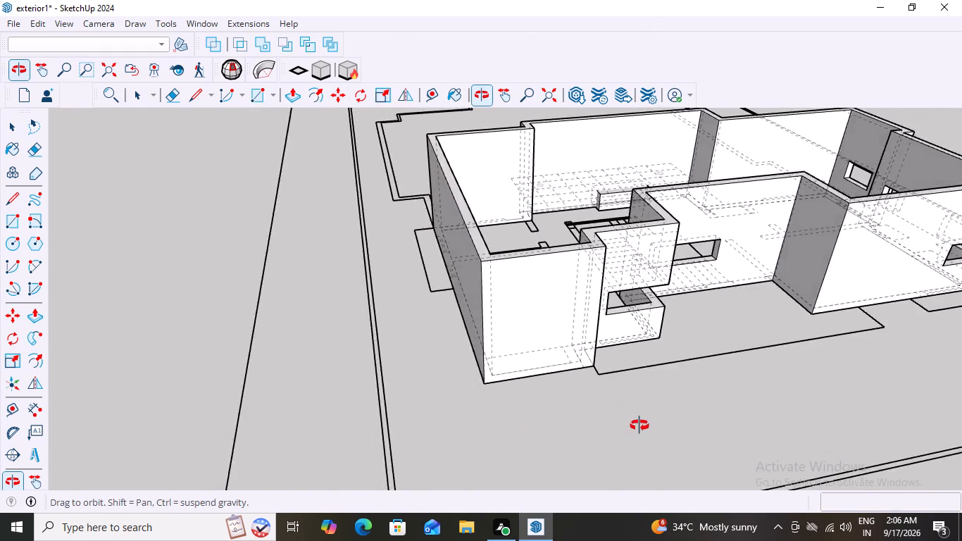
middle_drag(639, 425, 652, 471)
scroll(531, 392, up, 3)
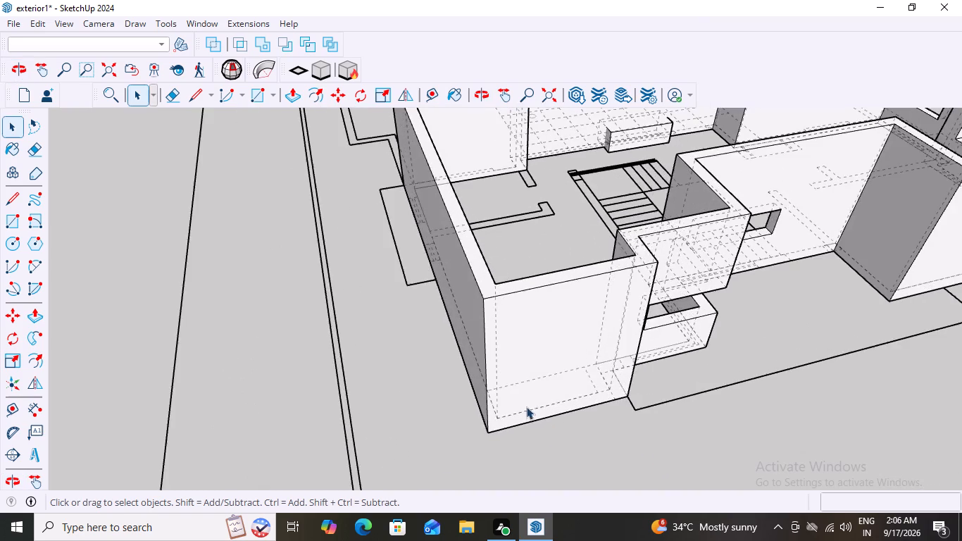
middle_drag(514, 416, 790, 464)
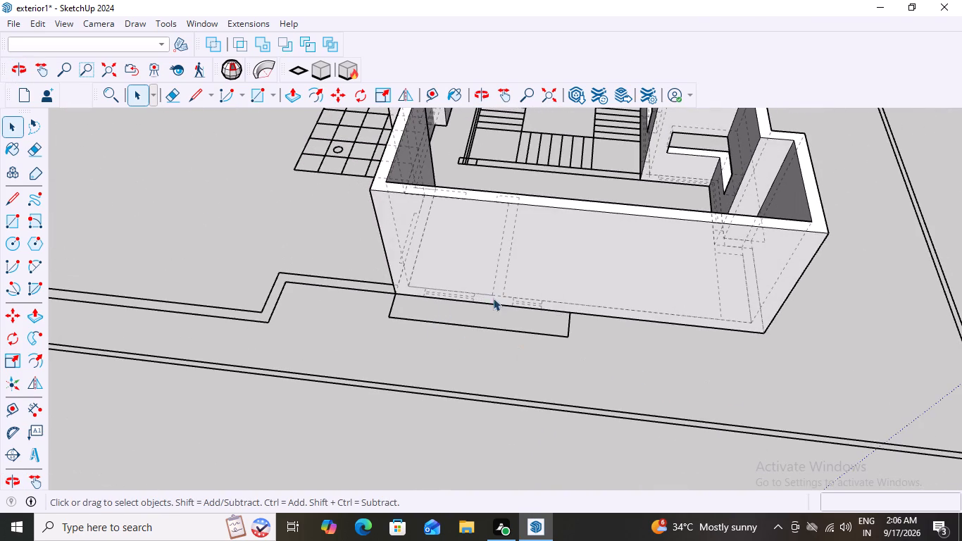
scroll(496, 297, up, 1)
middle_drag(498, 312, 557, 320)
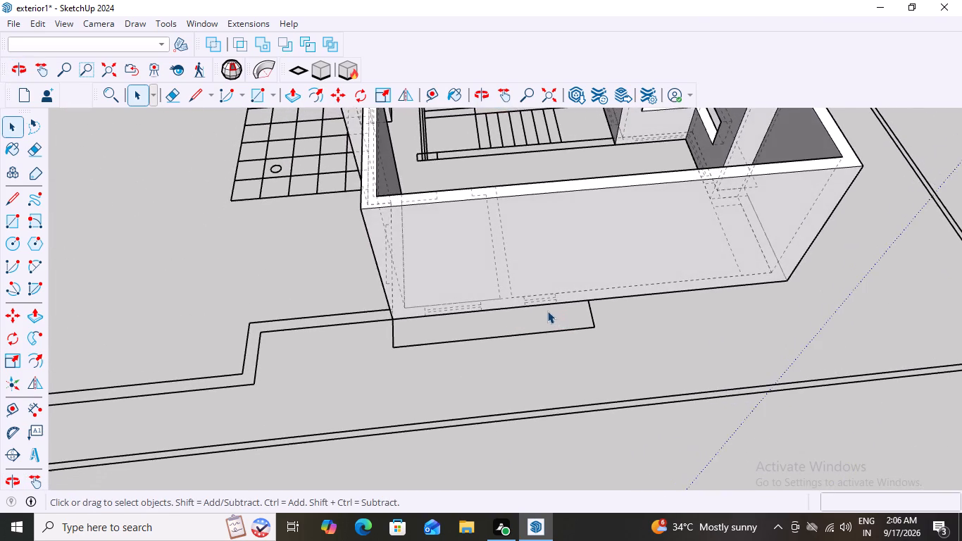
scroll(545, 310, up, 2)
middle_drag(545, 311, 480, 300)
middle_drag(520, 316, 538, 321)
scroll(544, 330, down, 3)
middle_drag(539, 345, 570, 359)
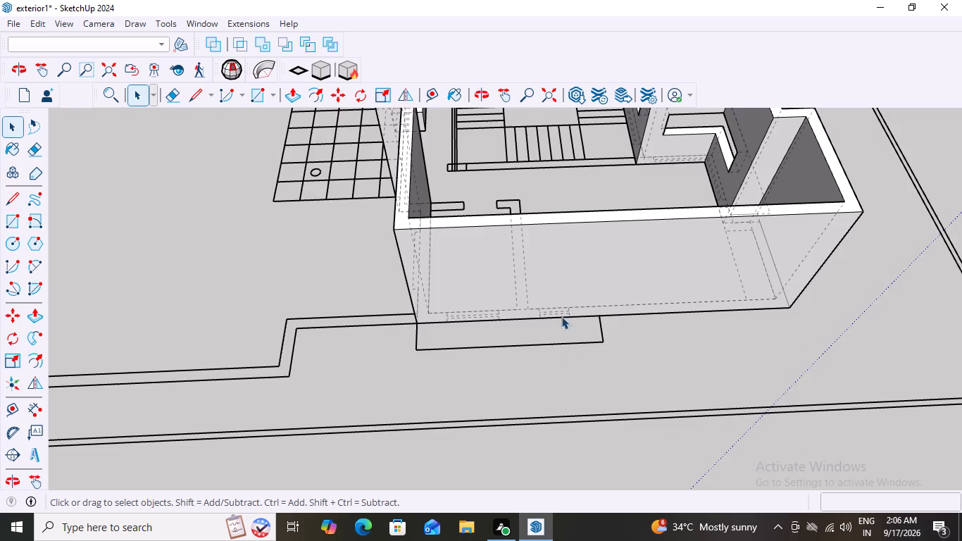
scroll(560, 315, up, 4)
middle_drag(538, 325, 528, 319)
scroll(533, 316, up, 6)
middle_drag(540, 337, 541, 338)
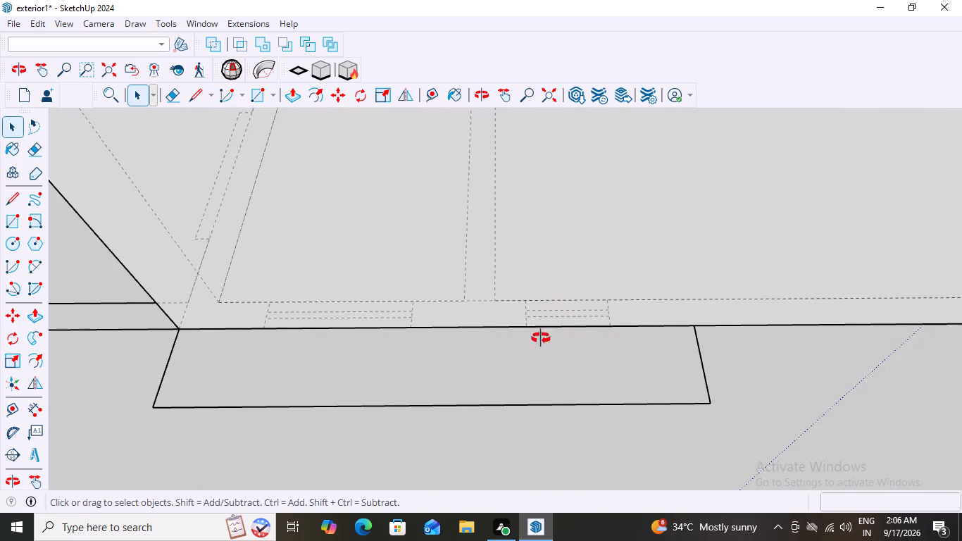
middle_drag(541, 338, 557, 346)
scroll(540, 311, up, 2)
key(r)
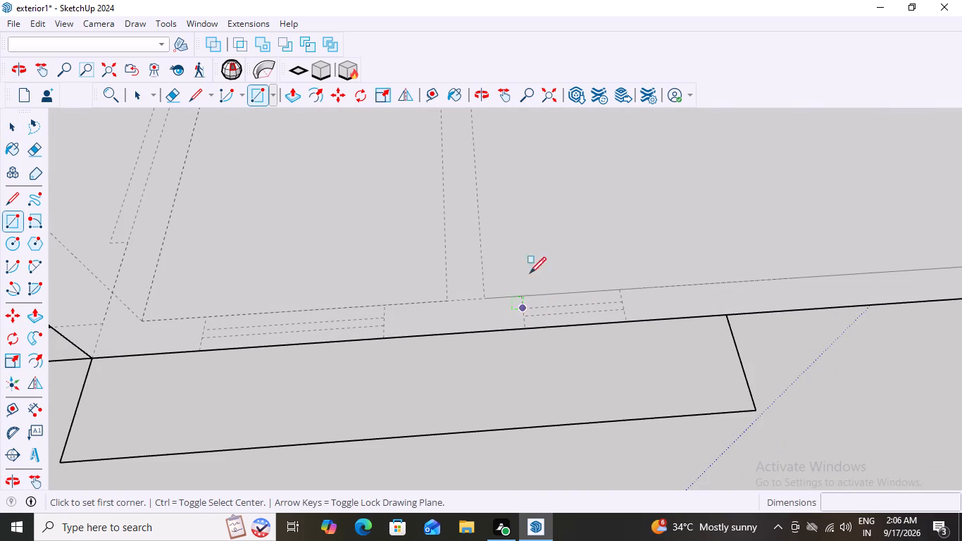
click(519, 299)
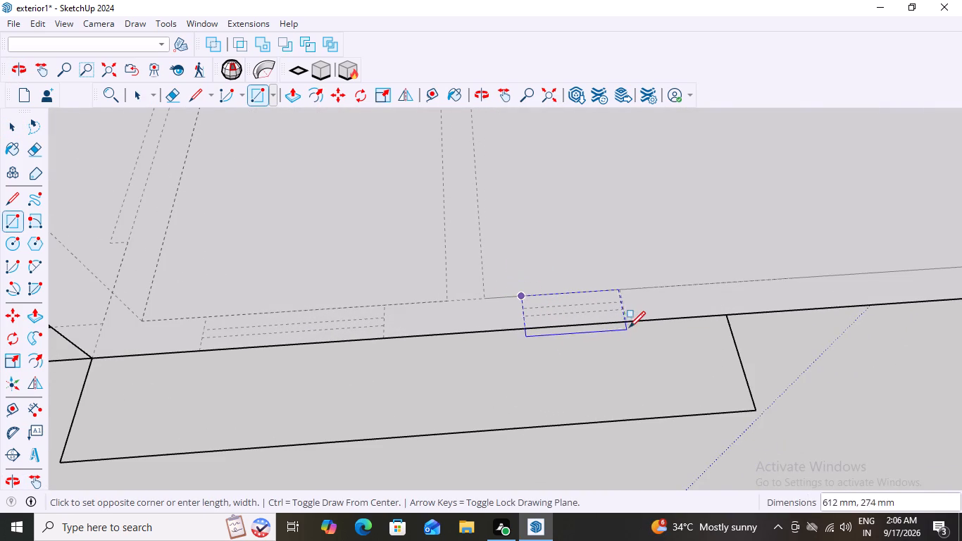
click(624, 320)
key(space)
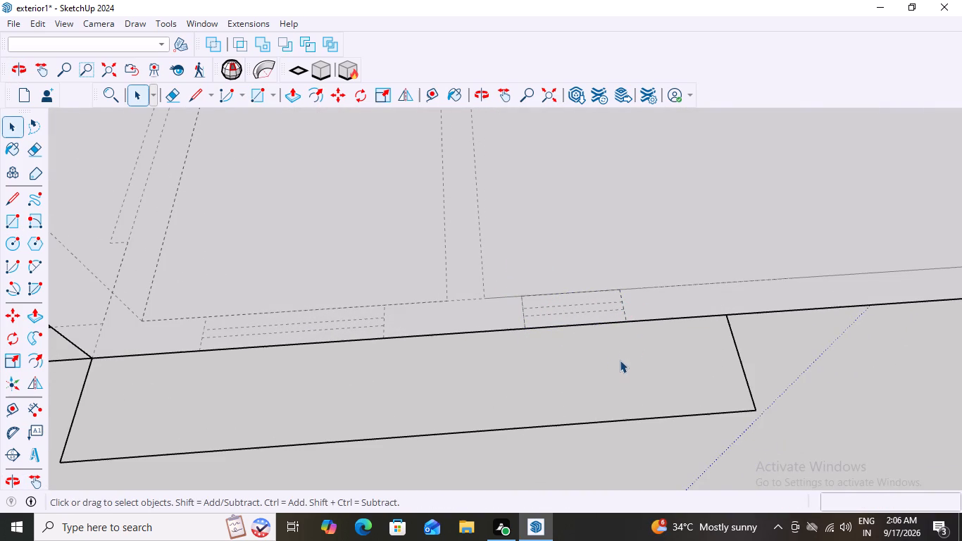
Push/Pull the smaller window's rectangle up 600 mm and the resulting block's outer face outward 200 mm.
key(p)
click(567, 303)
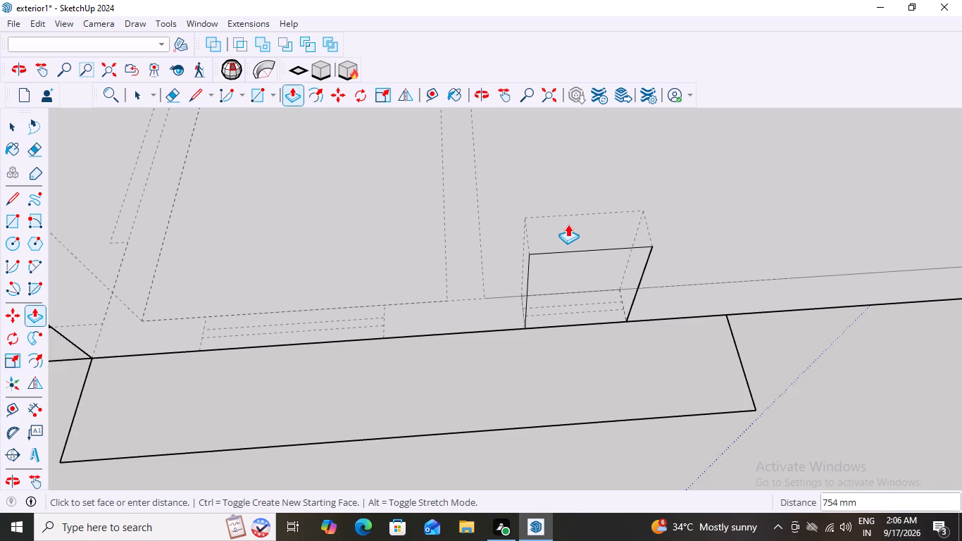
text(600)
key(Return)
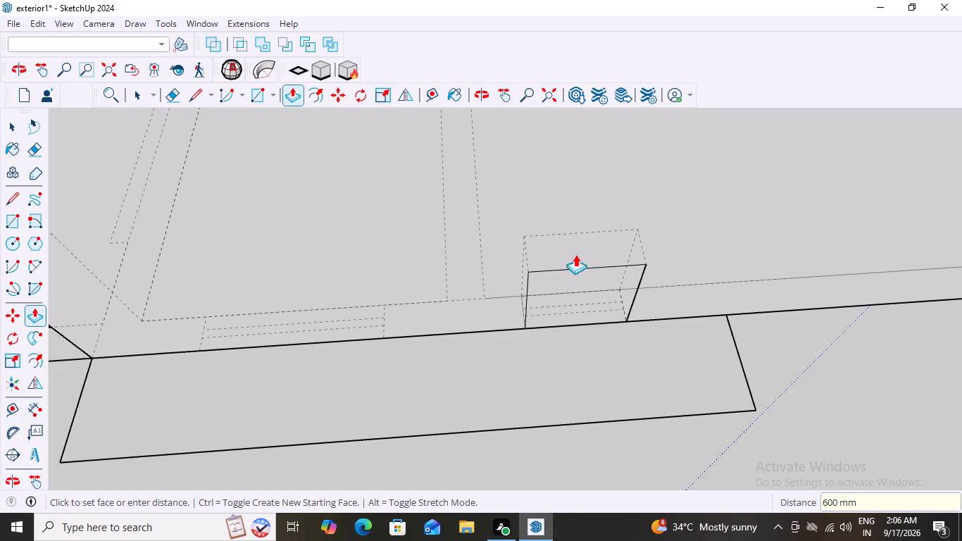
click(576, 286)
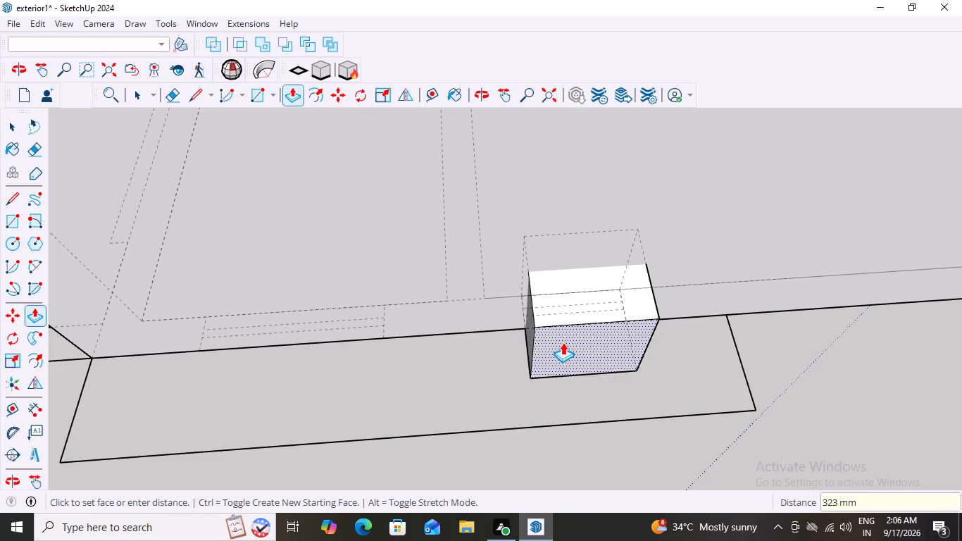
text(200)
key(Return)
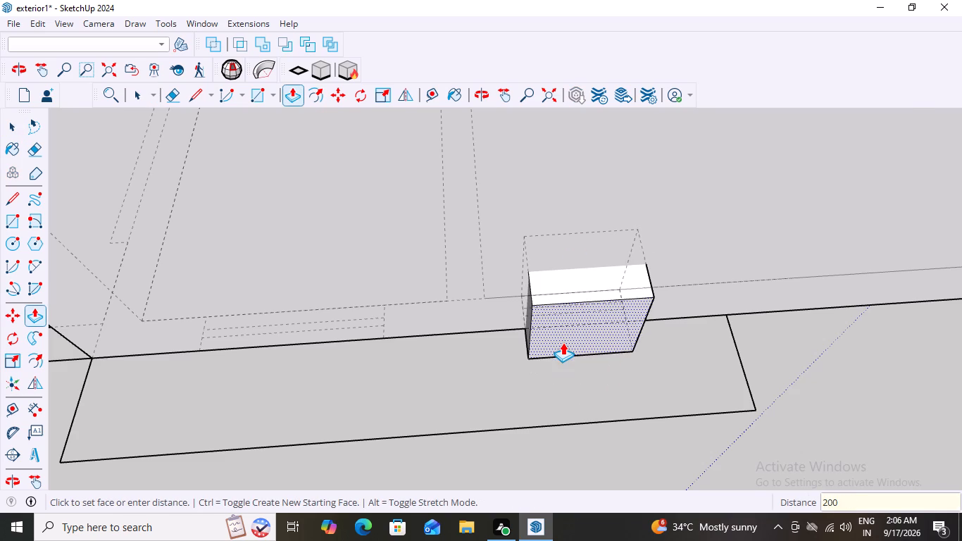
Pull the small window block's inner face into the room so the block passes through the long side wall.
scroll(563, 342, down, 4)
middle_drag(784, 337, 292, 329)
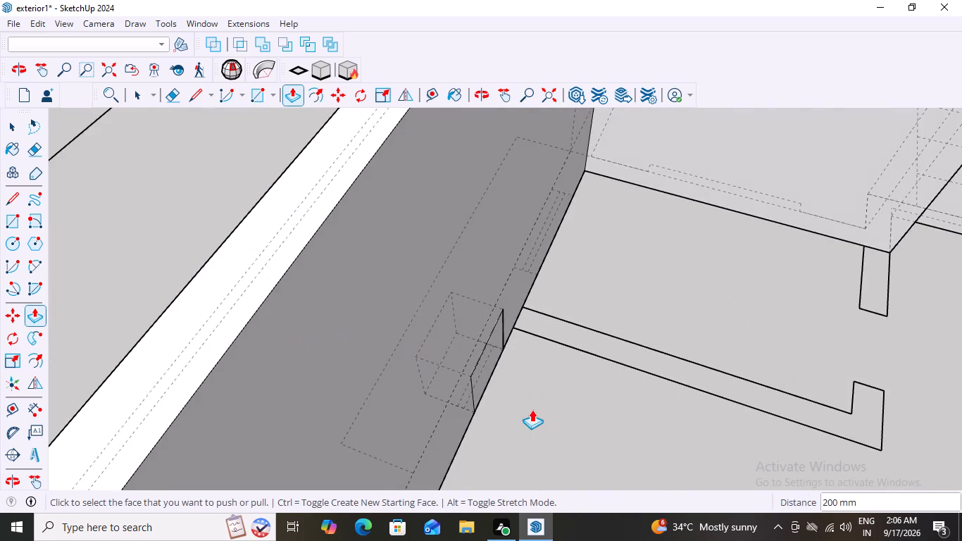
scroll(532, 409, up, 4)
triple_click(471, 340)
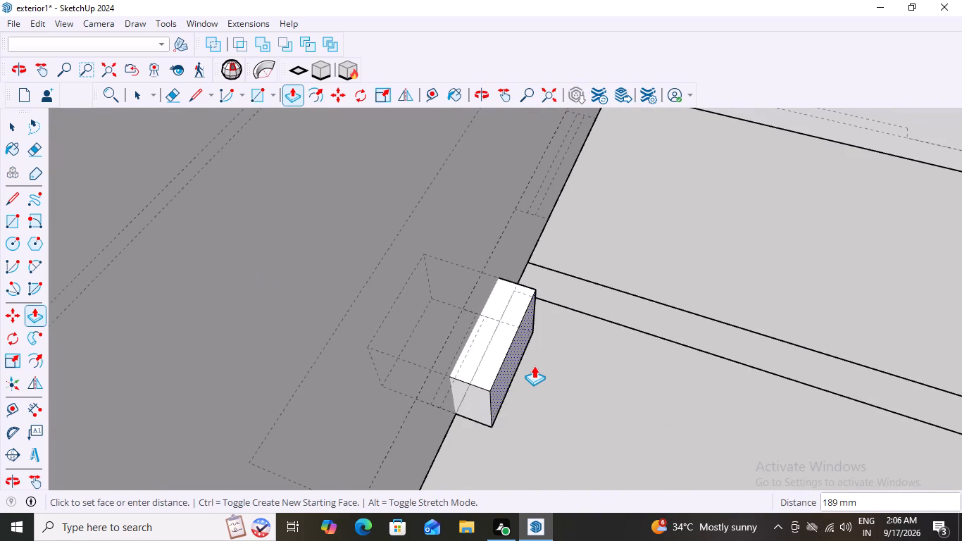
key(space)
Select all the connected geometry of the small window block and make it a group.
scroll(534, 366, down, 2)
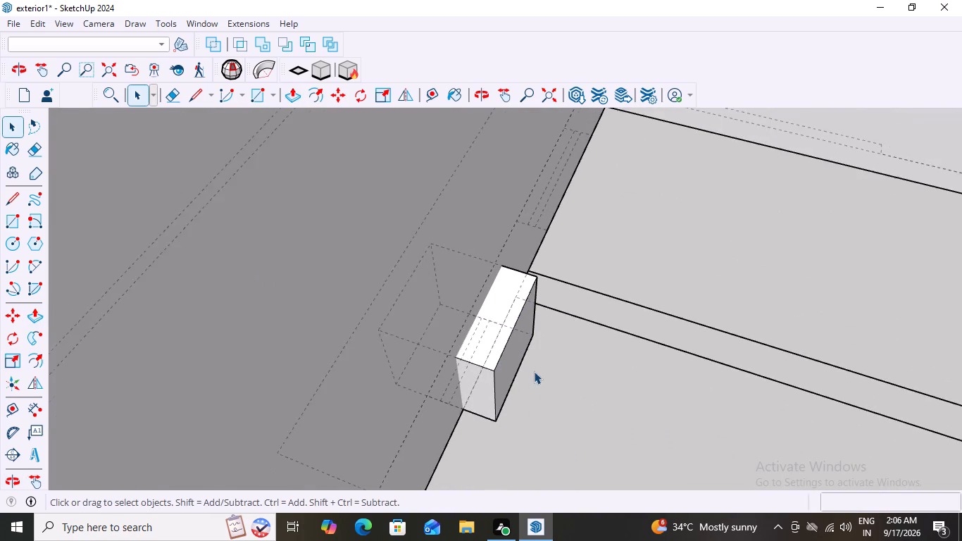
middle_drag(527, 389, 485, 366)
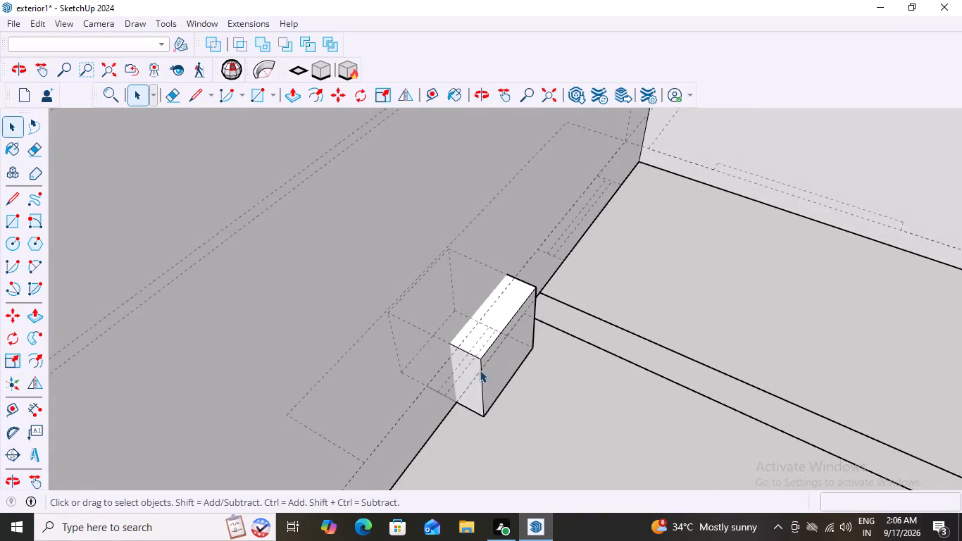
scroll(494, 361, down, 13)
click(503, 366)
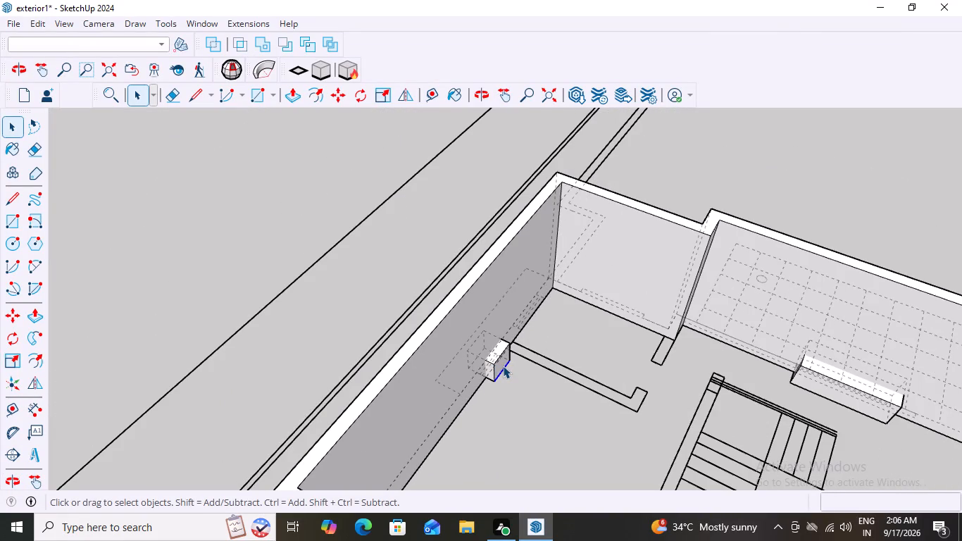
triple_click(503, 363)
click(503, 363)
right_click(503, 363)
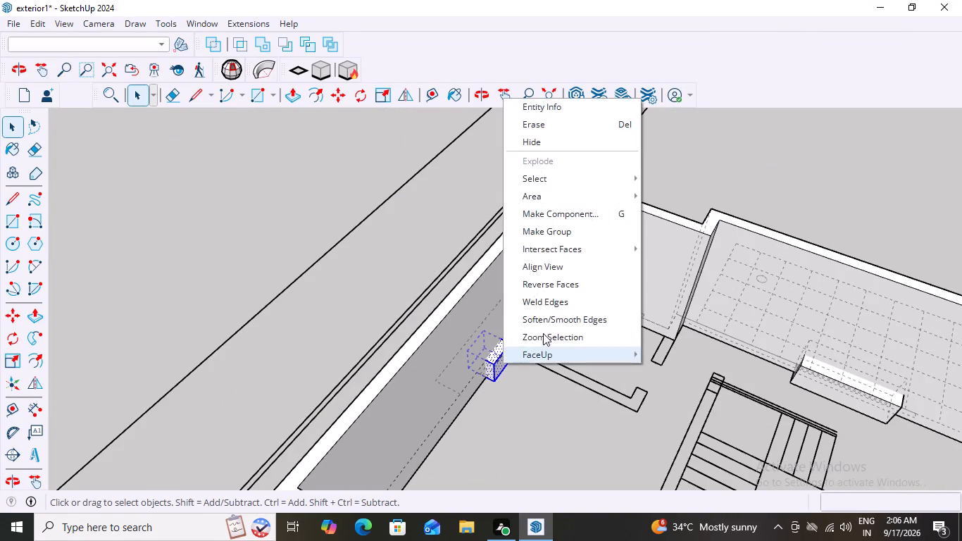
click(553, 234)
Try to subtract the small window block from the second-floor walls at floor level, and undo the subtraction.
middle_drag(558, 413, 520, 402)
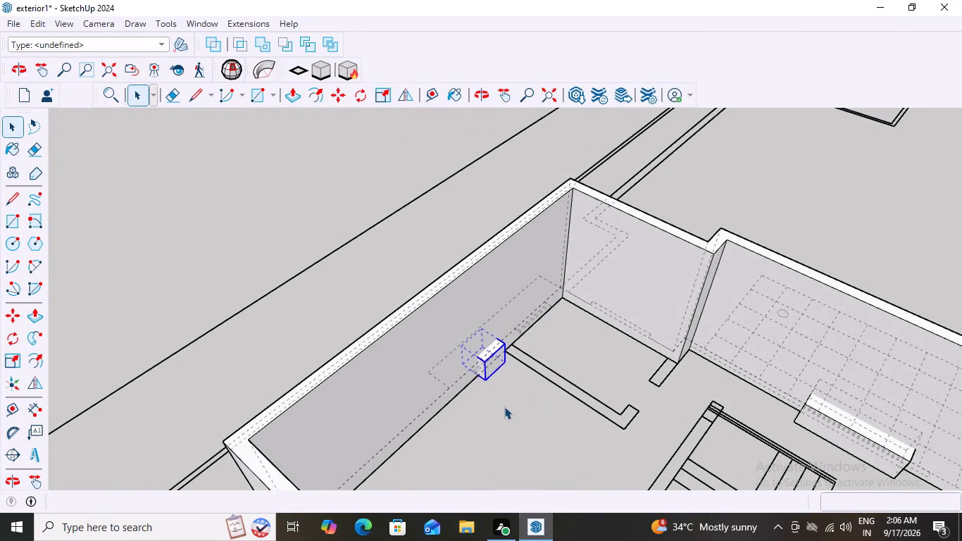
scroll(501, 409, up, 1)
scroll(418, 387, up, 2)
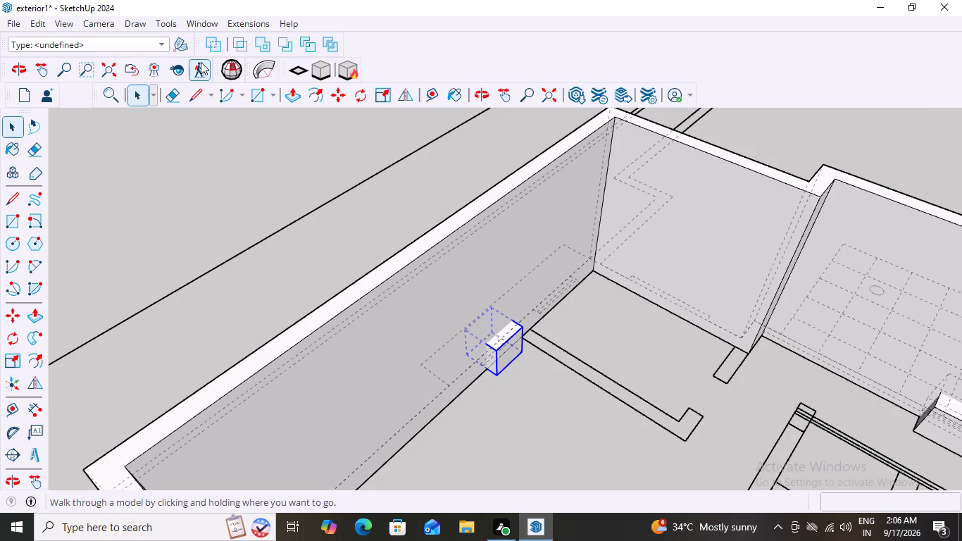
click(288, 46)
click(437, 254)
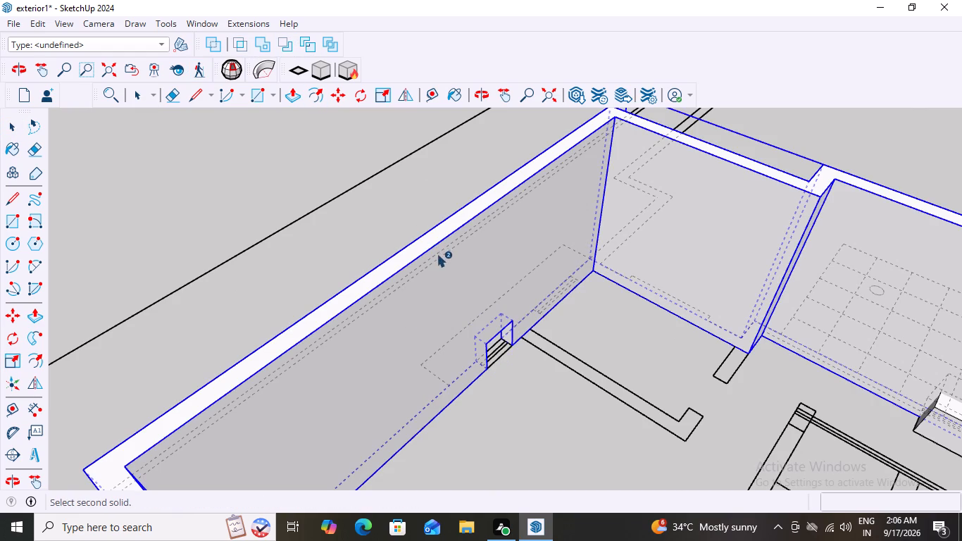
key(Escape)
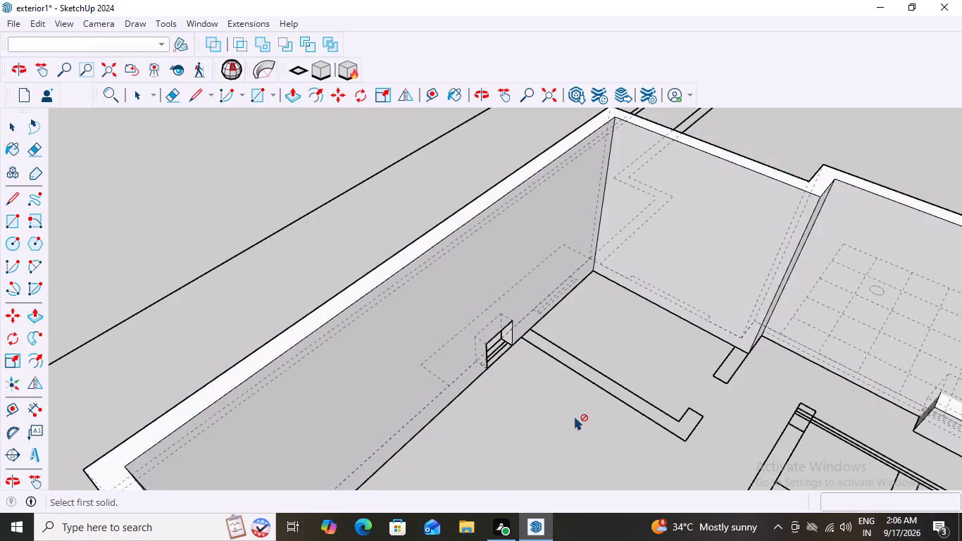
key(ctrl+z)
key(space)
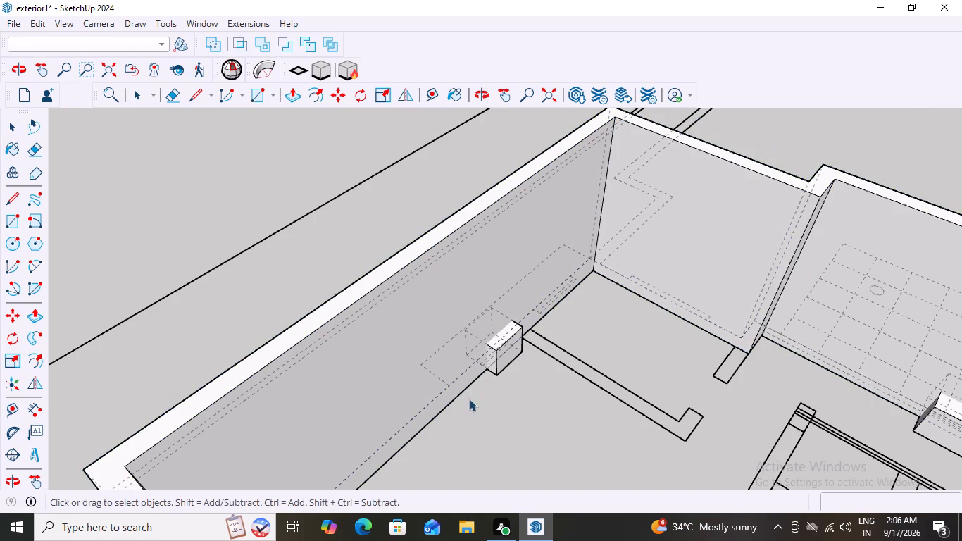
Move the small window block straight up by 3', keeping it locked to the vertical axis.
scroll(496, 393, up, 6)
drag(487, 313, 486, 320)
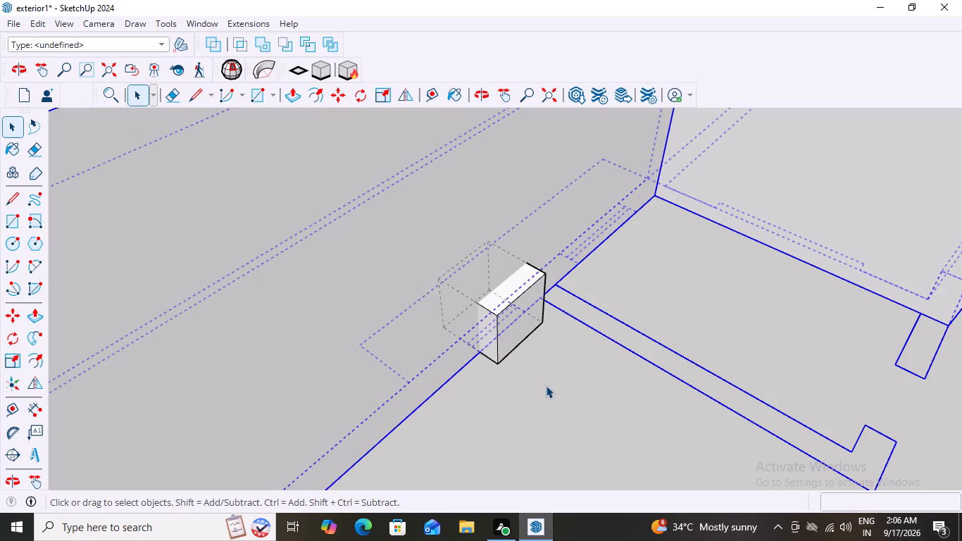
click(546, 385)
scroll(531, 385, down, 9)
click(342, 166)
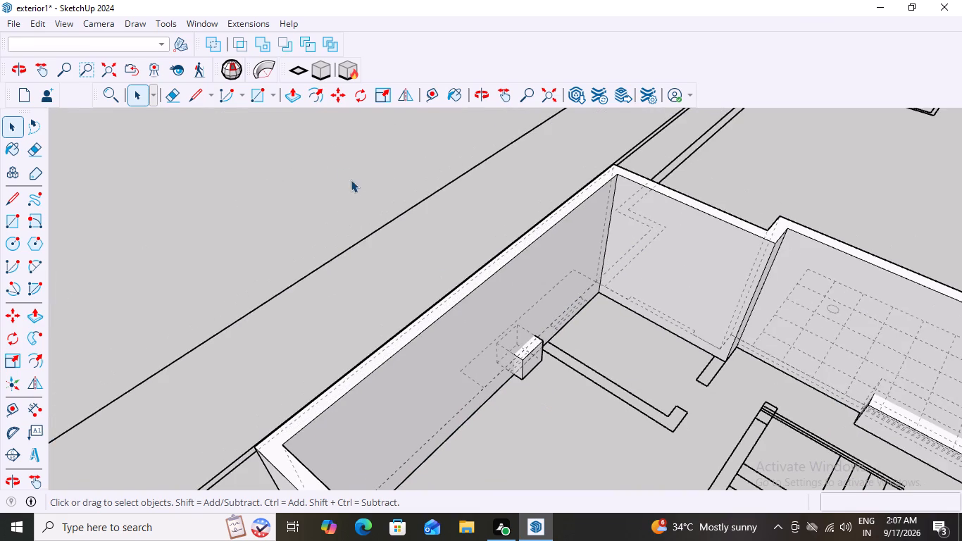
scroll(539, 421, up, 5)
click(513, 351)
scroll(563, 404, up, 1)
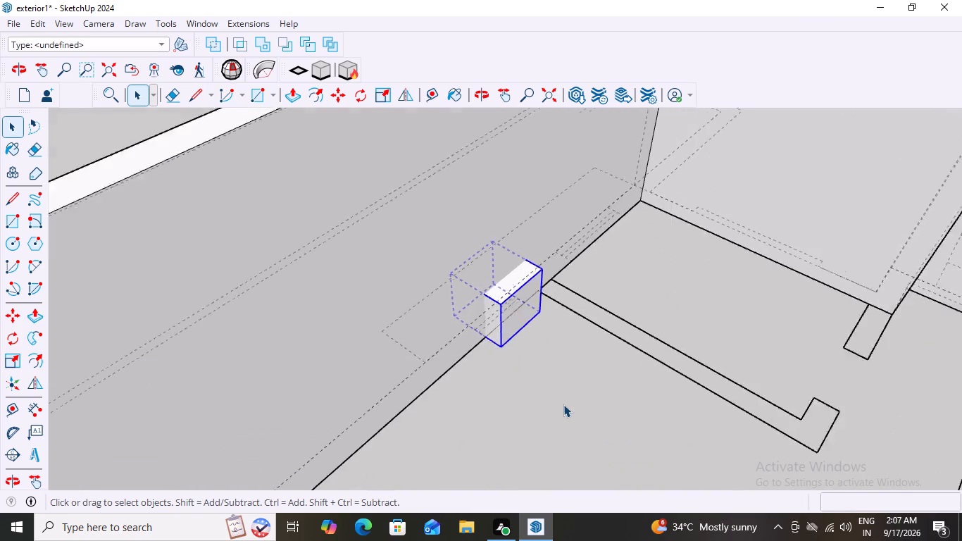
scroll(563, 404, up, 4)
key(m)
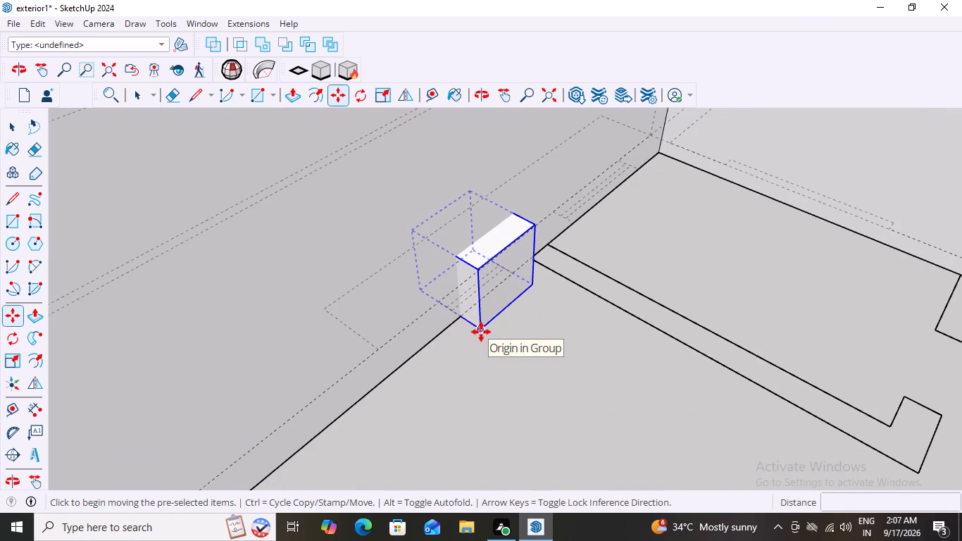
click(481, 332)
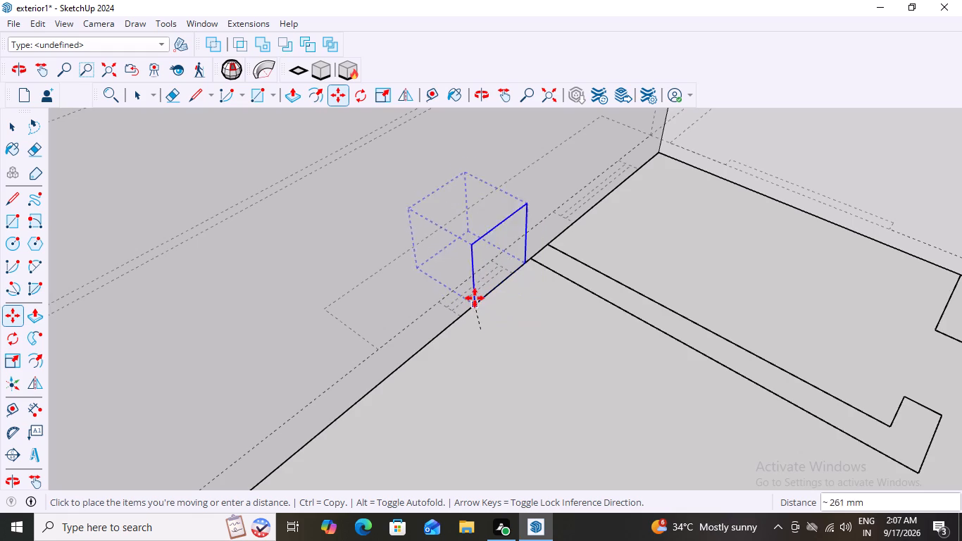
key(Up)
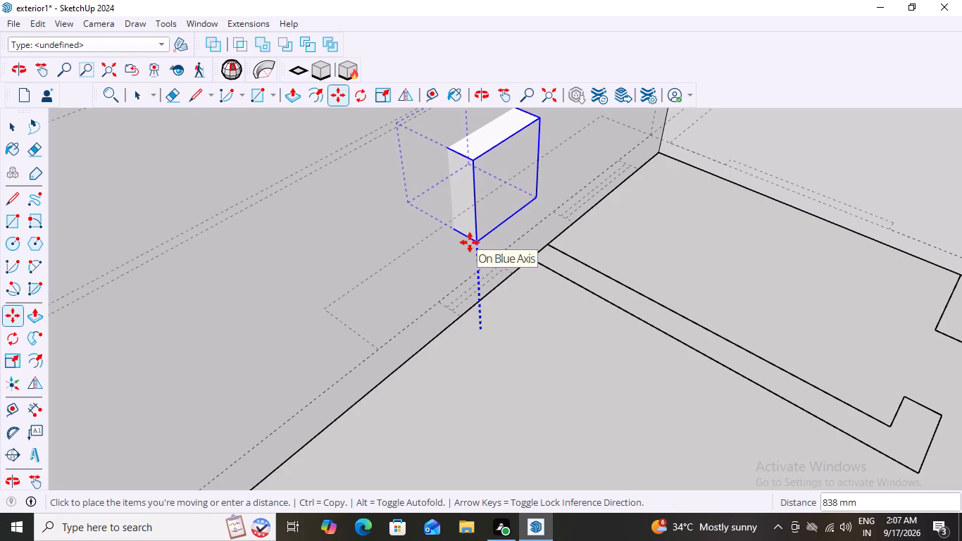
text(3')
key(Return)
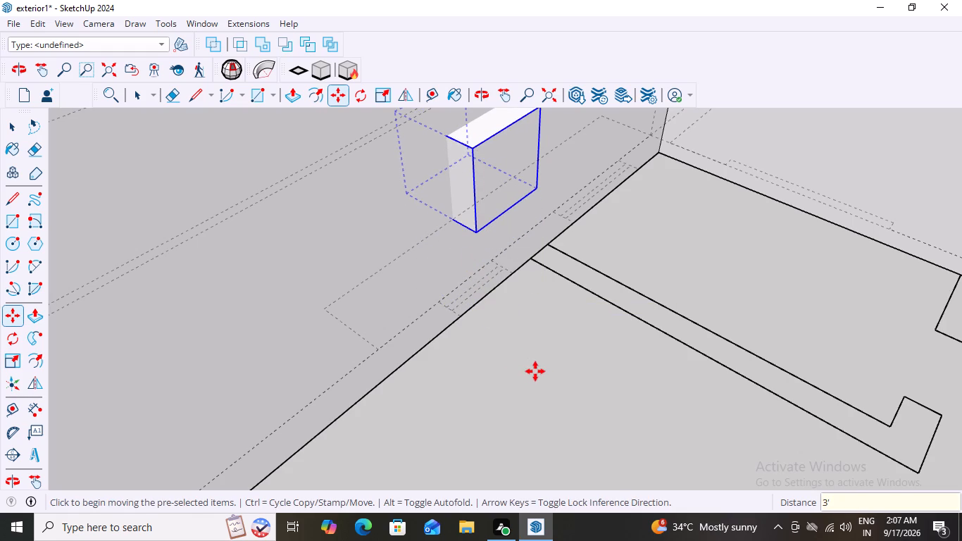
Subtract the raised small window block from the second-floor walls to cut its opening in the long side wall.
key(space)
scroll(535, 371, down, 12)
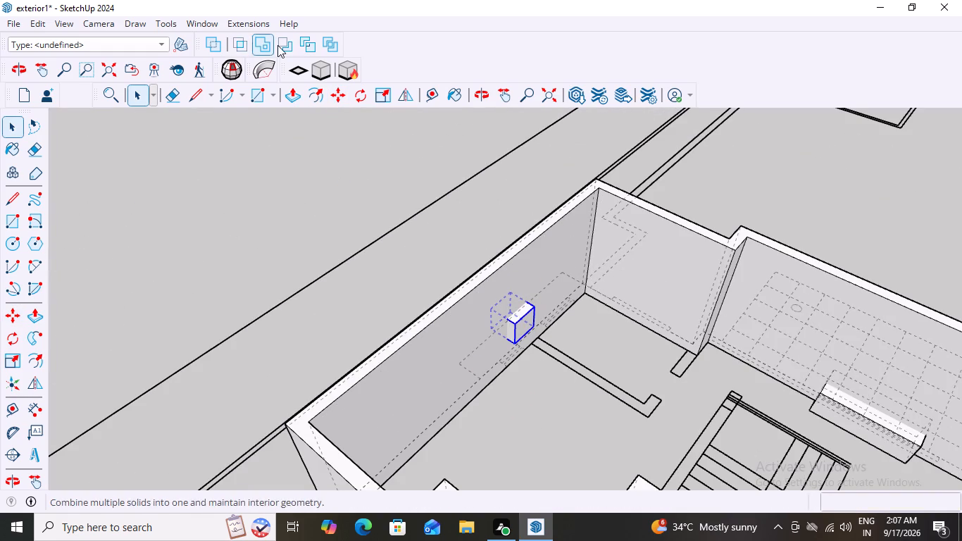
click(277, 45)
click(464, 305)
scroll(566, 437, up, 3)
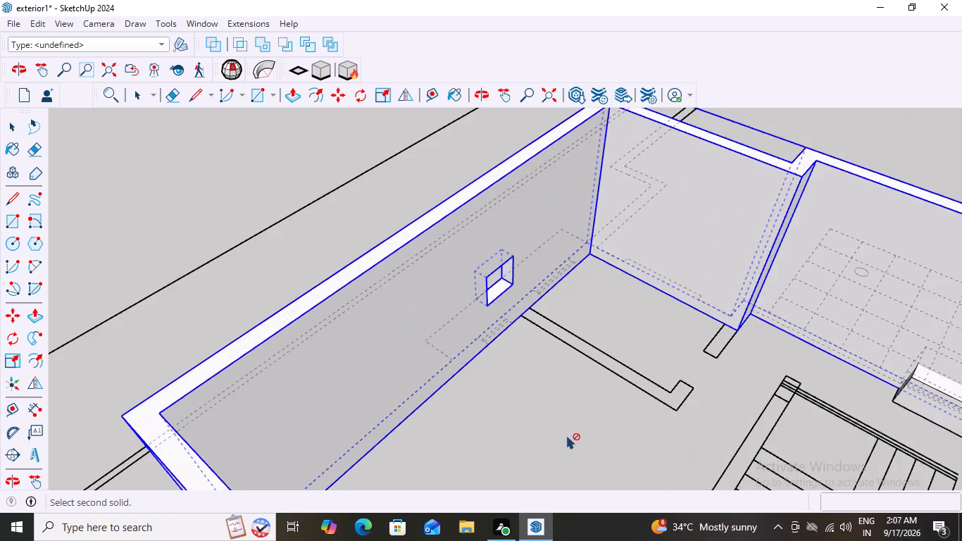
middle_drag(557, 433, 666, 422)
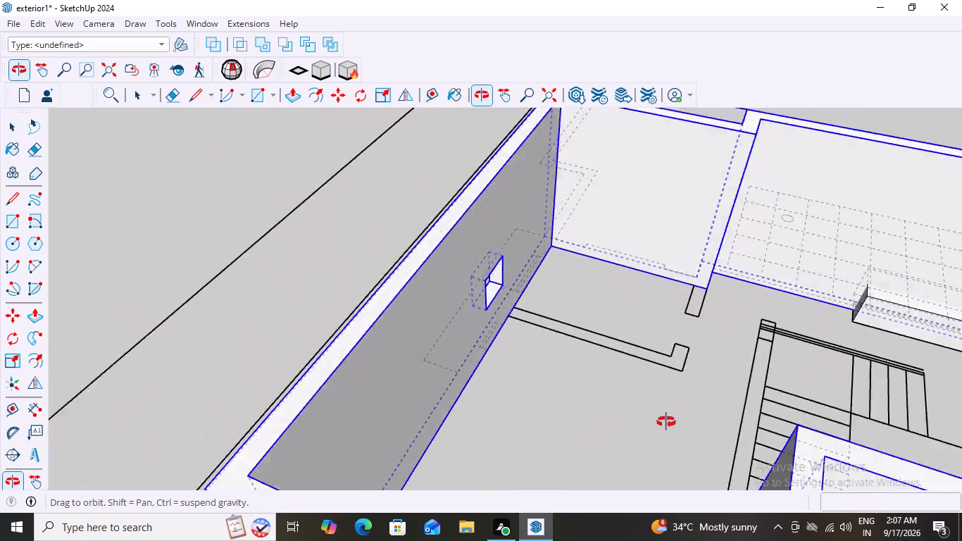
middle_drag(666, 422, 683, 417)
key(space)
Draw a rectangle about 1067 mm by 229 mm over the wider window's plan lines near the long side wall's corner.
scroll(535, 390, down, 3)
scroll(375, 348, down, 1)
middle_drag(377, 349, 663, 397)
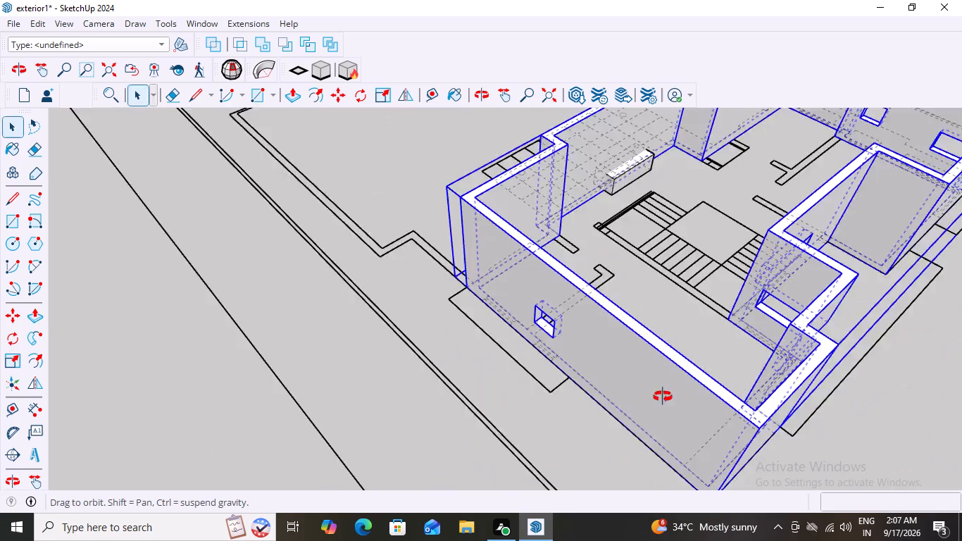
middle_drag(663, 397, 735, 349)
scroll(532, 328, up, 6)
middle_drag(458, 333, 632, 439)
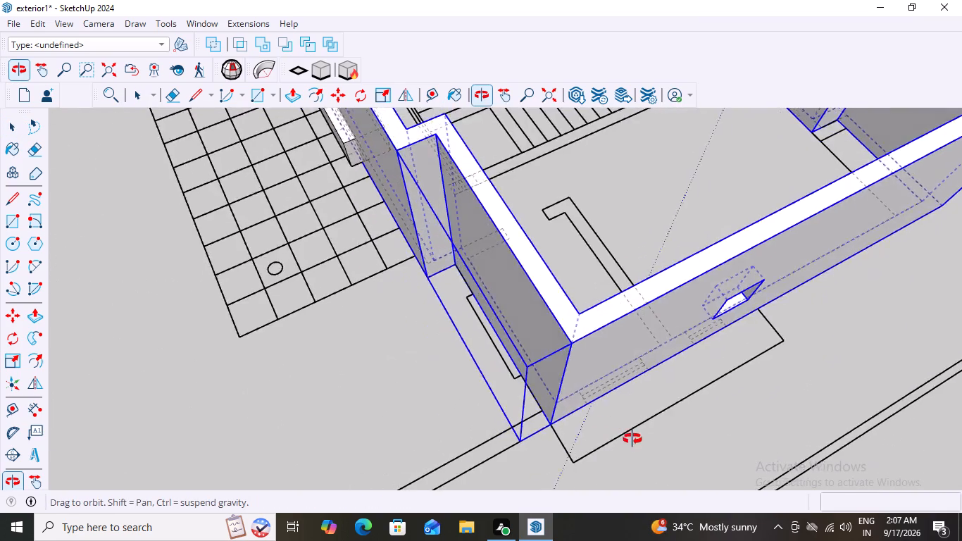
middle_drag(632, 439, 508, 381)
scroll(506, 347, up, 7)
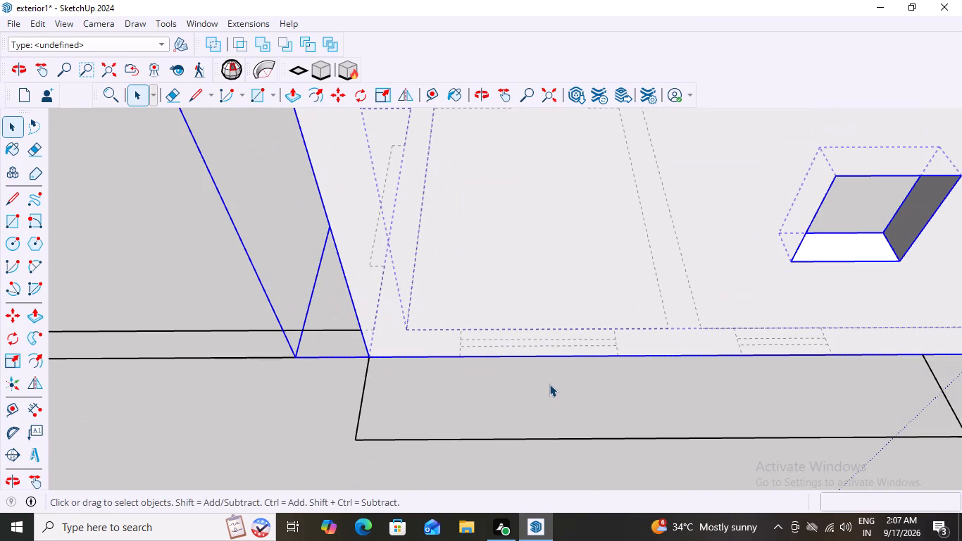
scroll(517, 371, up, 1)
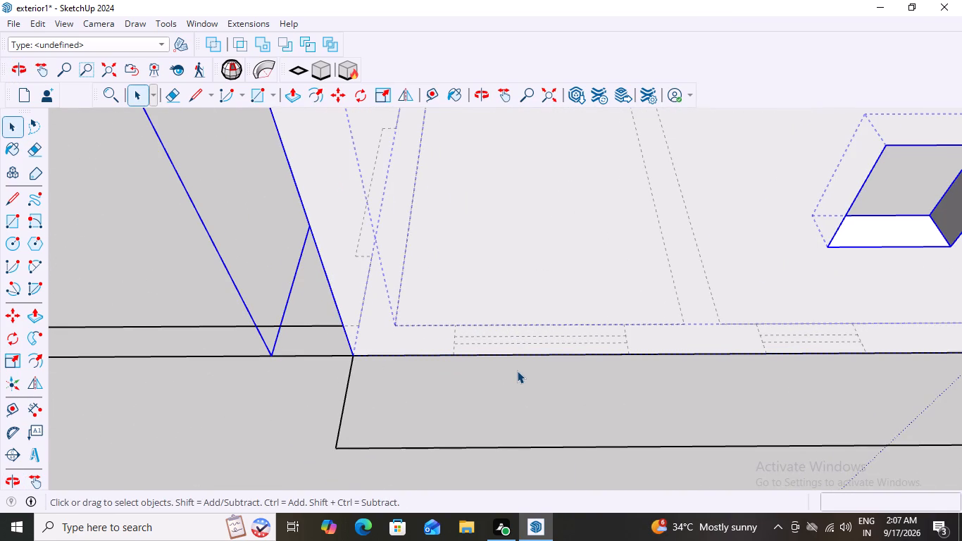
key(r)
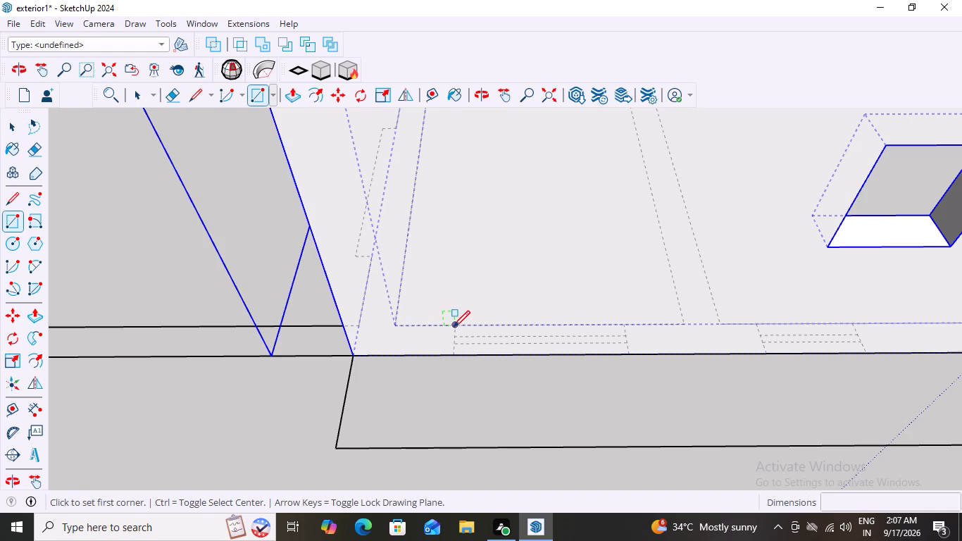
click(454, 327)
click(629, 356)
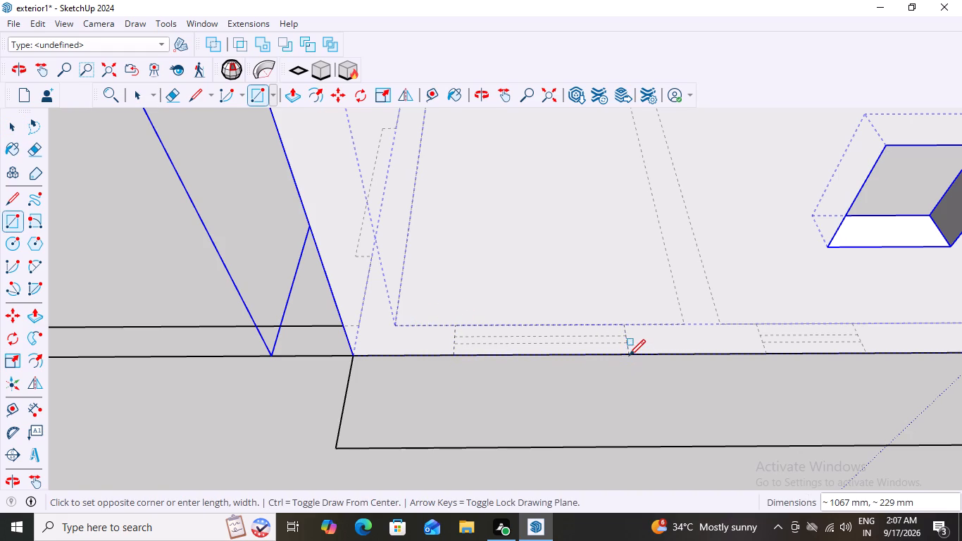
key(space)
Extrude the wider window's rectangle near the long side wall's corner upward by 600 mm.
key(p)
click(549, 329)
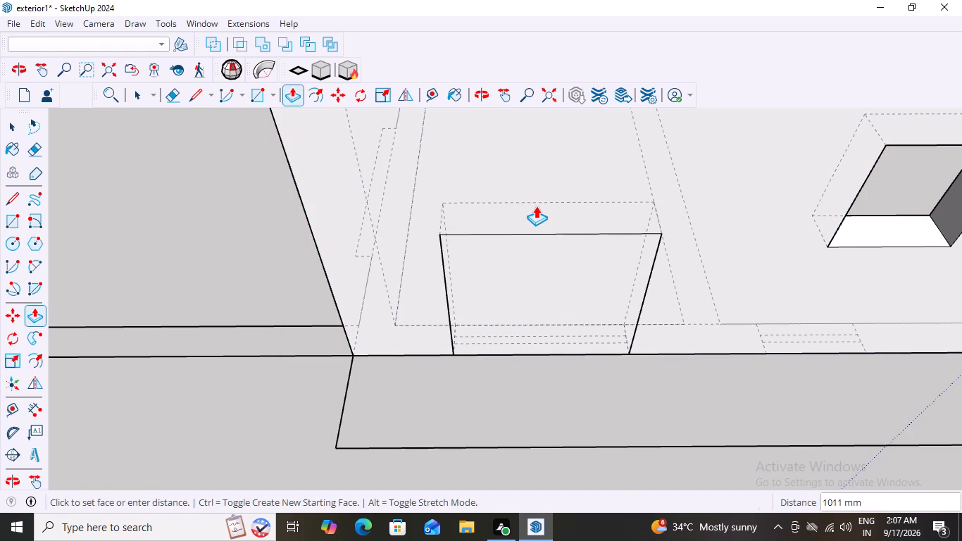
text(600)
key(Return)
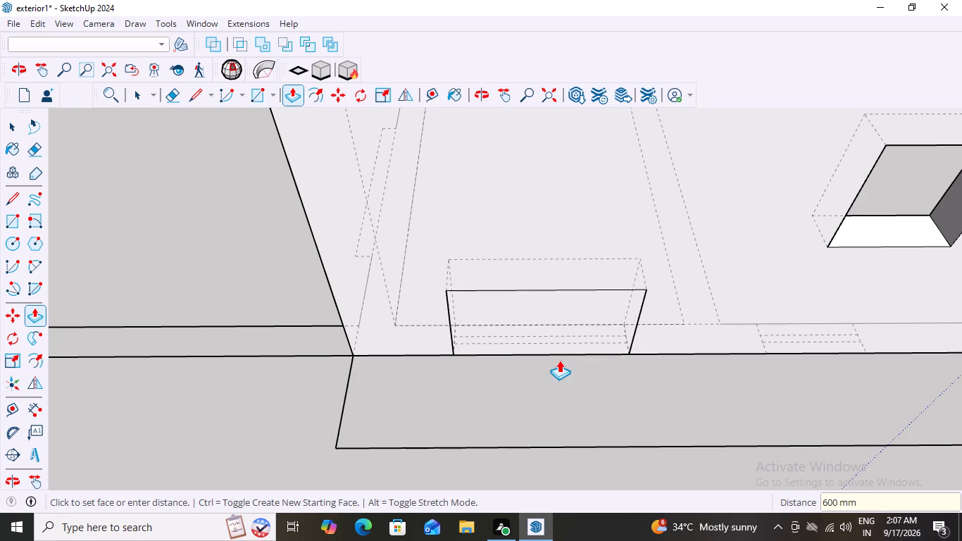
Extend the wider window block by 200 mm on both its outer and inner faces so it passes through the wall.
click(530, 321)
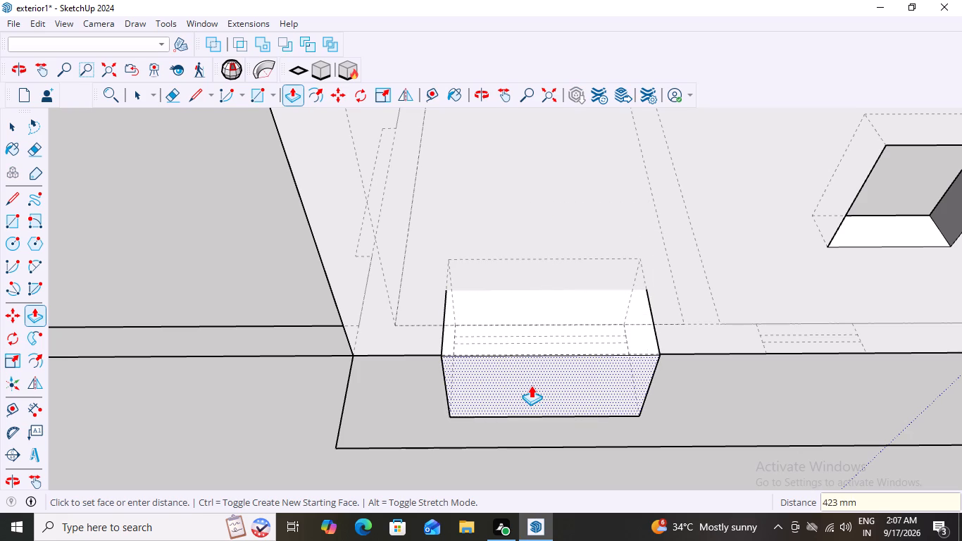
text(200)
key(Return)
scroll(531, 385, down, 3)
middle_drag(561, 408, 195, 373)
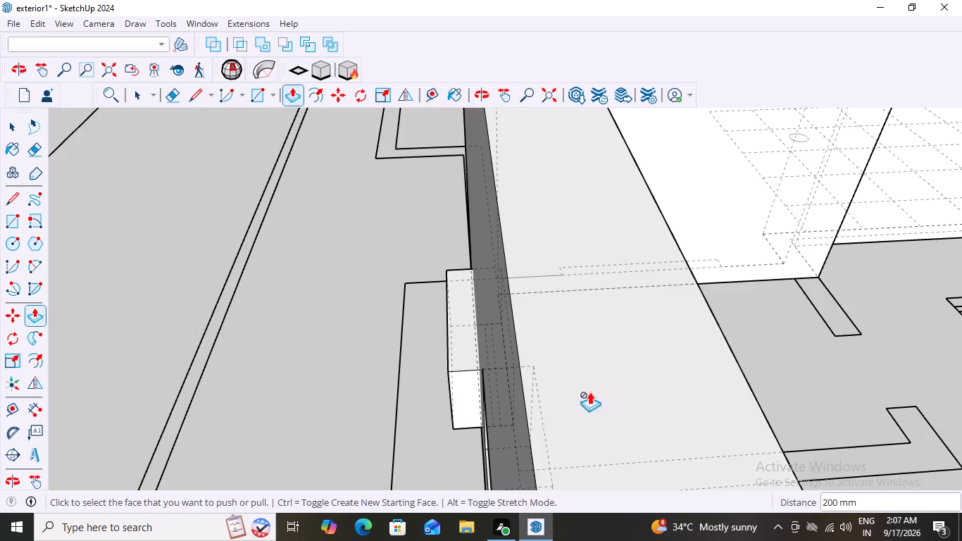
middle_drag(721, 364, 387, 341)
scroll(573, 376, down, 5)
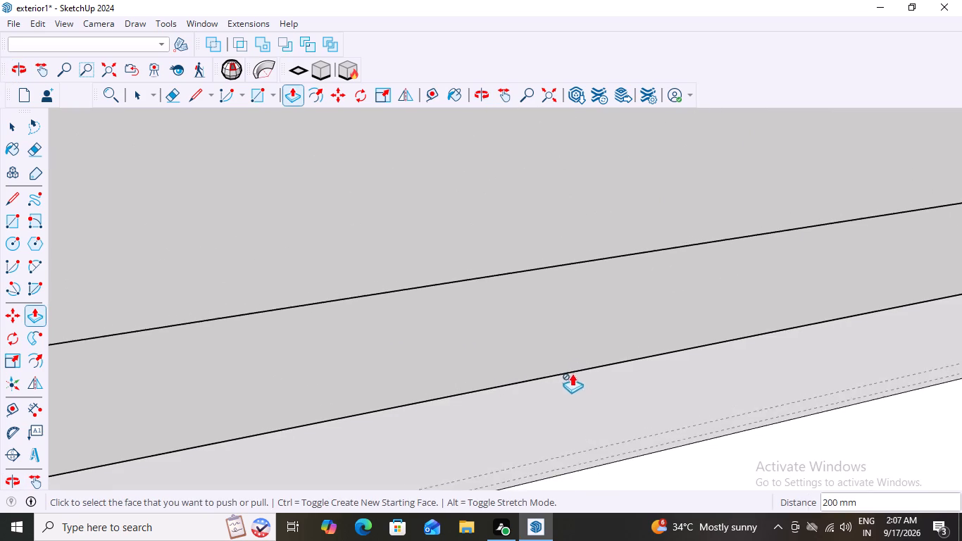
scroll(572, 373, down, 14)
middle_drag(556, 395, 673, 441)
scroll(556, 395, down, 1)
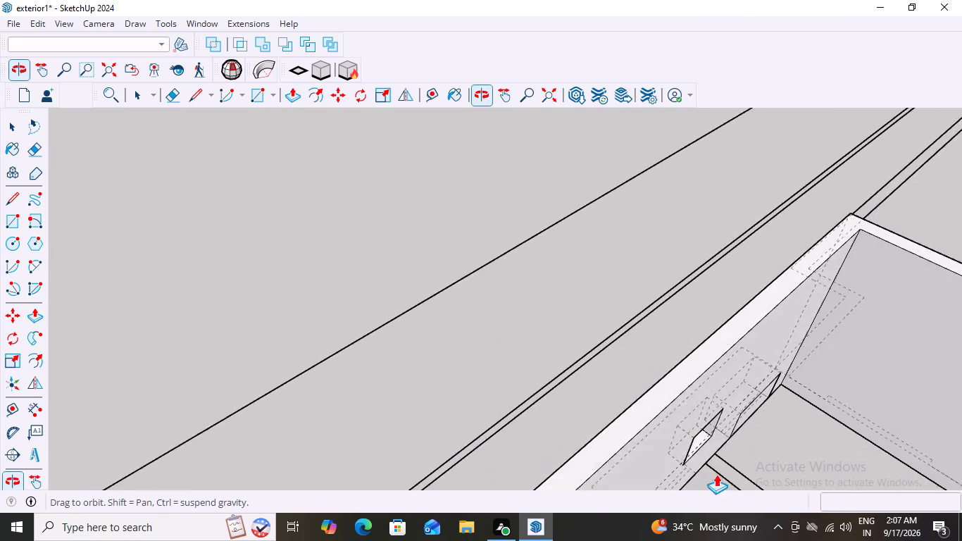
scroll(806, 434, up, 8)
double_click(720, 357)
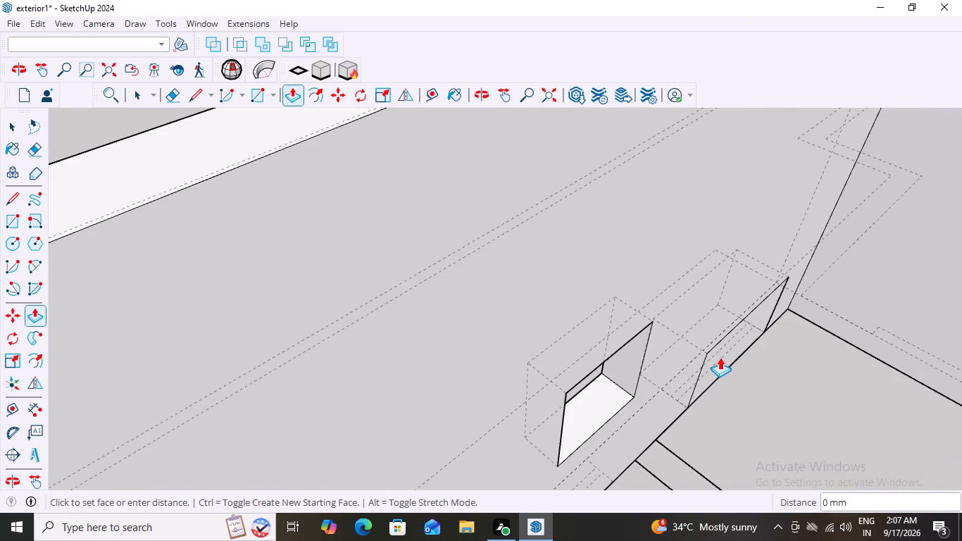
key(space)
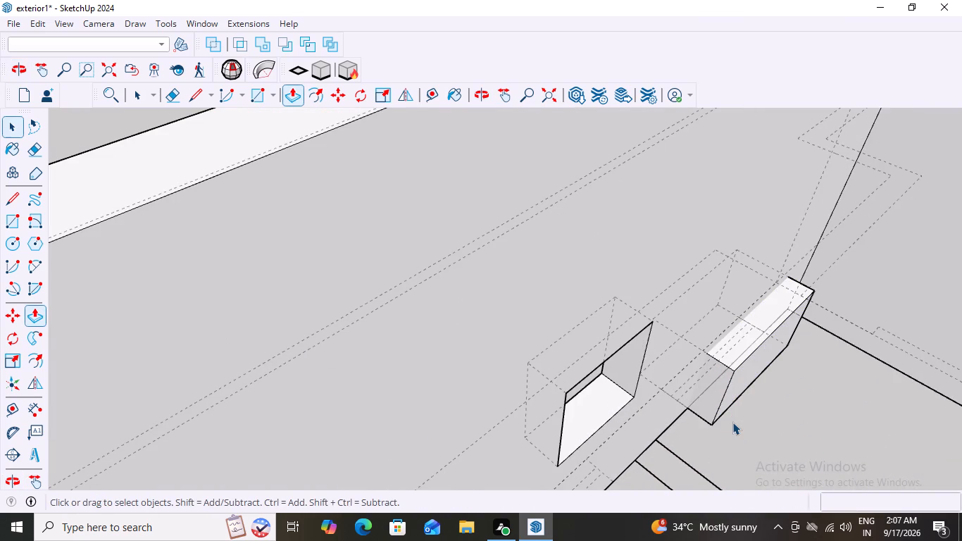
Select the entire wider window block and make it a group.
scroll(732, 422, down, 7)
triple_click(740, 390)
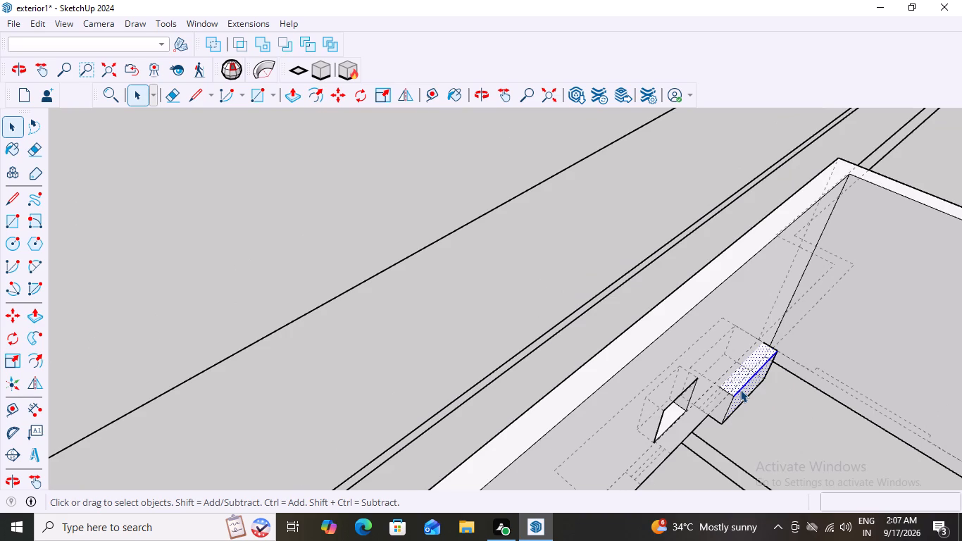
click(740, 390)
right_click(737, 390)
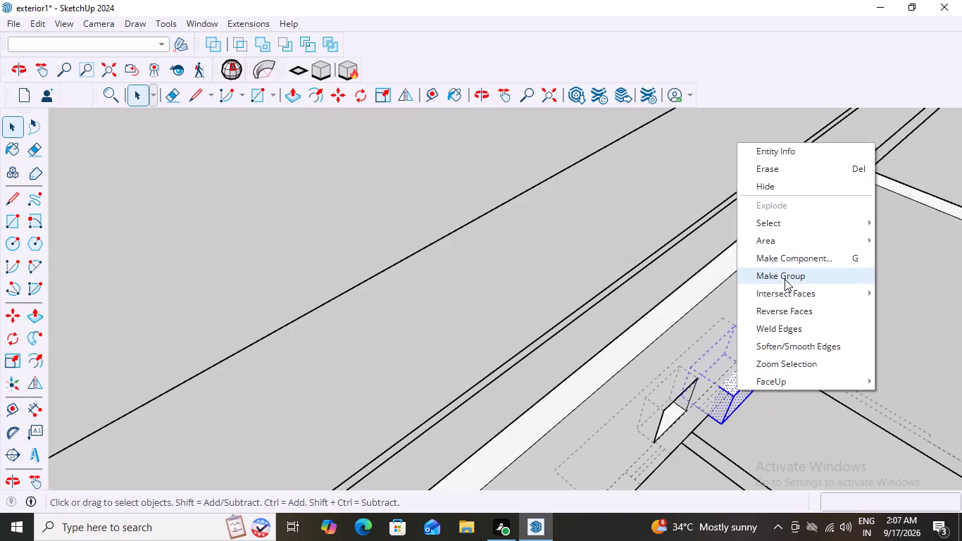
click(785, 275)
Move the wider window block straight up by 3', keeping it locked to the vertical axis.
middle_drag(794, 456, 727, 423)
scroll(725, 423, down, 2)
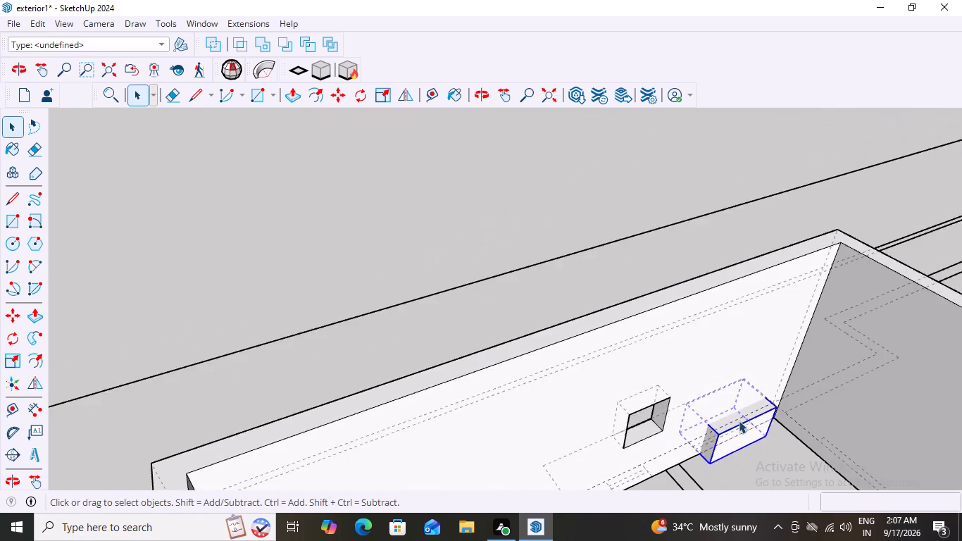
scroll(739, 421, down, 4)
scroll(720, 465, up, 8)
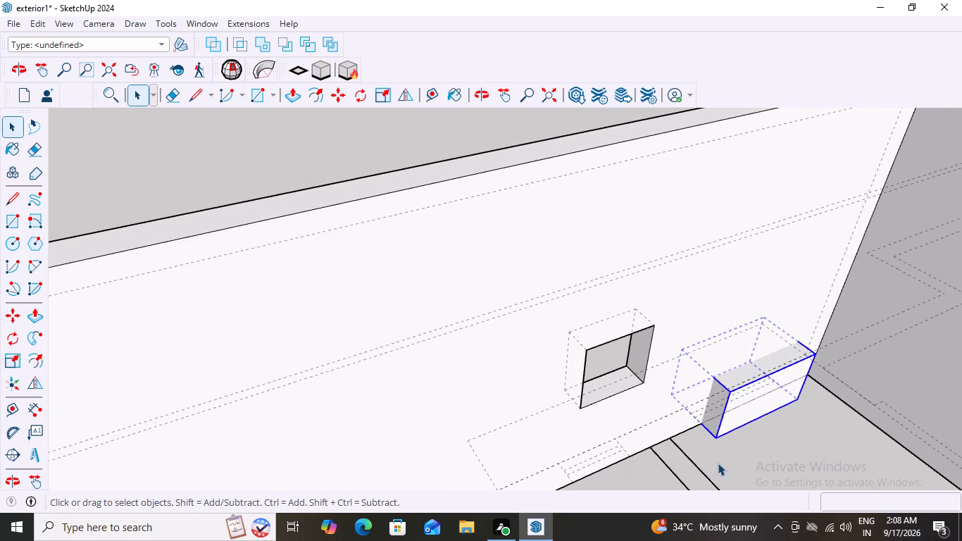
key(m)
click(716, 438)
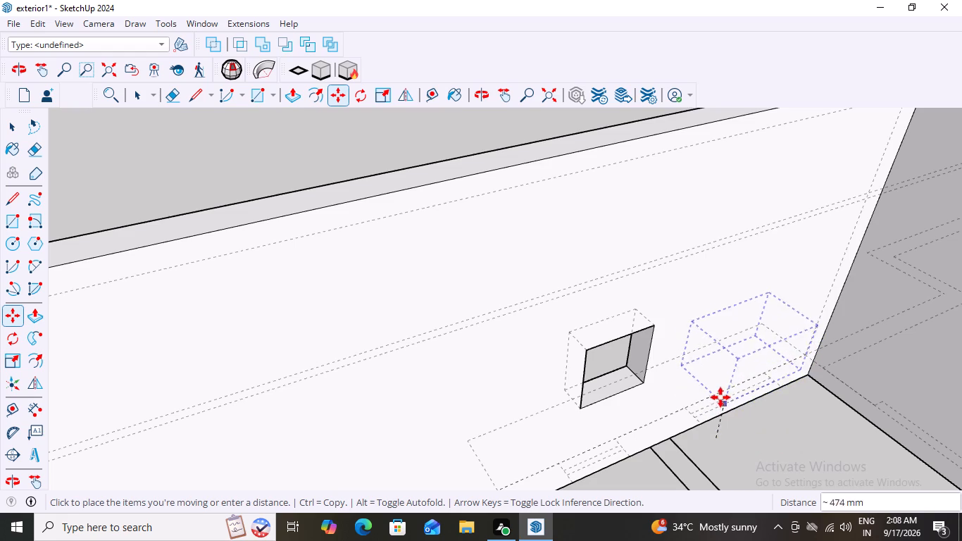
key(Up)
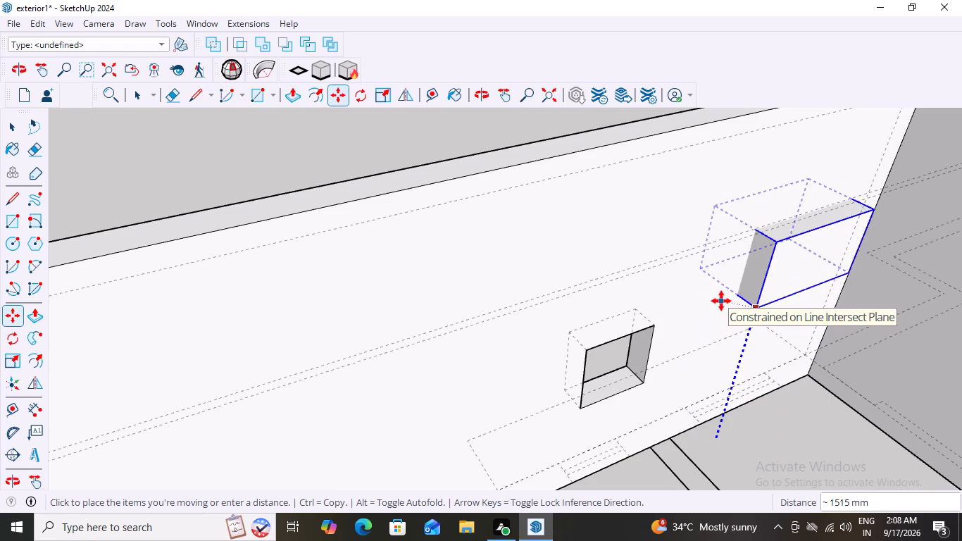
key(3)
key(apostrophe)
key(Return)
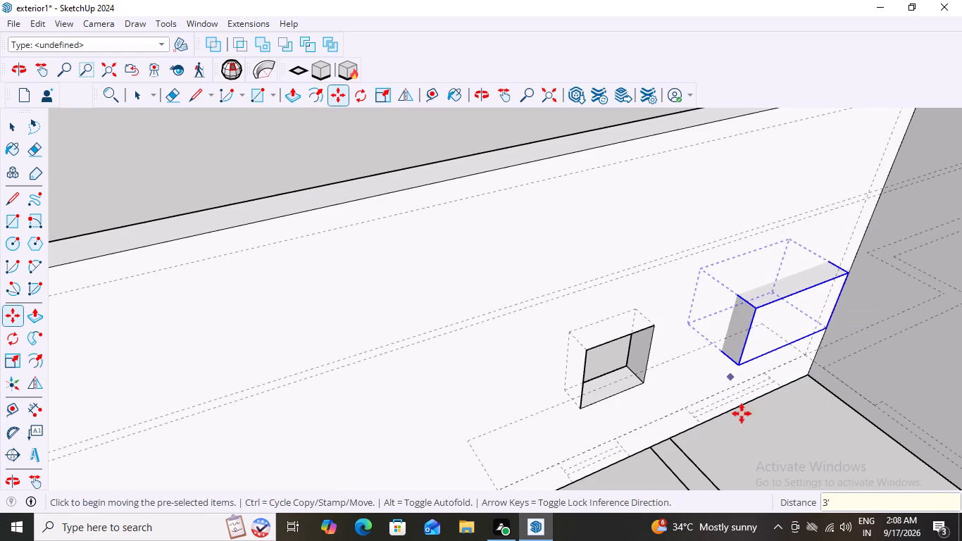
key(space)
Subtract the raised wider window block from the second-floor walls to cut its opening near the long side wall's corner.
scroll(758, 432, down, 8)
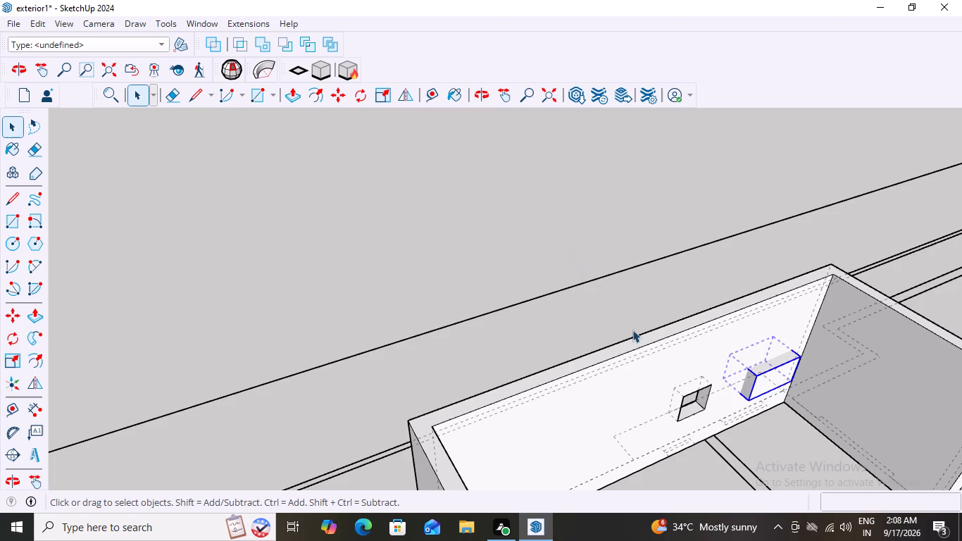
scroll(804, 441, up, 3)
click(282, 46)
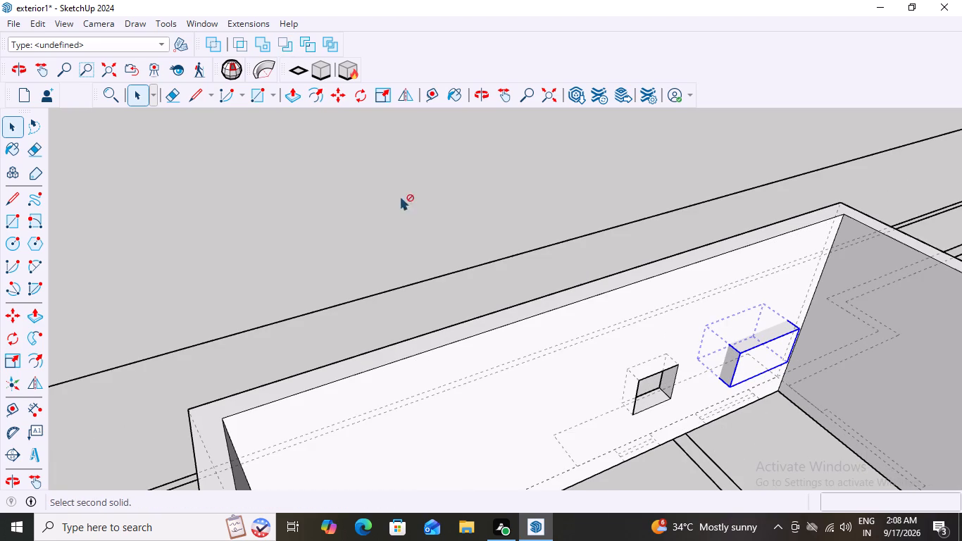
click(682, 272)
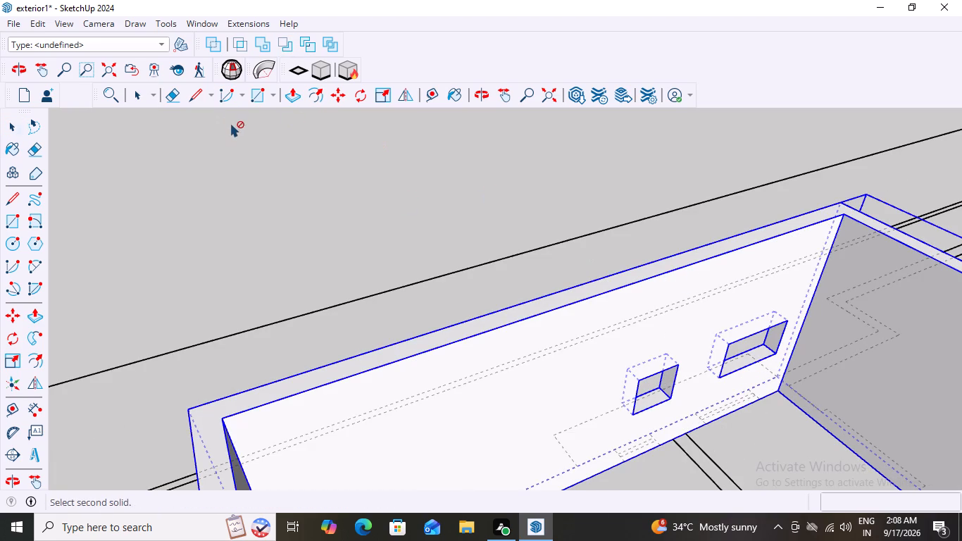
key(space)
click(231, 124)
Examine the two window openings in the long side wall from inside and outside the building.
scroll(240, 149, down, 8)
middle_drag(204, 183, 305, 259)
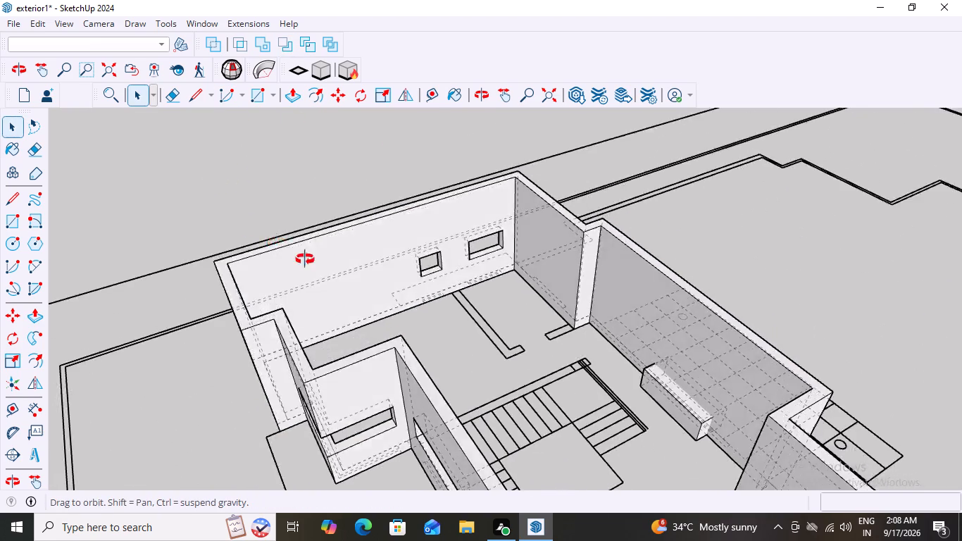
middle_drag(305, 259, 566, 314)
scroll(348, 282, down, 1)
middle_drag(251, 367, 534, 269)
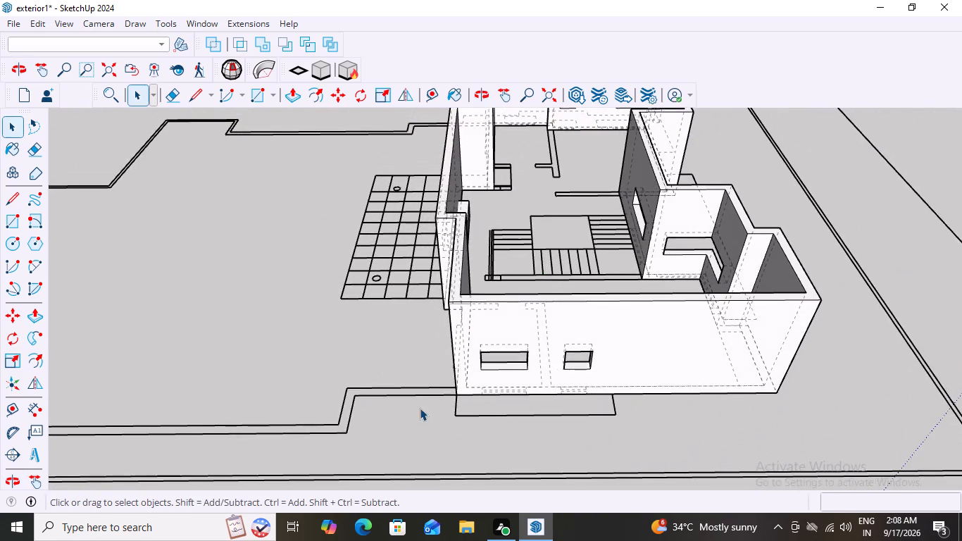
scroll(502, 411, up, 3)
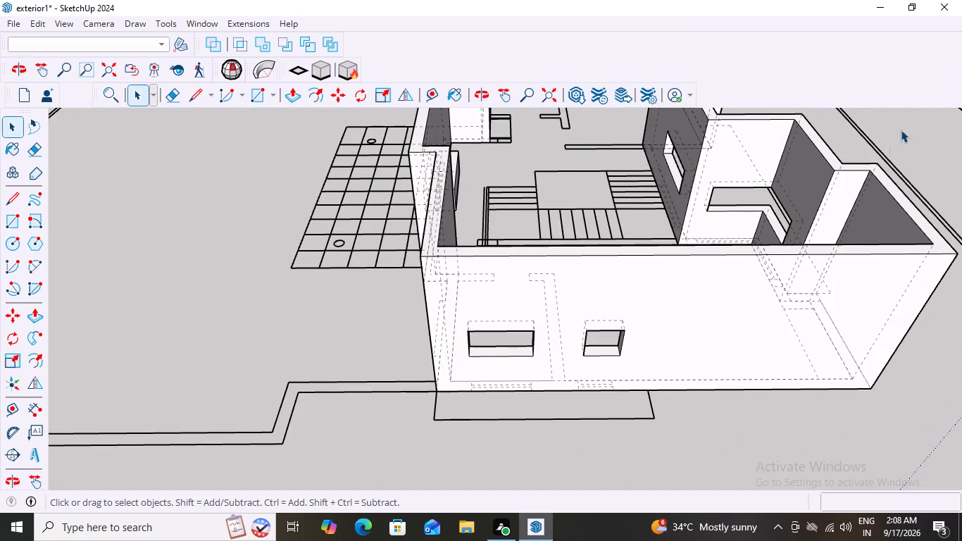
scroll(889, 144, down, 3)
scroll(617, 362, up, 7)
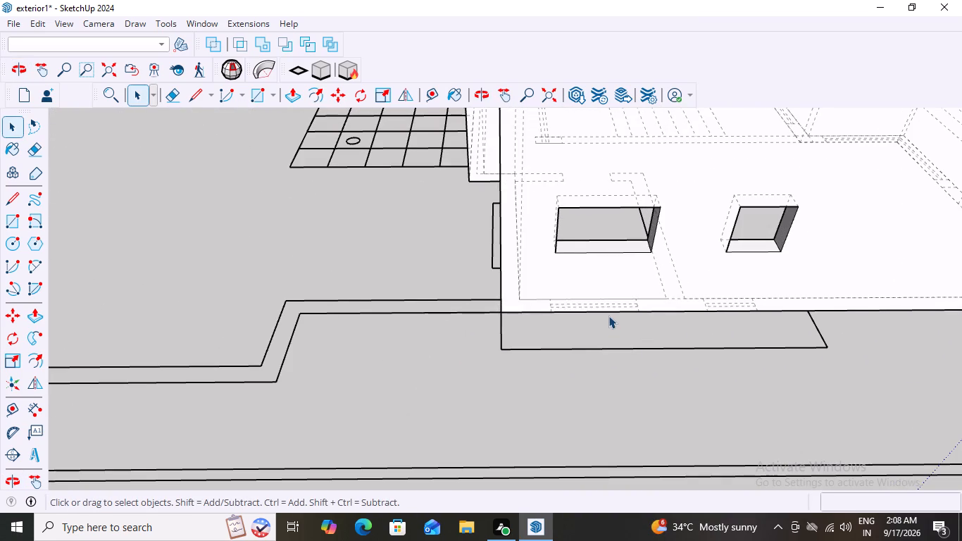
scroll(623, 294, down, 11)
Select the whole window block in the wall facing the tiled terrace and make it a group.
middle_drag(610, 330, 721, 356)
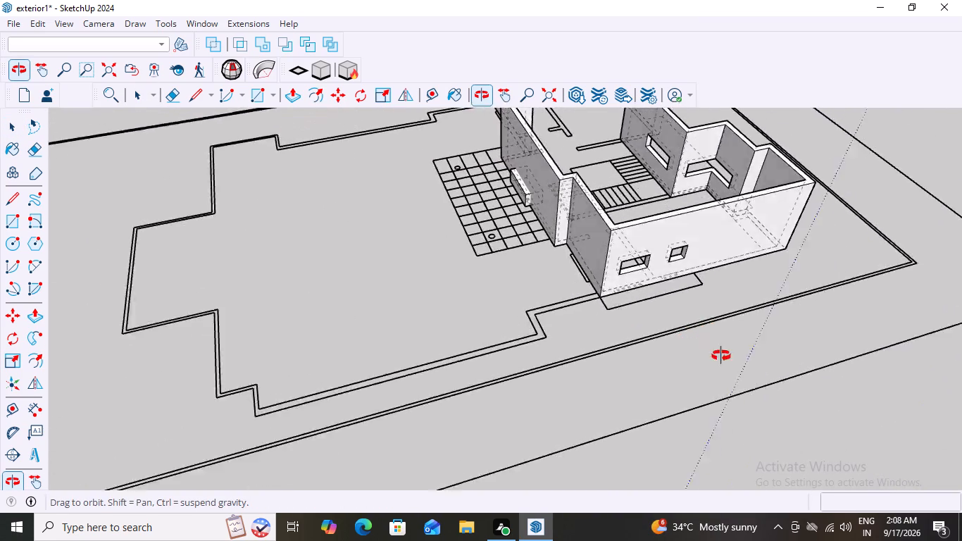
middle_drag(721, 356, 828, 350)
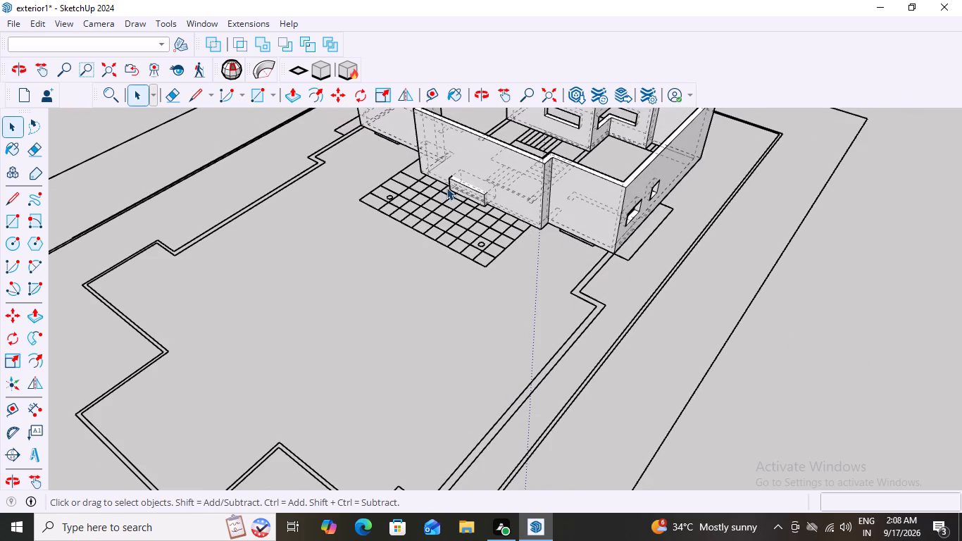
scroll(454, 184, up, 3)
scroll(525, 247, up, 1)
middle_drag(525, 247, 675, 320)
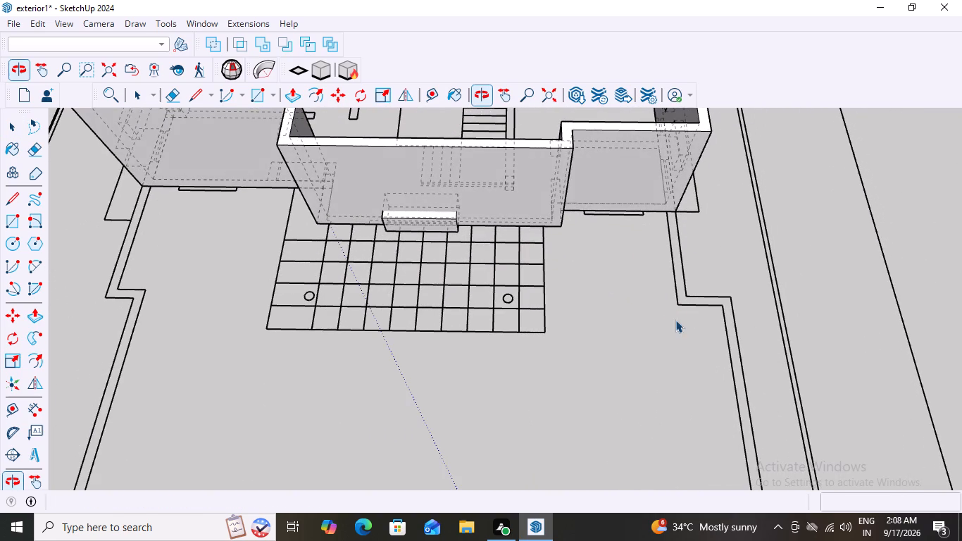
scroll(330, 249, down, 9)
middle_drag(380, 282, 429, 183)
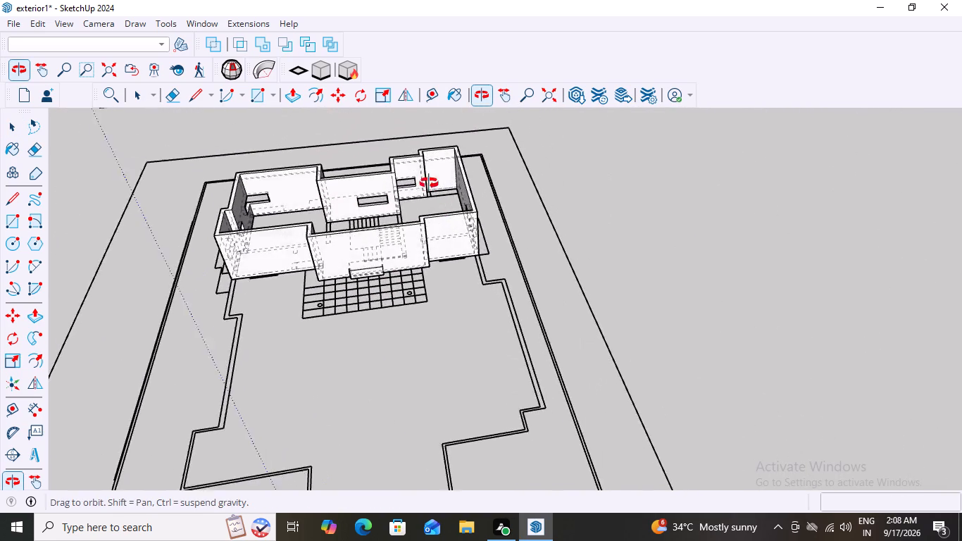
middle_drag(429, 183, 426, 180)
scroll(396, 261, up, 6)
triple_click(360, 265)
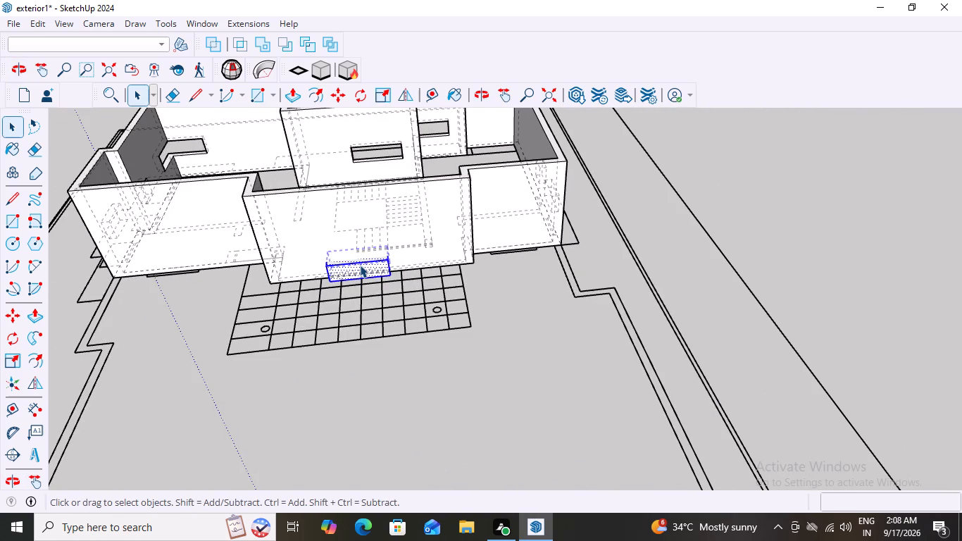
click(360, 265)
right_click(360, 265)
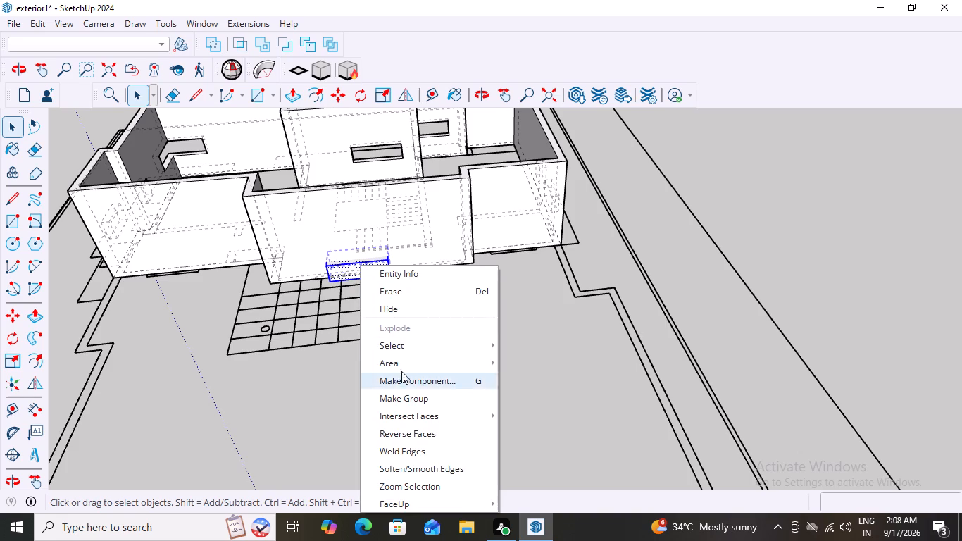
click(411, 394)
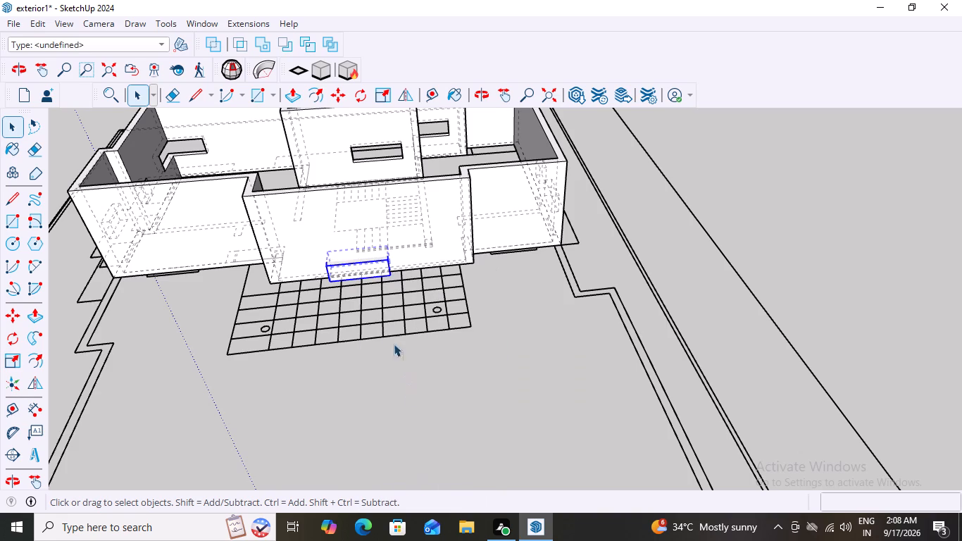
Move the terrace-side window block straight up by 3', keeping it locked to the vertical axis.
scroll(346, 261, up, 3)
key(m)
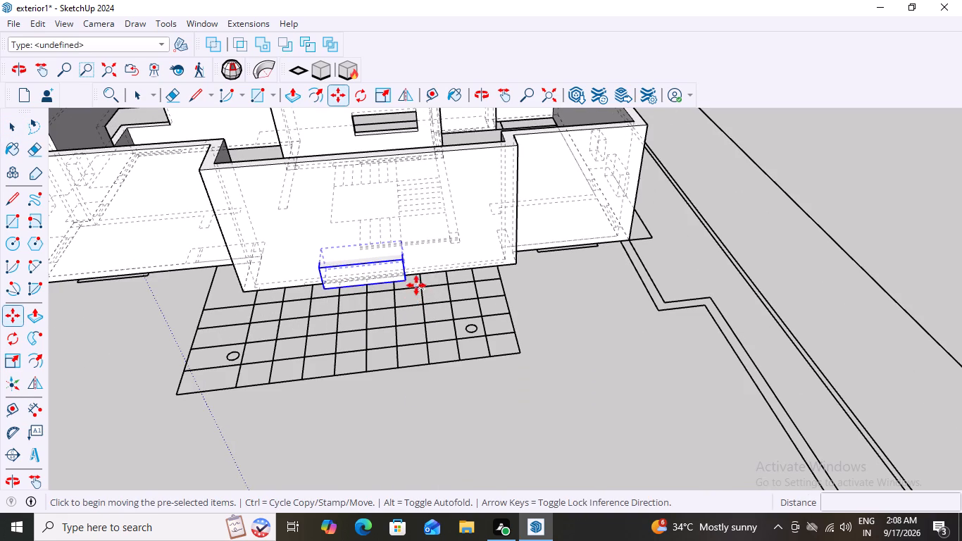
click(408, 282)
key(Up)
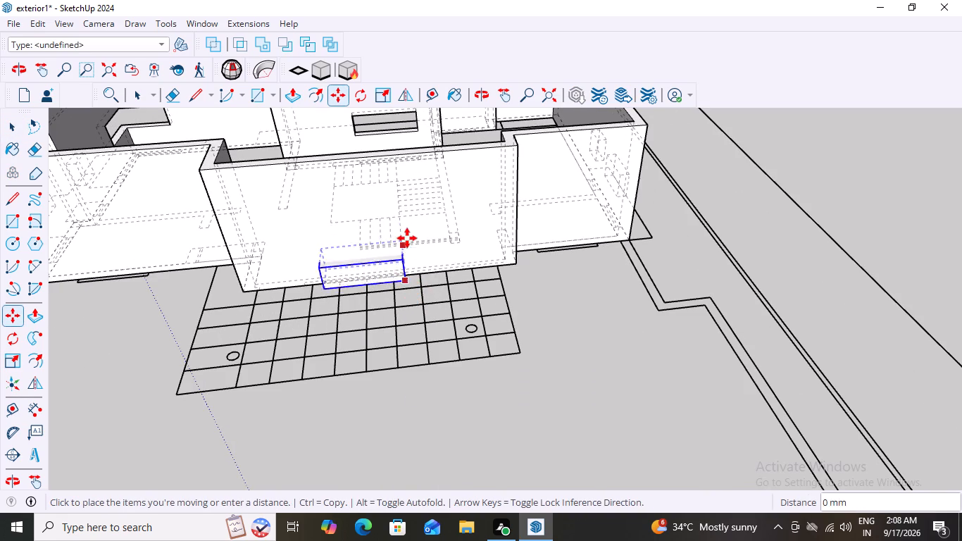
text(3')
key(Return)
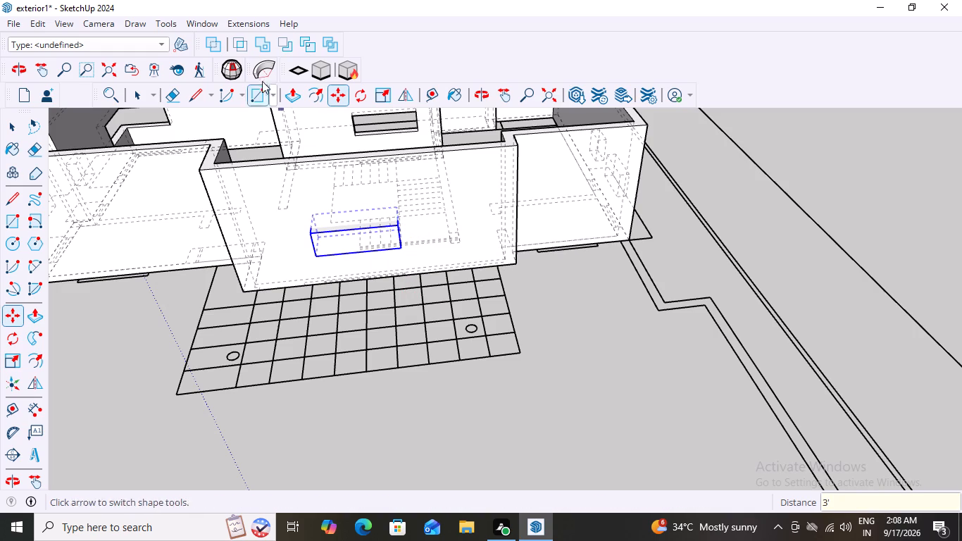
key(space)
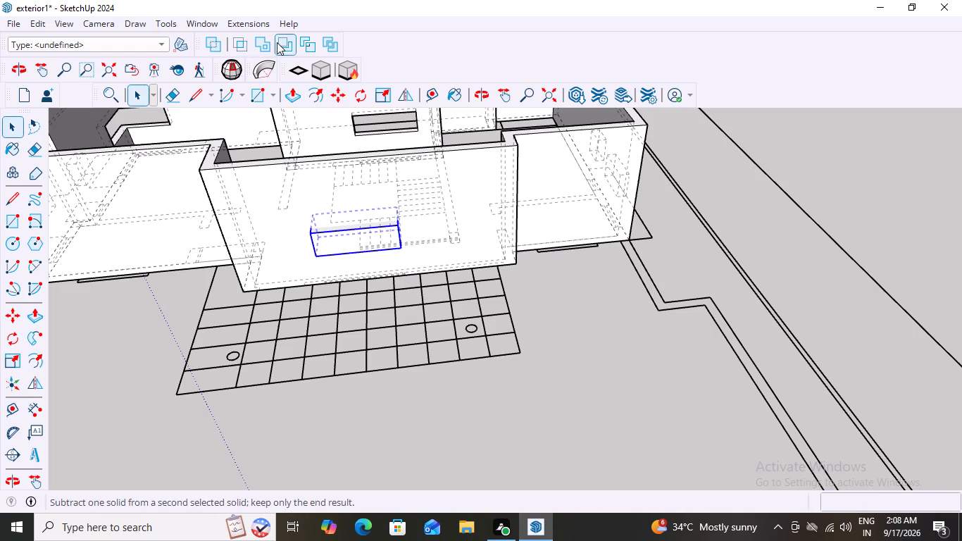
Subtract the raised terrace-side window block from the second-floor walls to cut its opening.
click(289, 42)
click(412, 207)
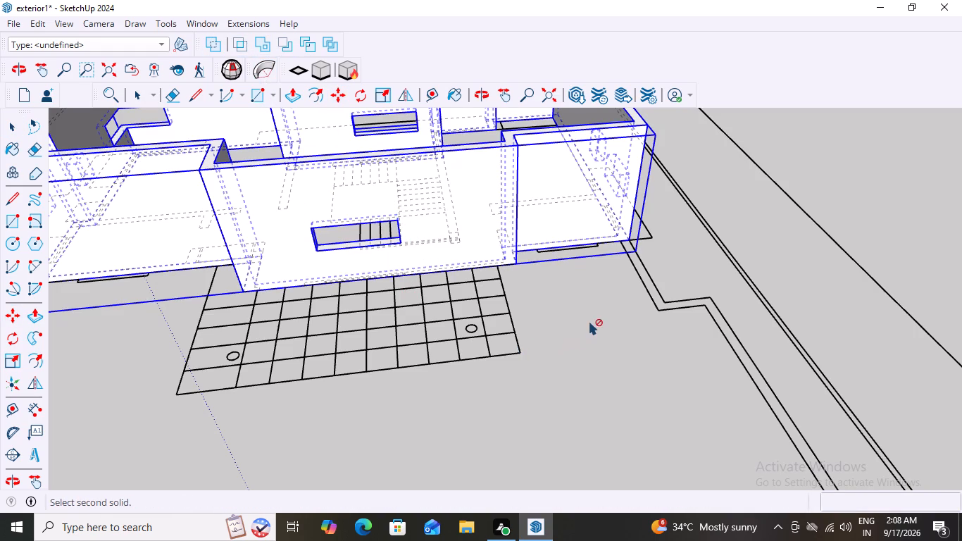
Clear the selection and inspect the window openings cut in the second-floor walls from several sides of the building.
key(space)
click(621, 309)
scroll(597, 334, down, 13)
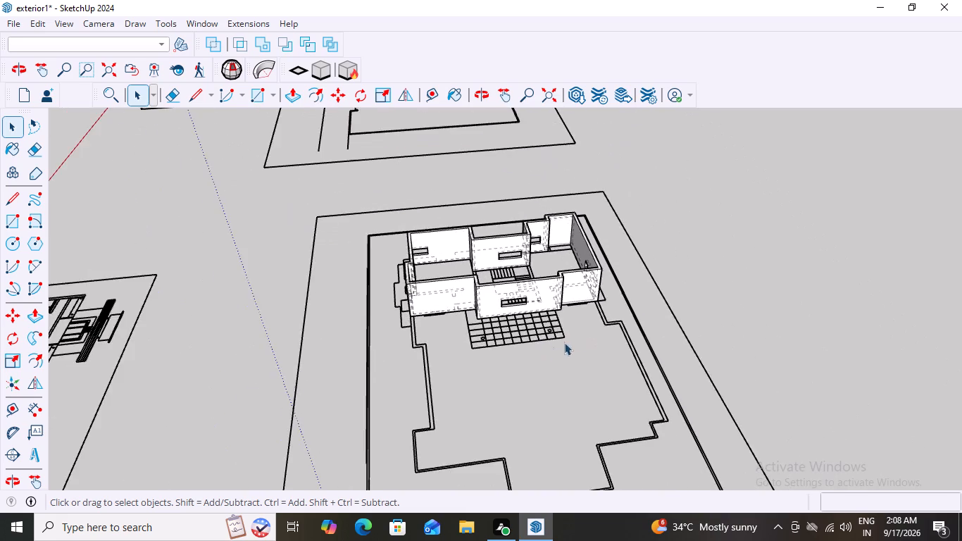
middle_drag(569, 340, 638, 249)
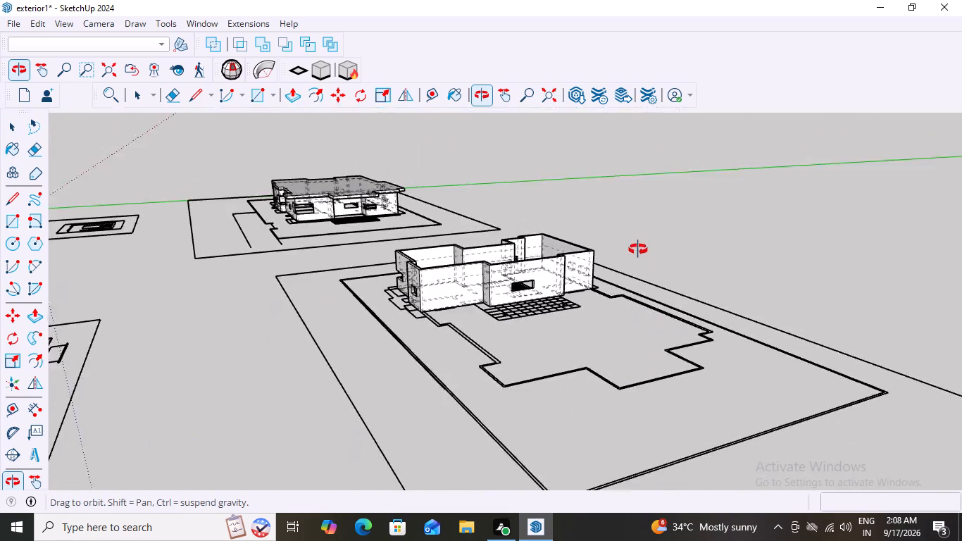
middle_drag(638, 249, 563, 357)
scroll(563, 357, down, 10)
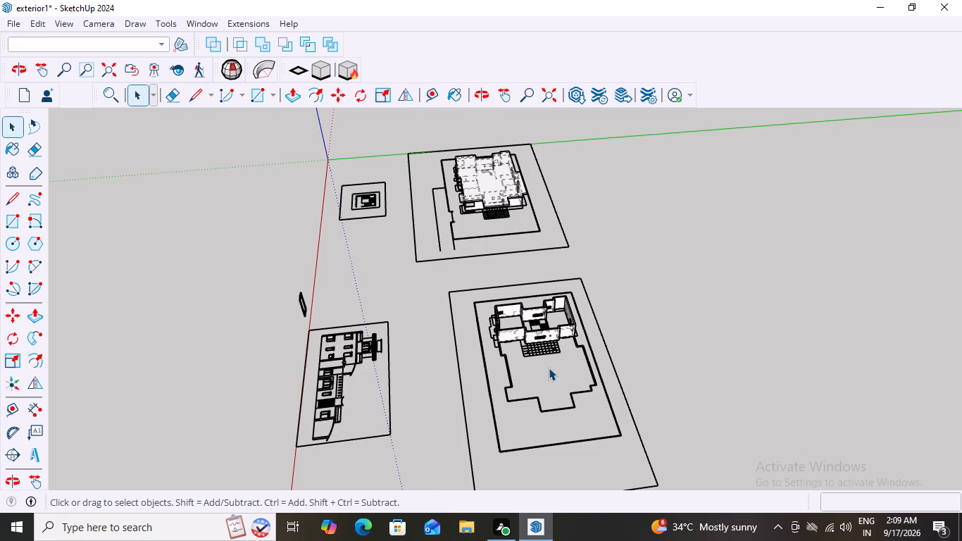
scroll(546, 301, down, 3)
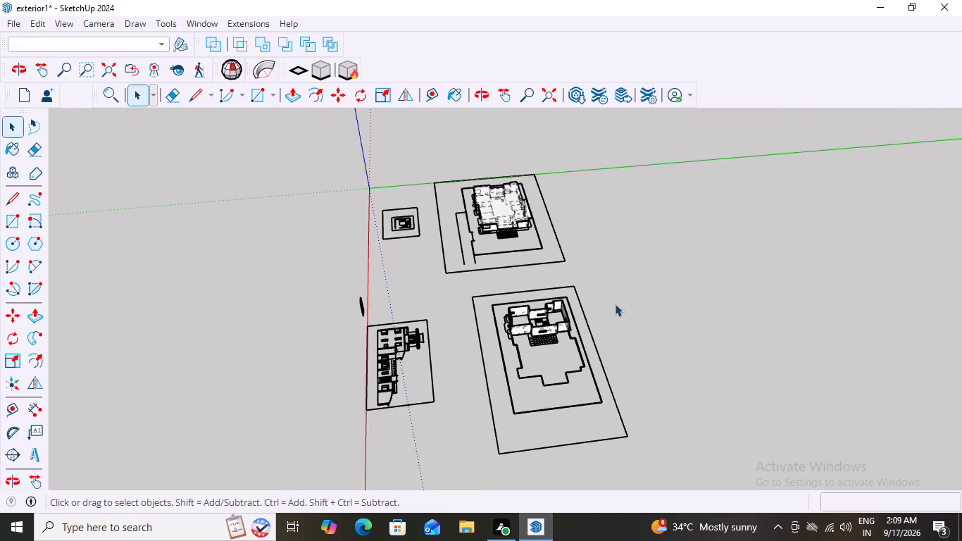
middle_drag(475, 357, 830, 264)
scroll(451, 311, up, 5)
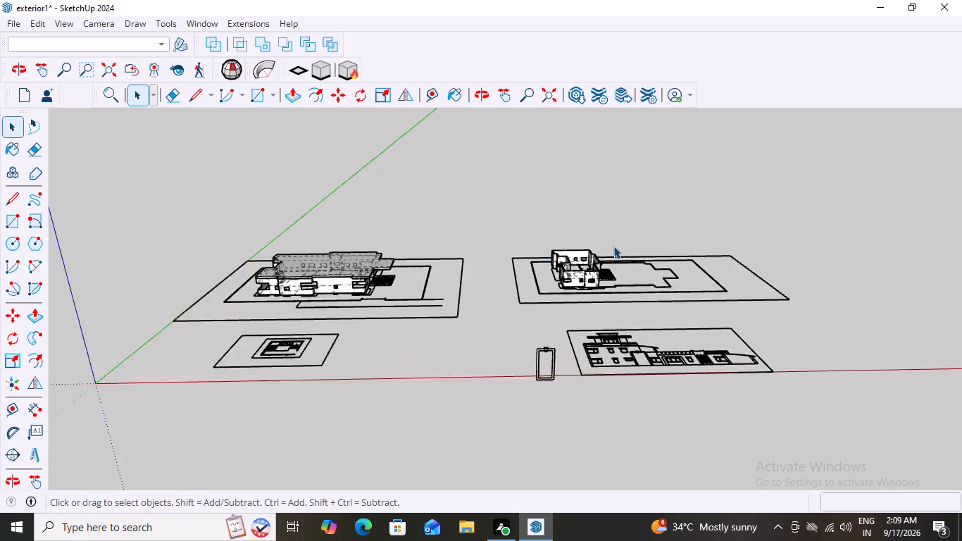
scroll(613, 246, up, 20)
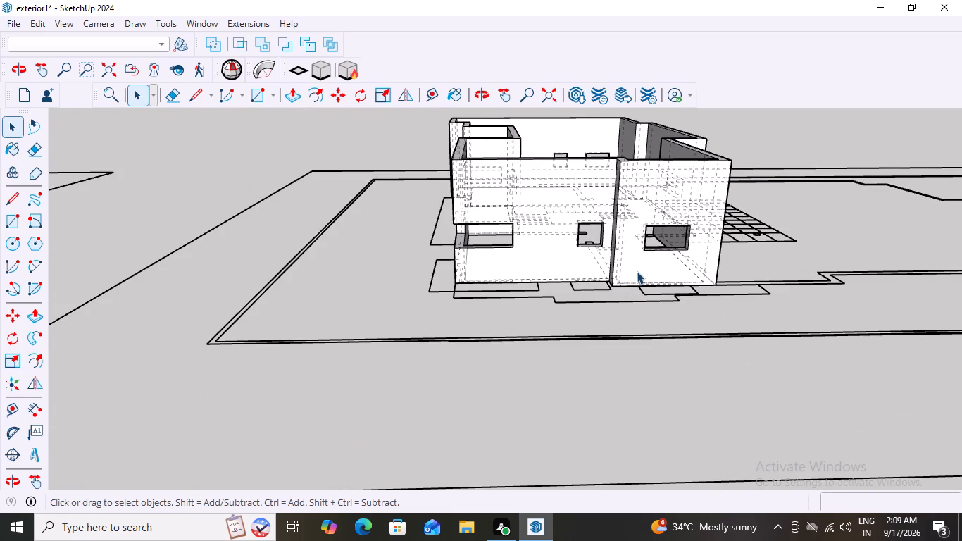
scroll(680, 201, up, 16)
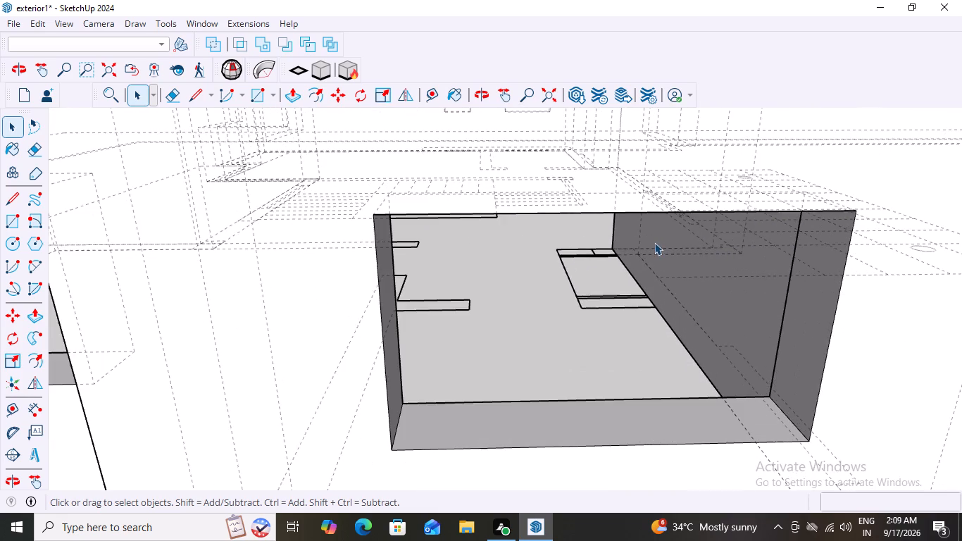
scroll(654, 242, down, 20)
scroll(654, 242, down, 4)
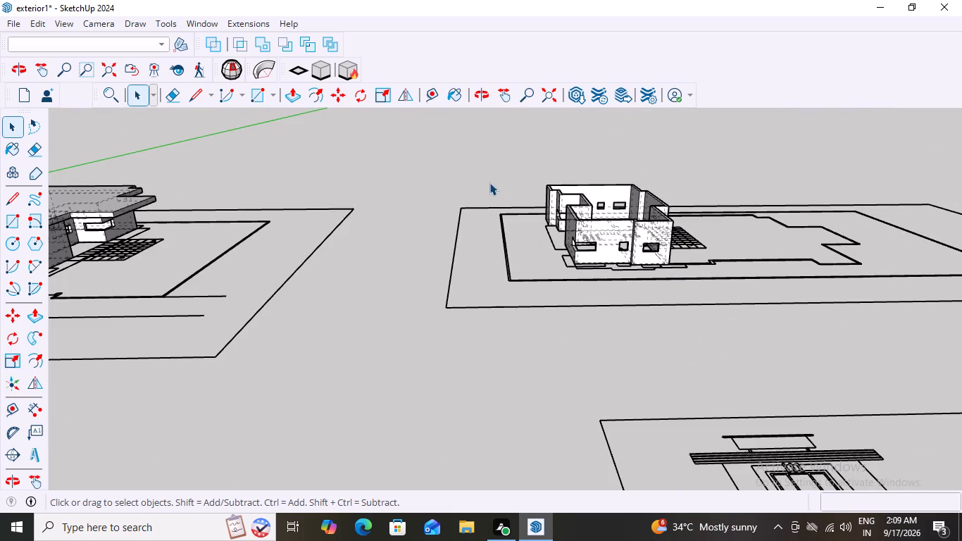
Turn off the dashed back-edge display for the whole model.
click(487, 160)
click(420, 132)
key(k)
Examine the second-floor walls, window openings and interior plan from outside and above, alongside the neighbouring roofed building model.
scroll(644, 252, up, 8)
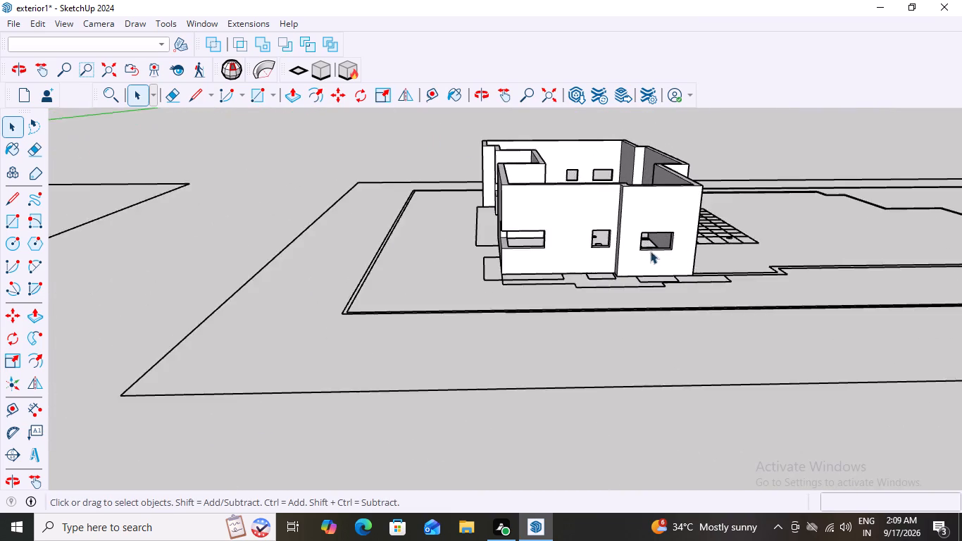
scroll(650, 251, up, 7)
scroll(650, 241, down, 7)
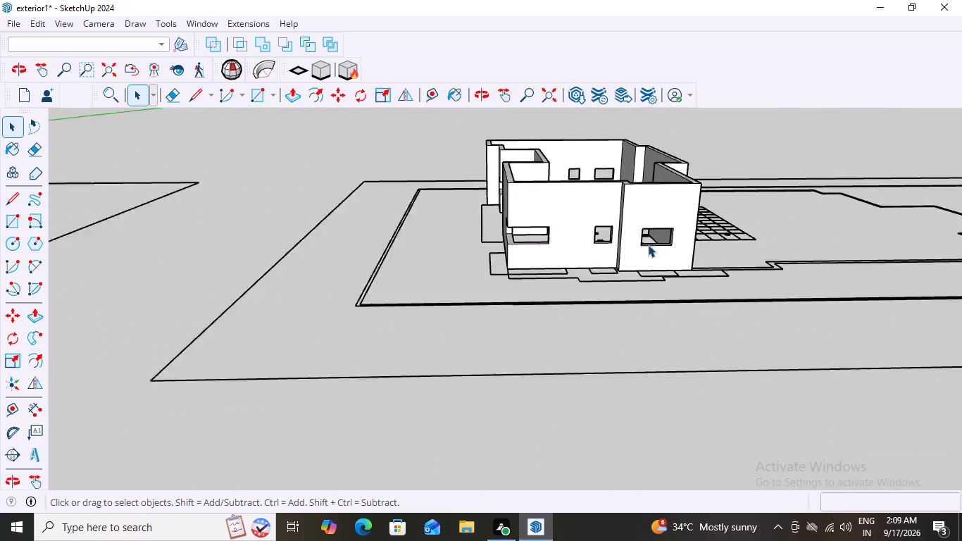
scroll(648, 244, down, 6)
scroll(708, 236, up, 3)
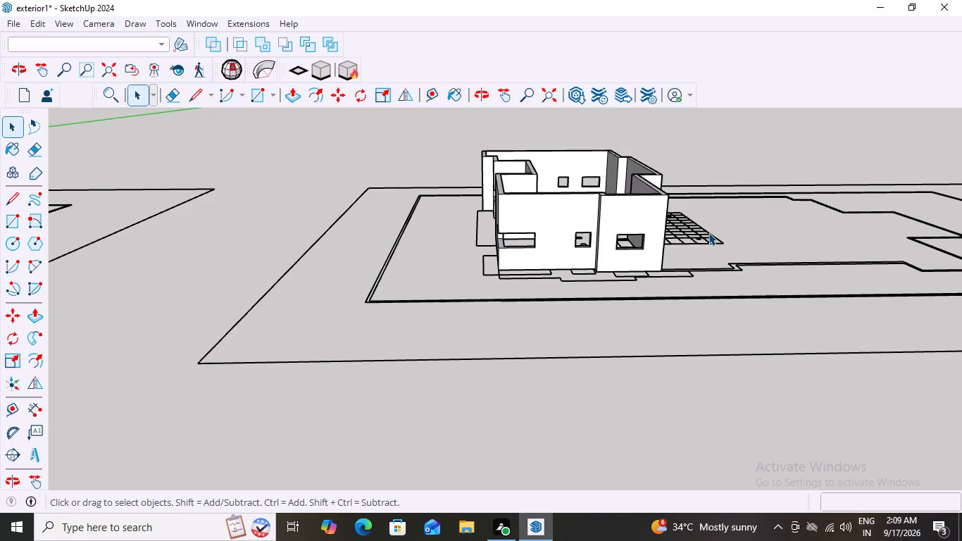
middle_drag(658, 278, 653, 362)
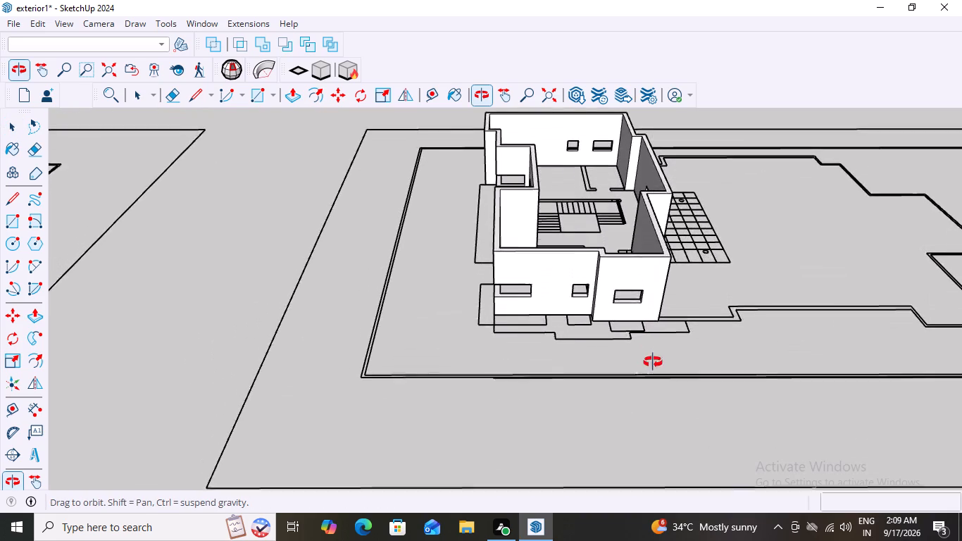
middle_drag(653, 362, 661, 409)
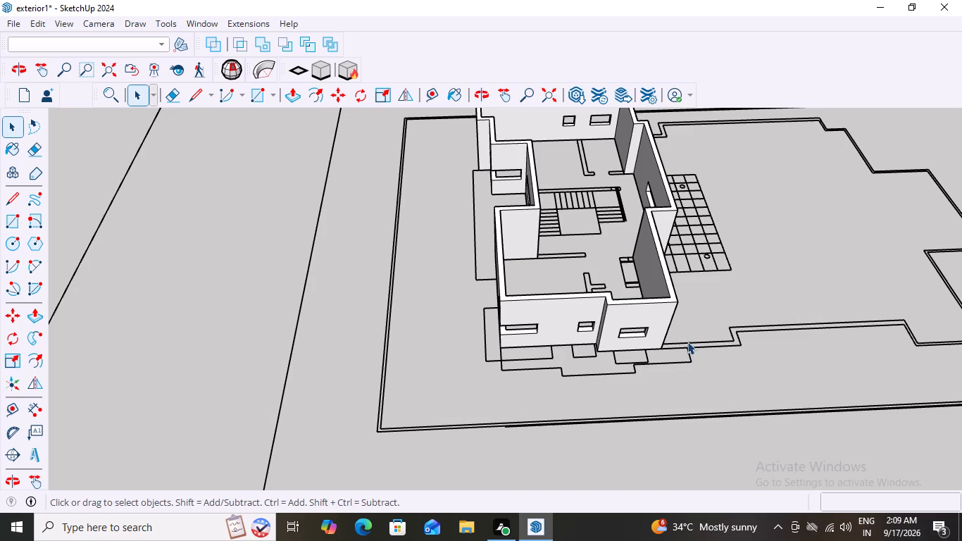
scroll(694, 337, down, 7)
middle_drag(718, 328, 714, 328)
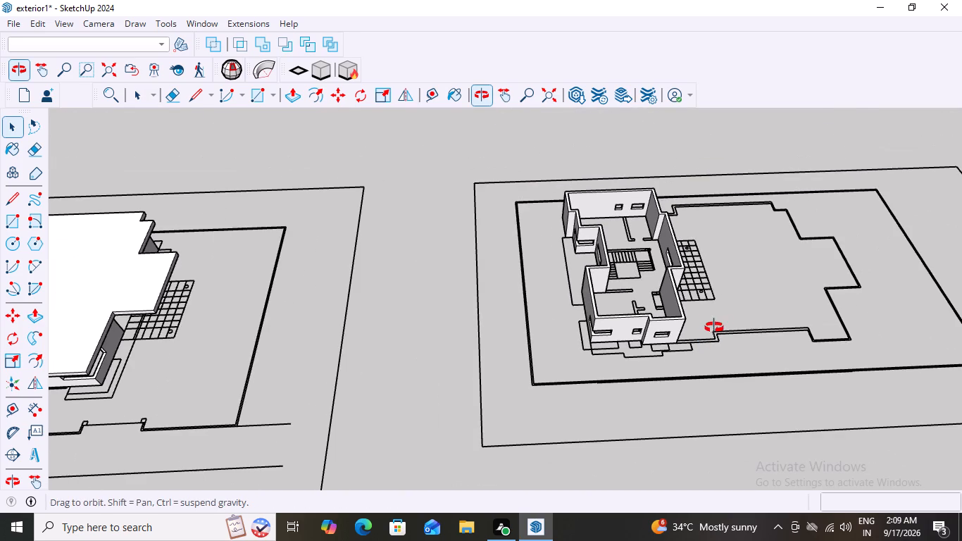
middle_drag(714, 328, 690, 286)
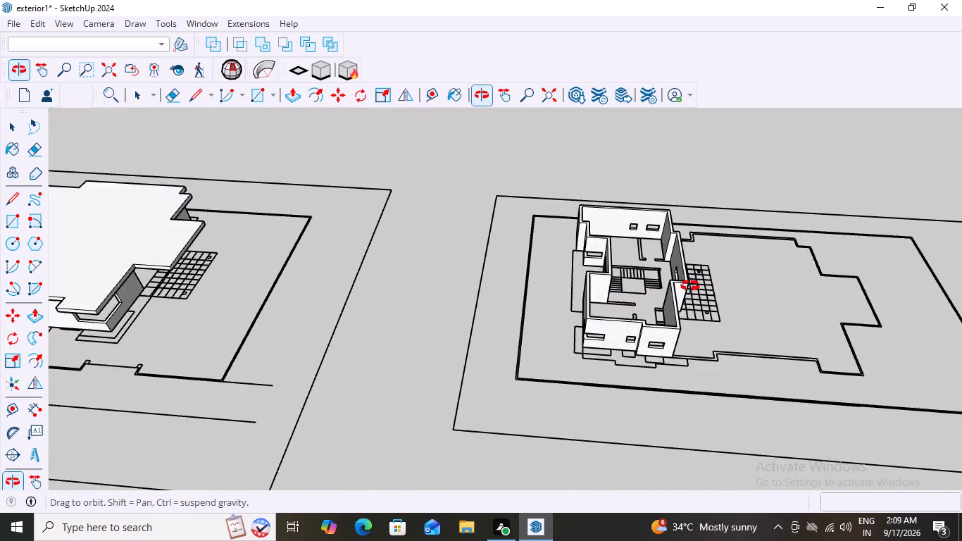
middle_drag(690, 286, 713, 259)
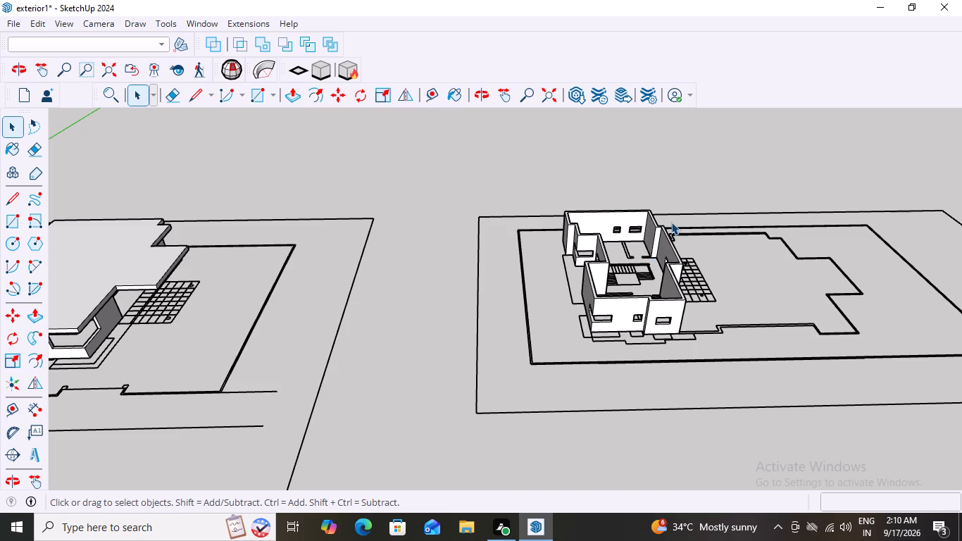
scroll(671, 222, down, 3)
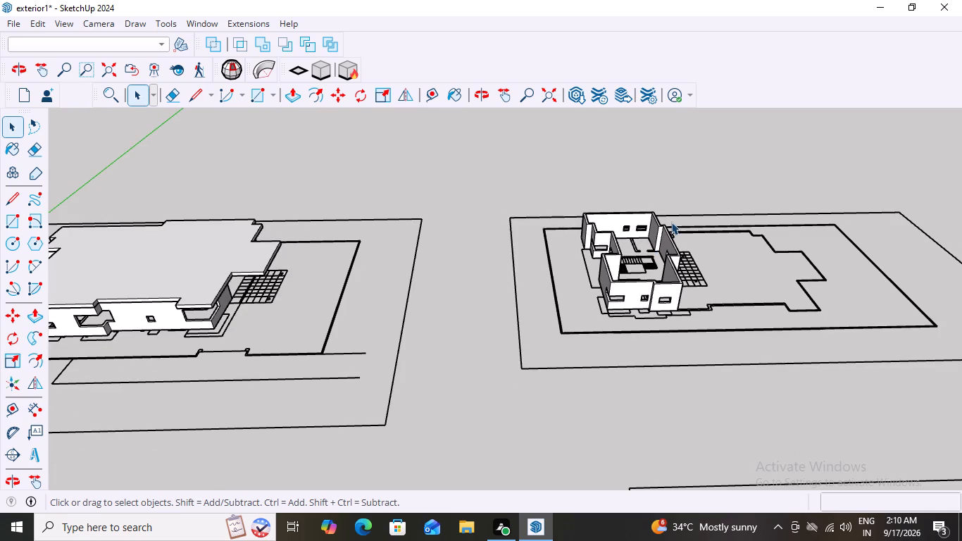
scroll(671, 222, up, 3)
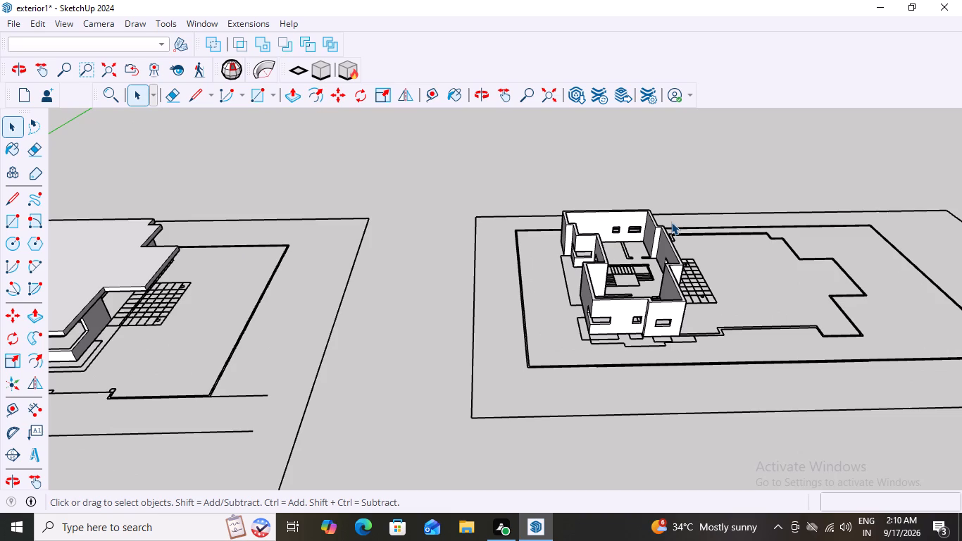
scroll(671, 222, down, 4)
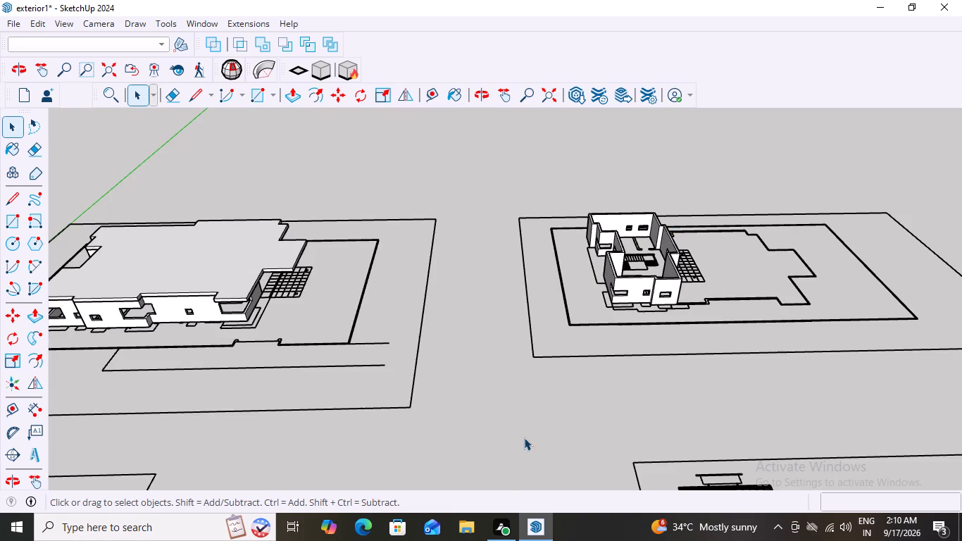
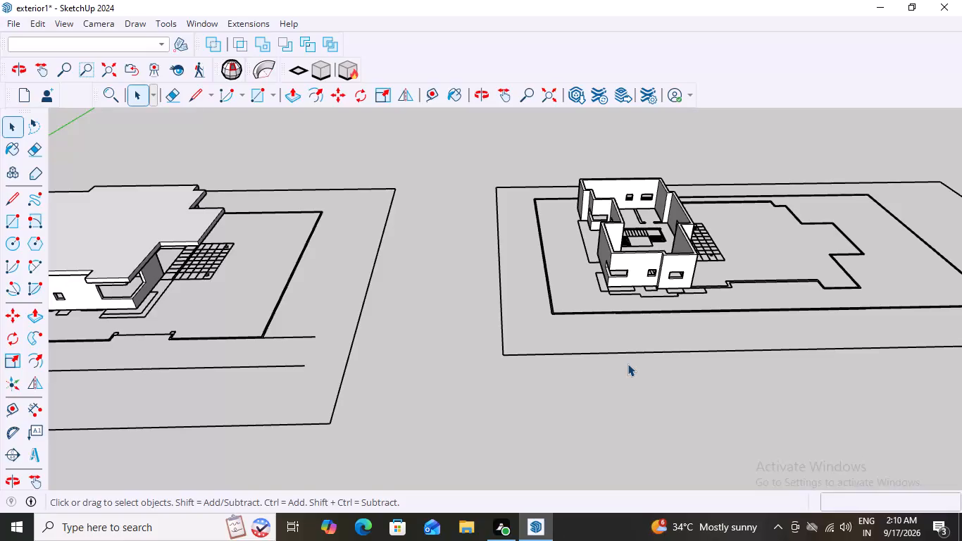
Examine the front walls and window openings of the partly built house on the second floor plan.
scroll(656, 349, down, 5)
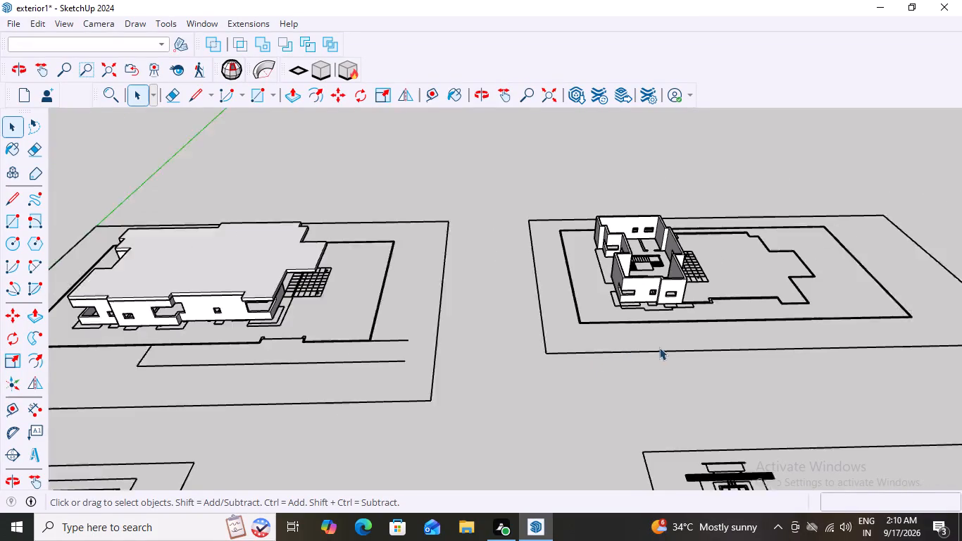
scroll(660, 282, up, 9)
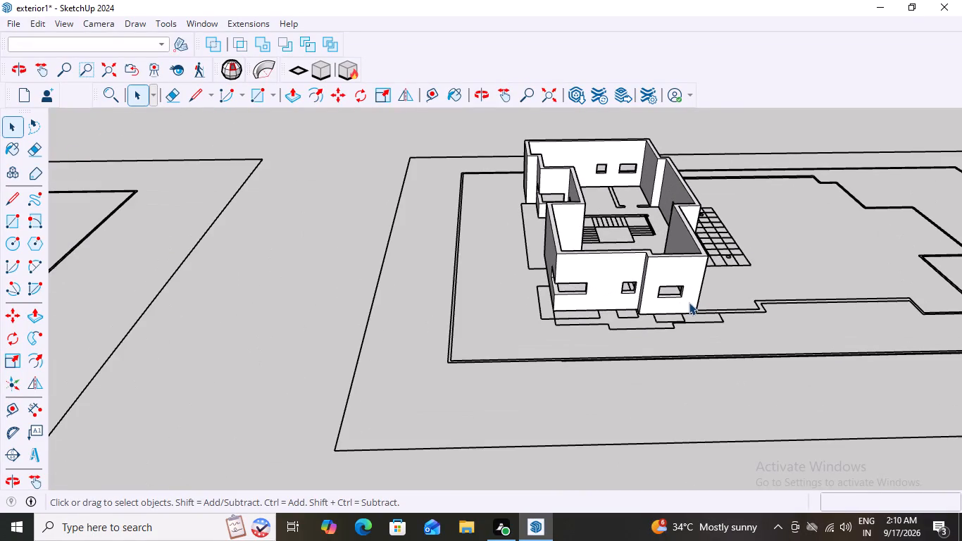
scroll(765, 276, up, 3)
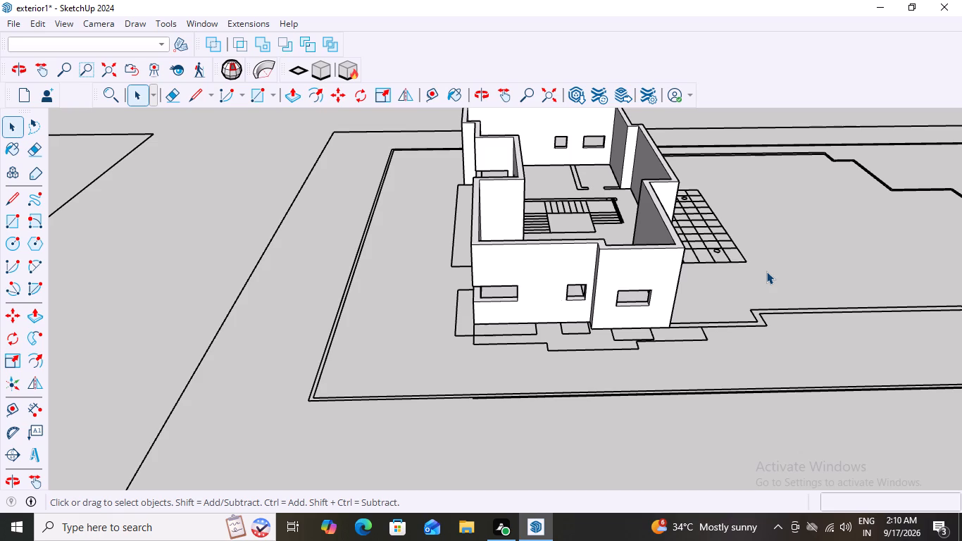
scroll(713, 421, down, 4)
scroll(792, 260, up, 3)
scroll(570, 316, down, 14)
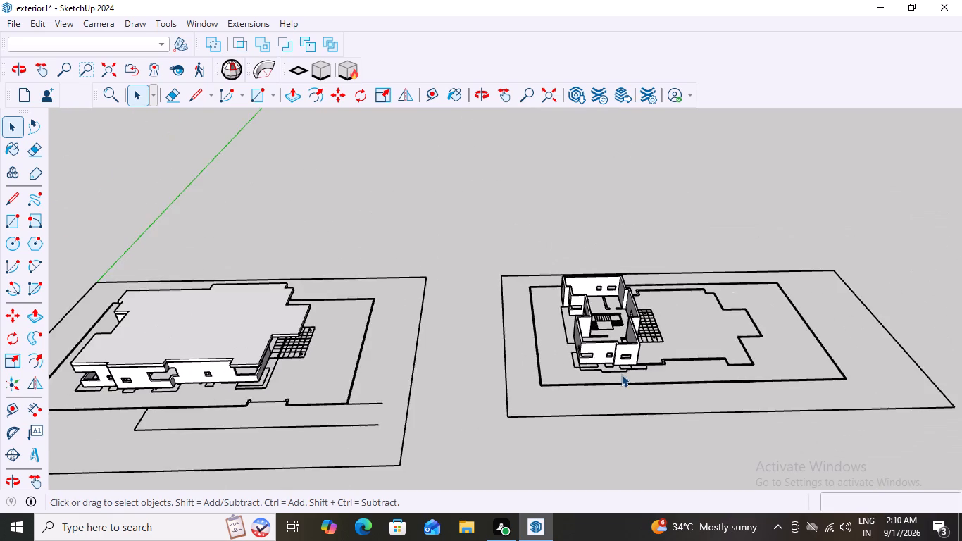
scroll(621, 374, down, 8)
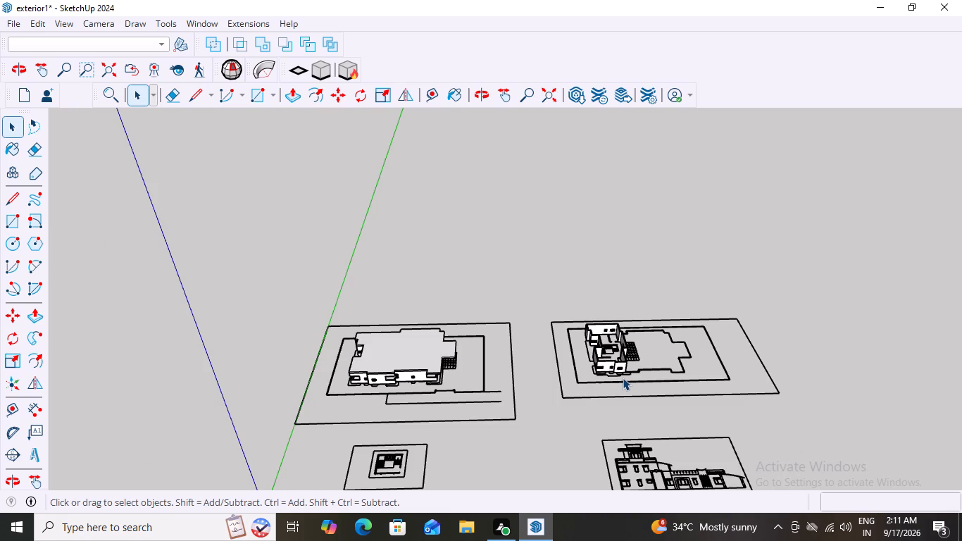
scroll(596, 370, up, 1)
scroll(550, 409, up, 3)
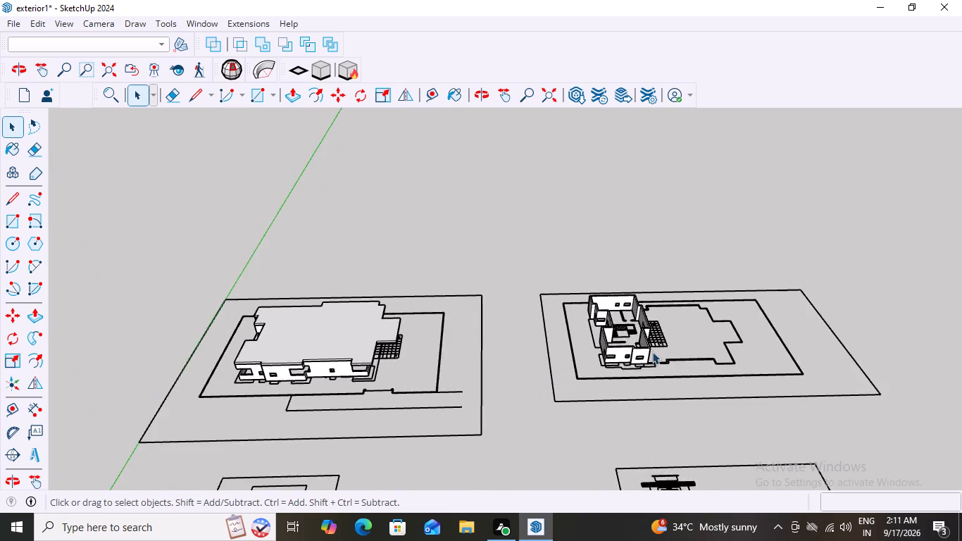
scroll(666, 341, up, 9)
middle_drag(627, 375, 632, 344)
scroll(628, 353, up, 3)
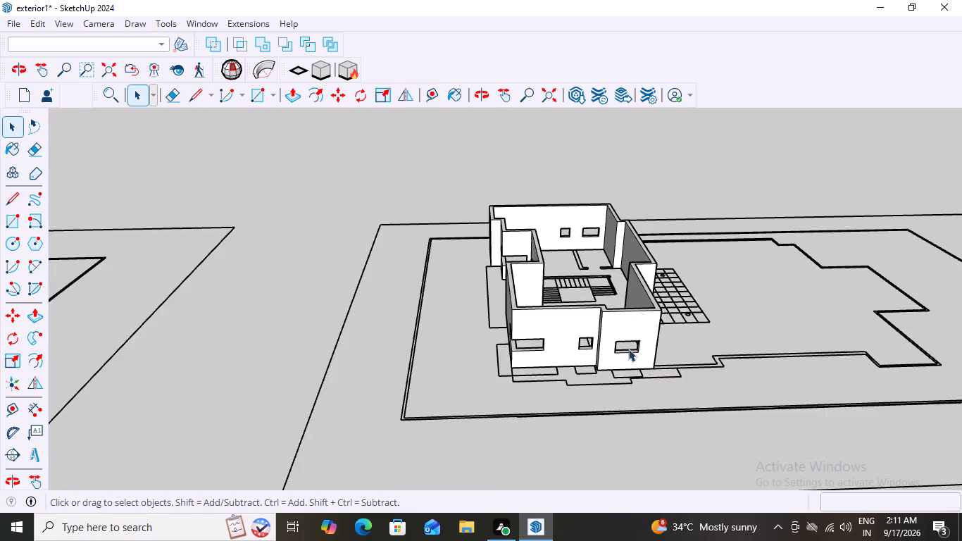
scroll(628, 338, up, 17)
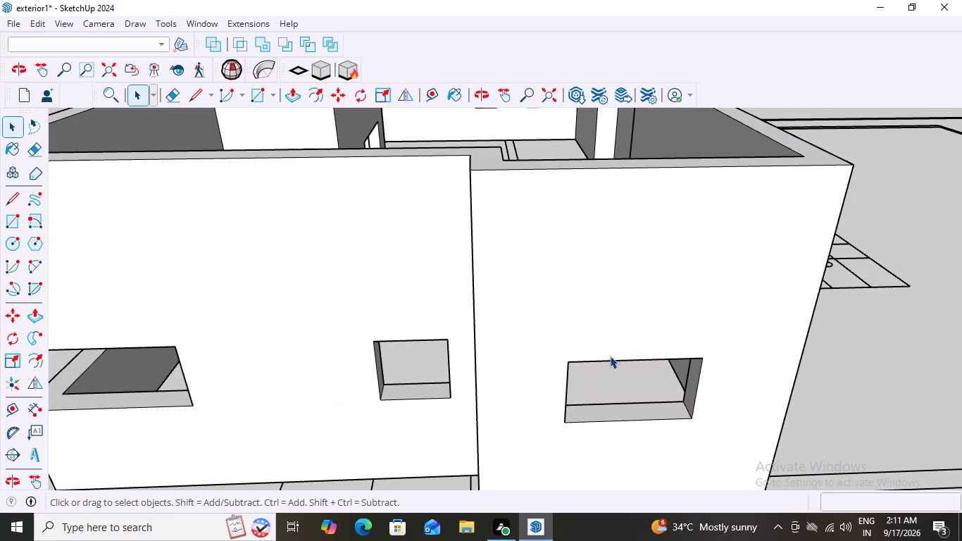
scroll(614, 366, up, 5)
scroll(615, 366, down, 4)
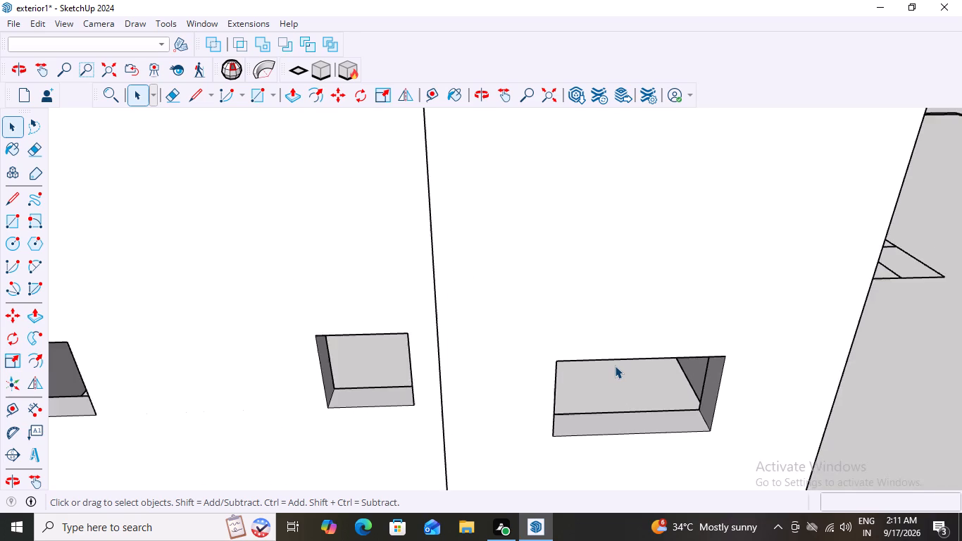
scroll(615, 366, down, 3)
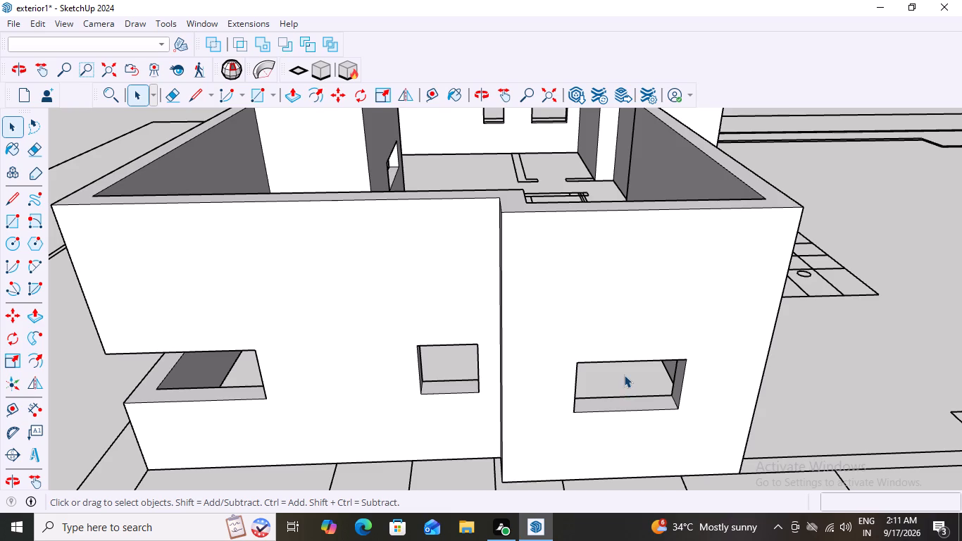
scroll(632, 382, down, 9)
middle_drag(651, 363, 654, 254)
scroll(654, 259, up, 1)
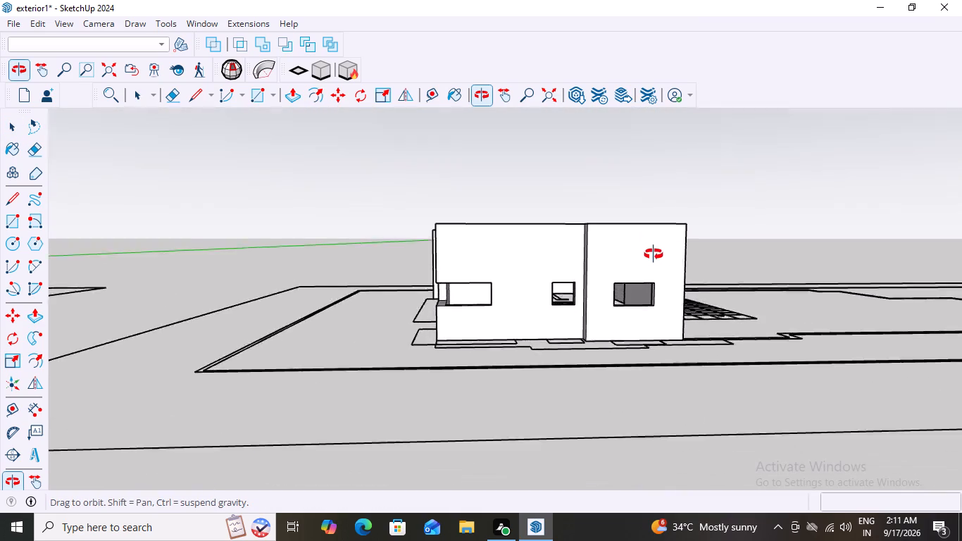
middle_drag(654, 254, 654, 251)
scroll(636, 264, up, 3)
middle_drag(634, 266, 611, 443)
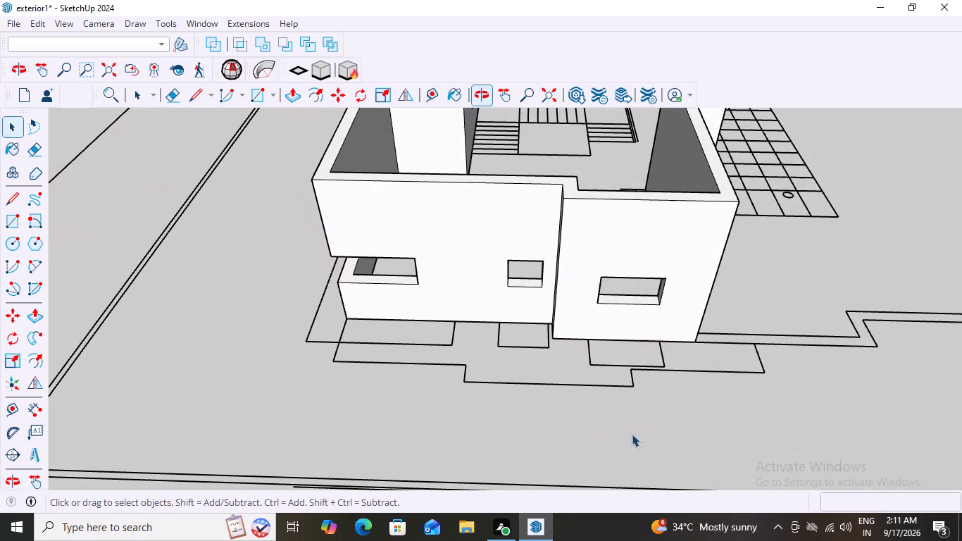
scroll(635, 249, up, 7)
scroll(633, 252, down, 5)
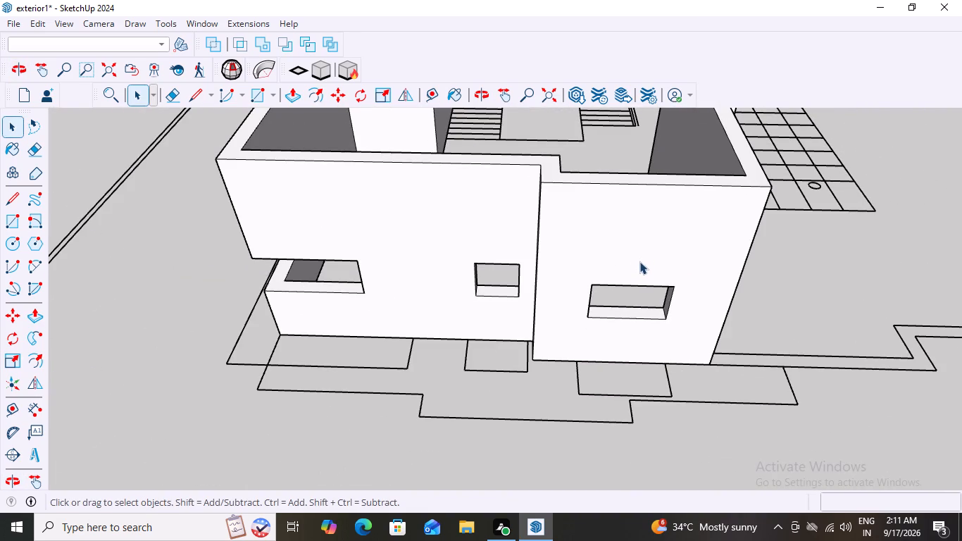
Open the house's wall group for editing and select the front wall face around the window opening nearest the tiled grid.
click(639, 261)
double_click(639, 261)
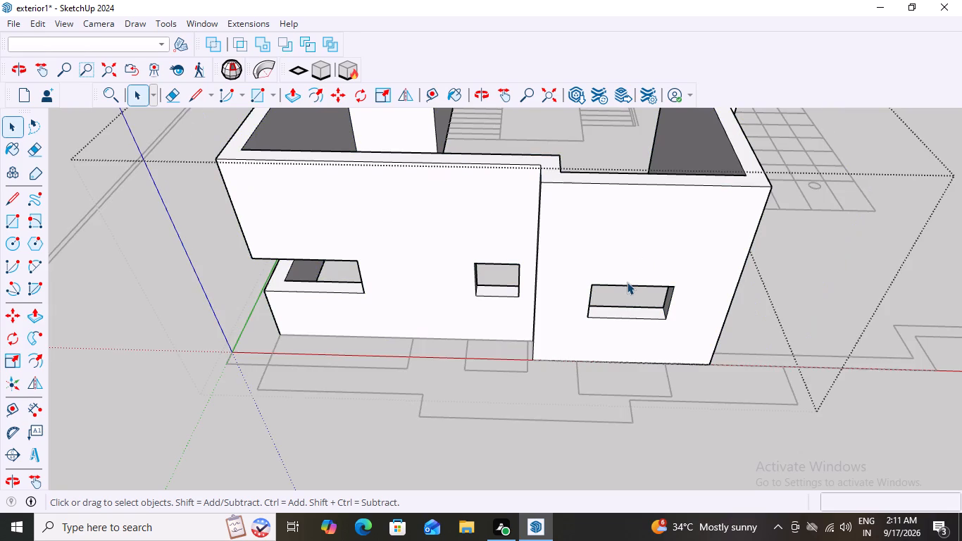
scroll(620, 292, up, 5)
scroll(620, 292, down, 7)
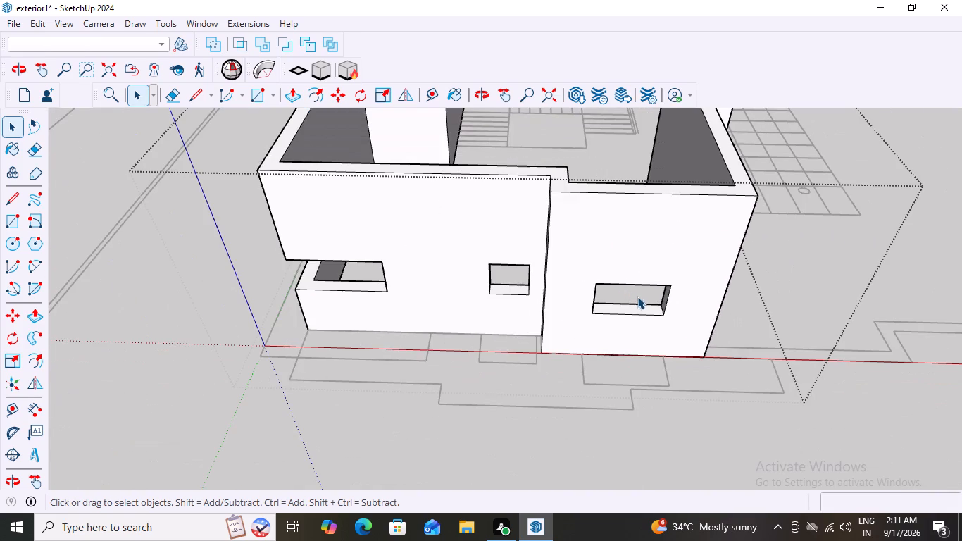
click(649, 270)
middle_drag(637, 299, 658, 298)
scroll(616, 290, up, 4)
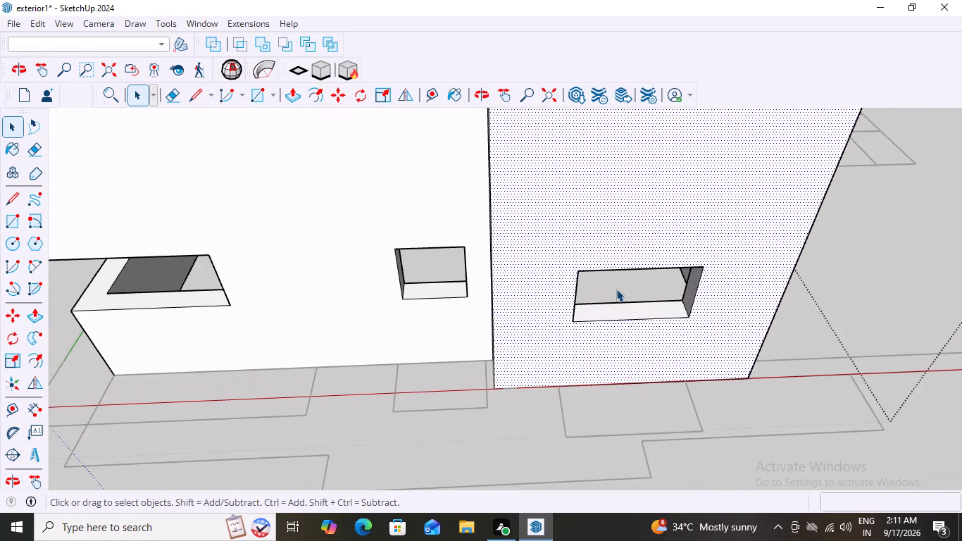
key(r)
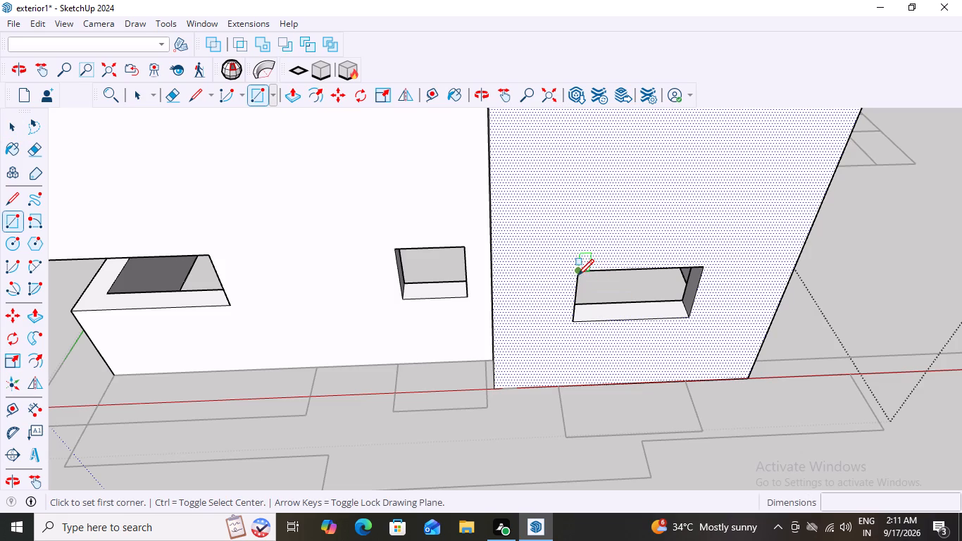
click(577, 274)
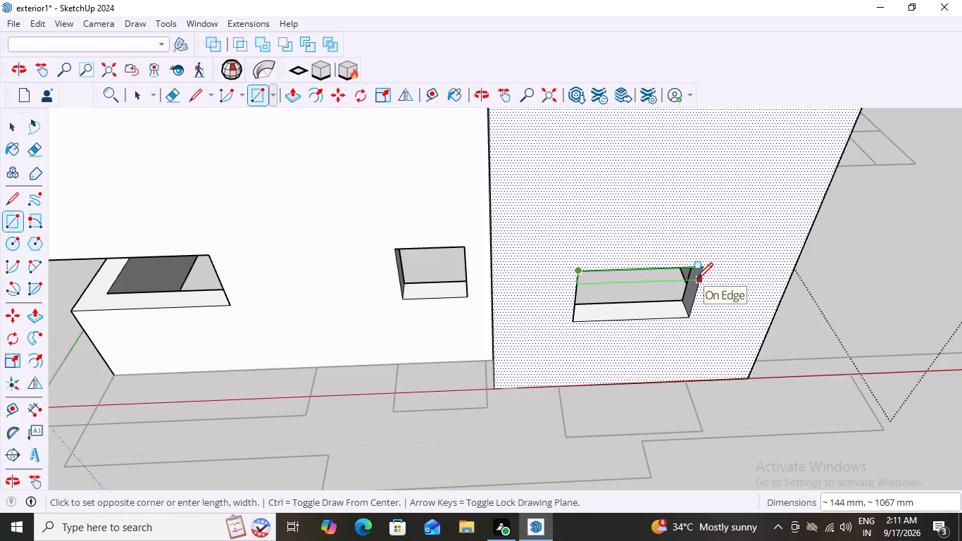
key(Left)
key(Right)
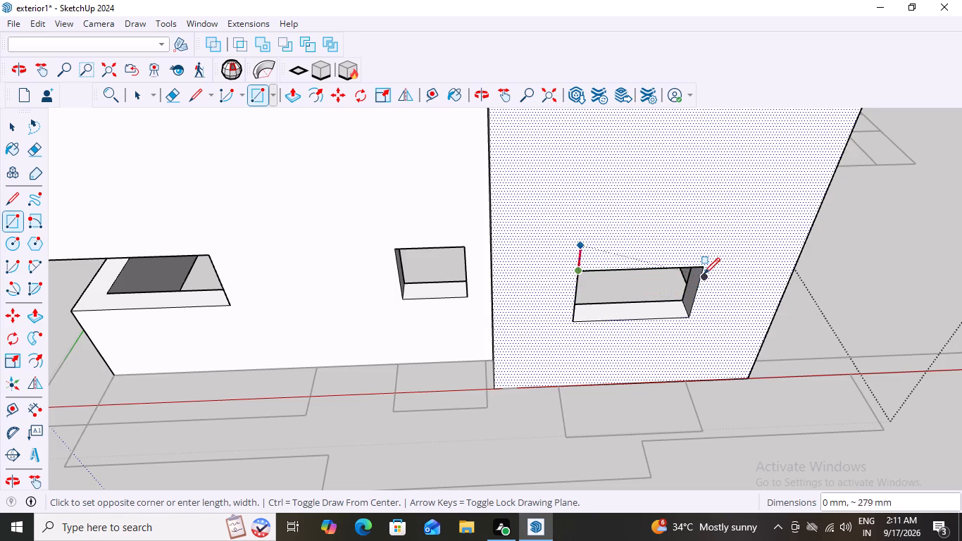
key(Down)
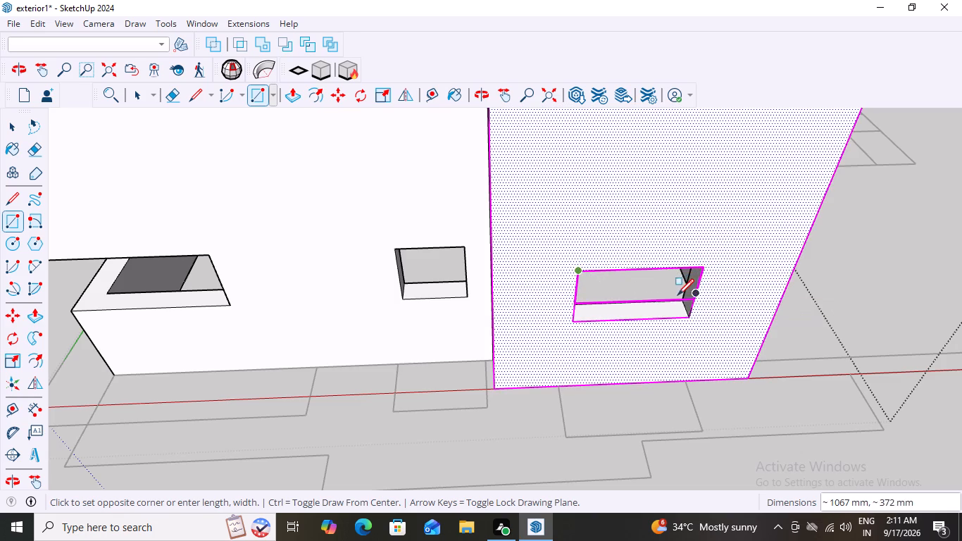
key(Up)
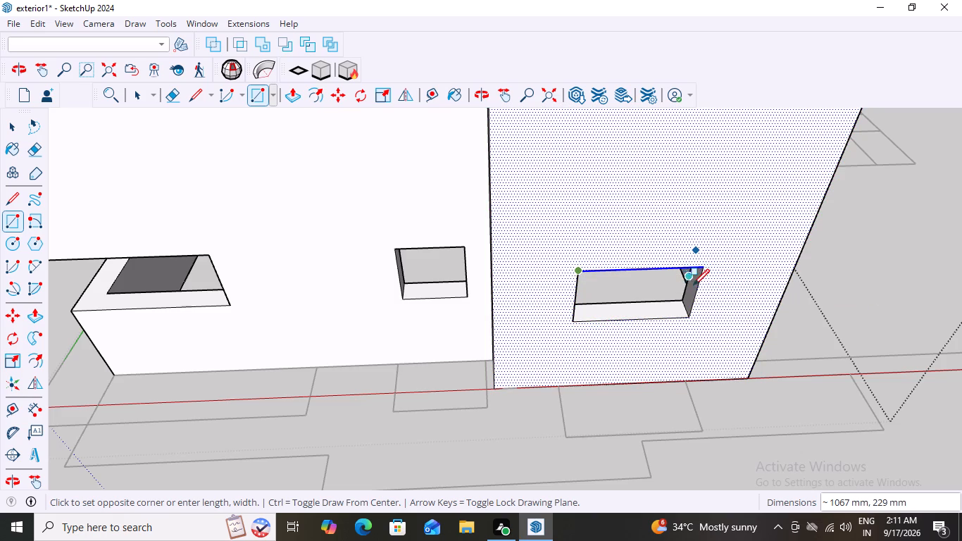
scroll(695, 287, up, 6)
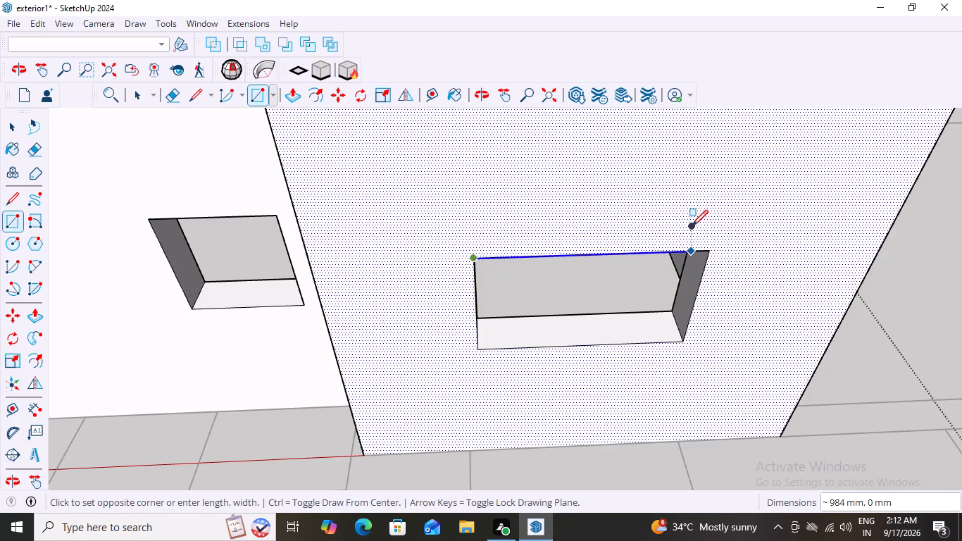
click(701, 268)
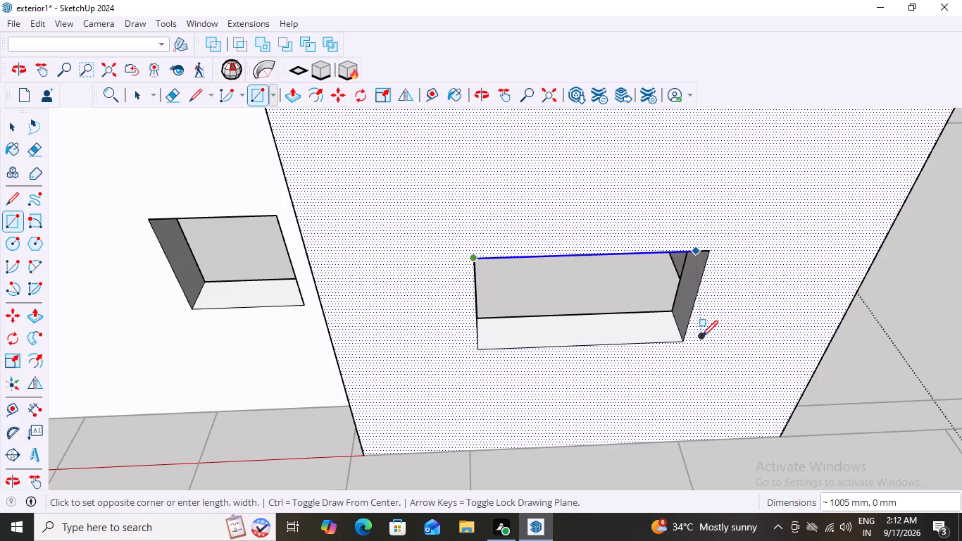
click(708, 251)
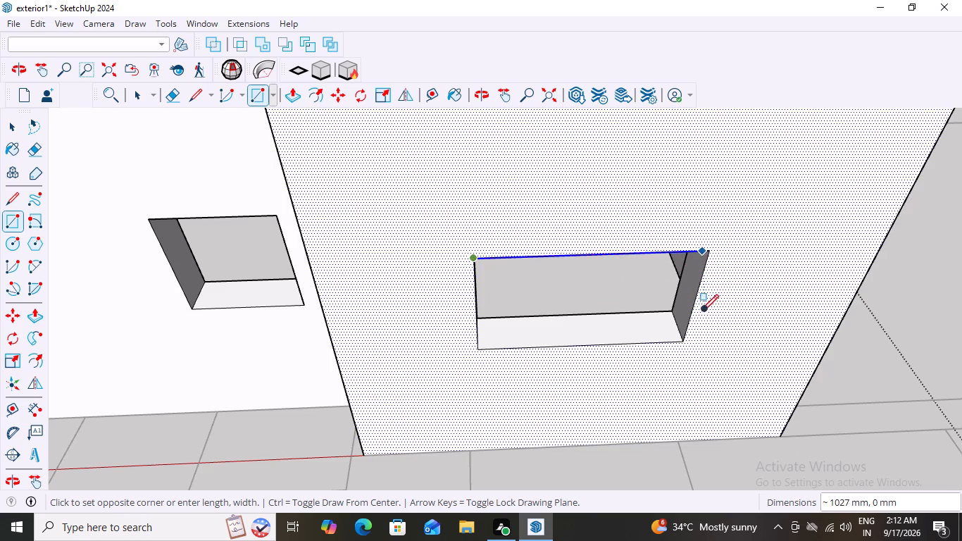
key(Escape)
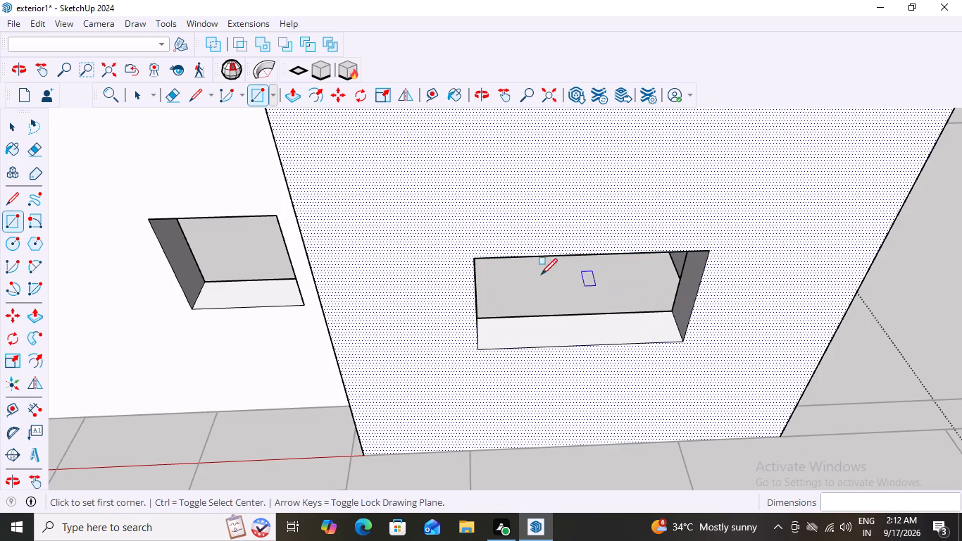
Draw a horizontal rectangle about 1067 mm by 155 mm projecting outward from the top edge of that window opening.
click(475, 259)
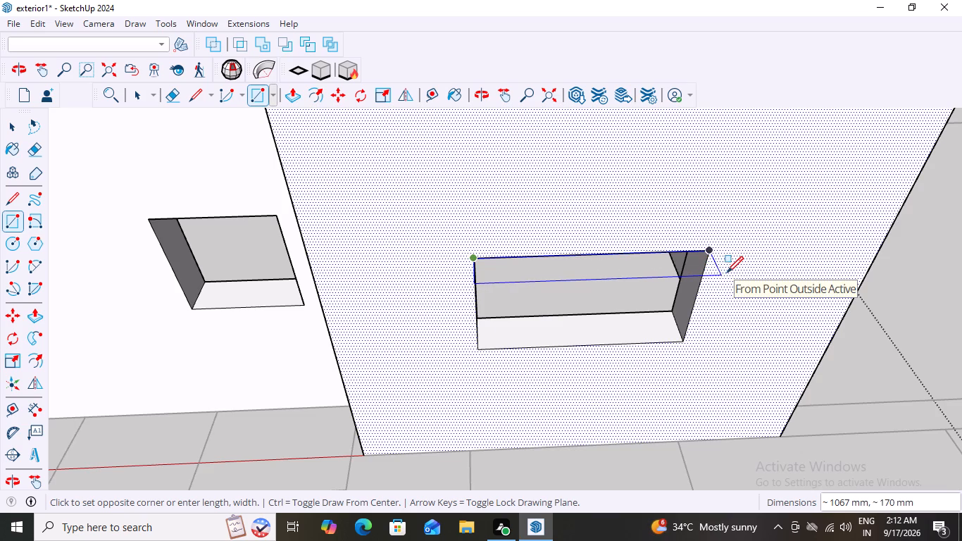
click(725, 270)
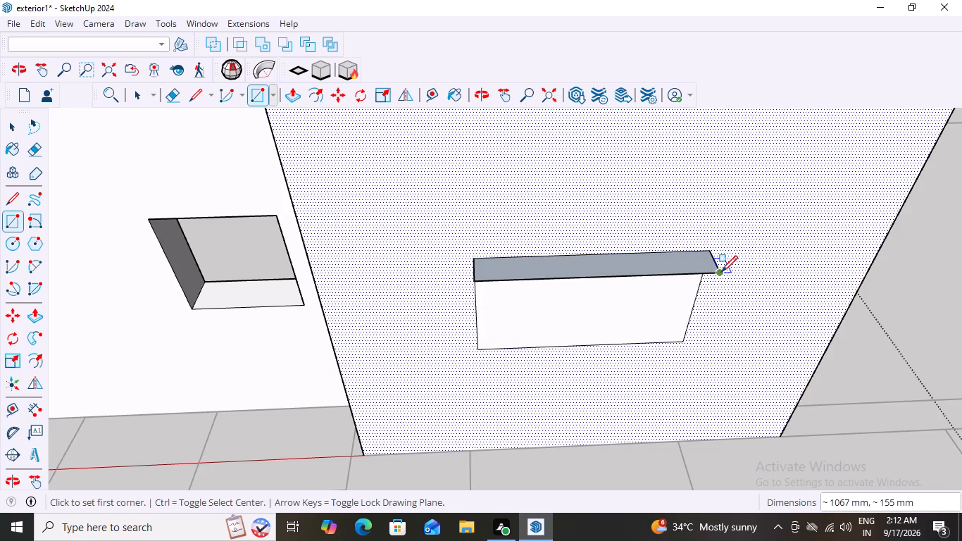
key(space)
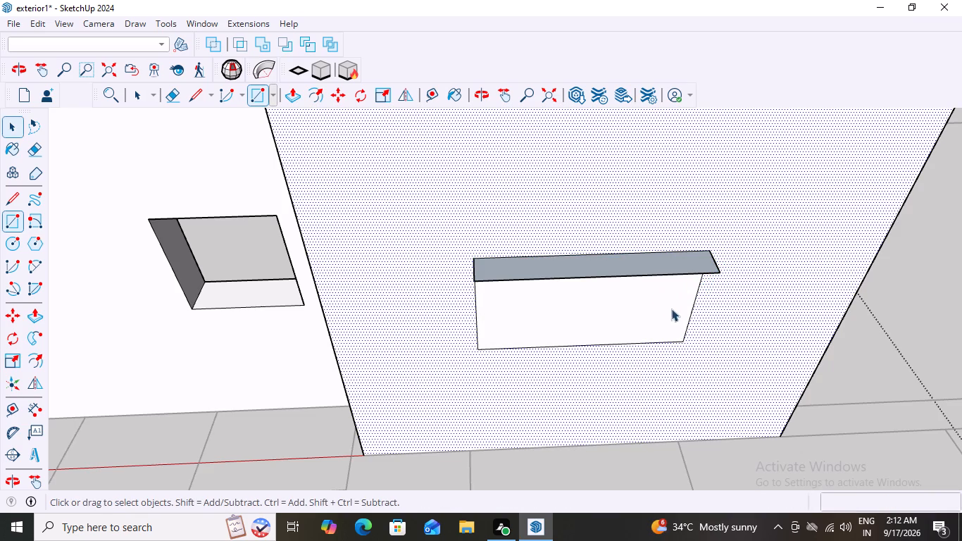
Push/Pull the projecting rectangle upward about 19 mm to form a thin ledge above the window.
middle_drag(694, 296, 784, 165)
middle_drag(782, 242, 440, 308)
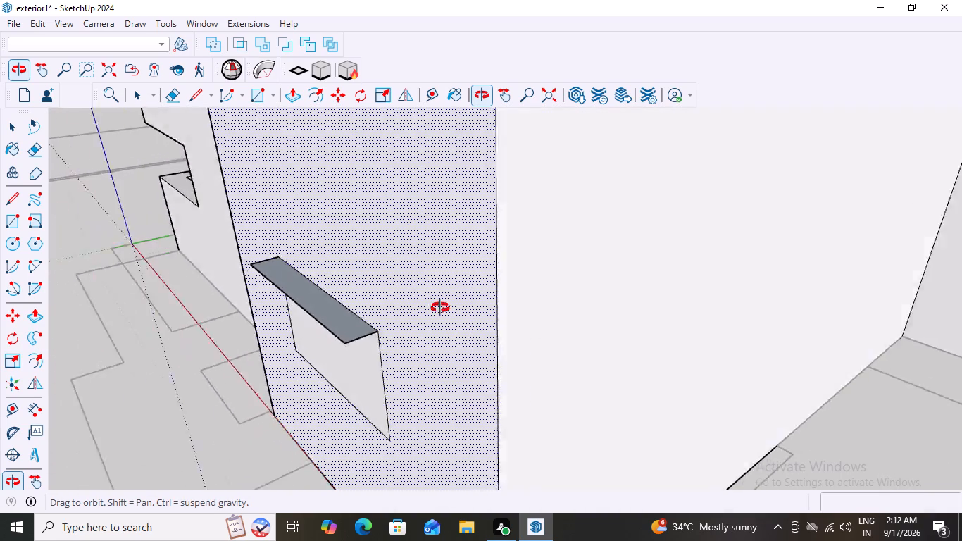
middle_drag(440, 308, 628, 298)
scroll(438, 373, up, 2)
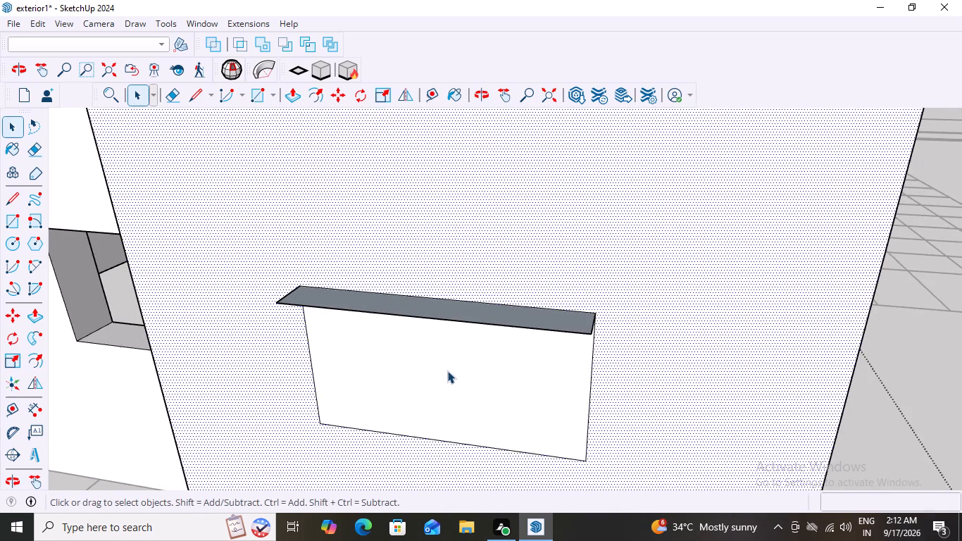
middle_drag(485, 374, 558, 396)
double_click(491, 321)
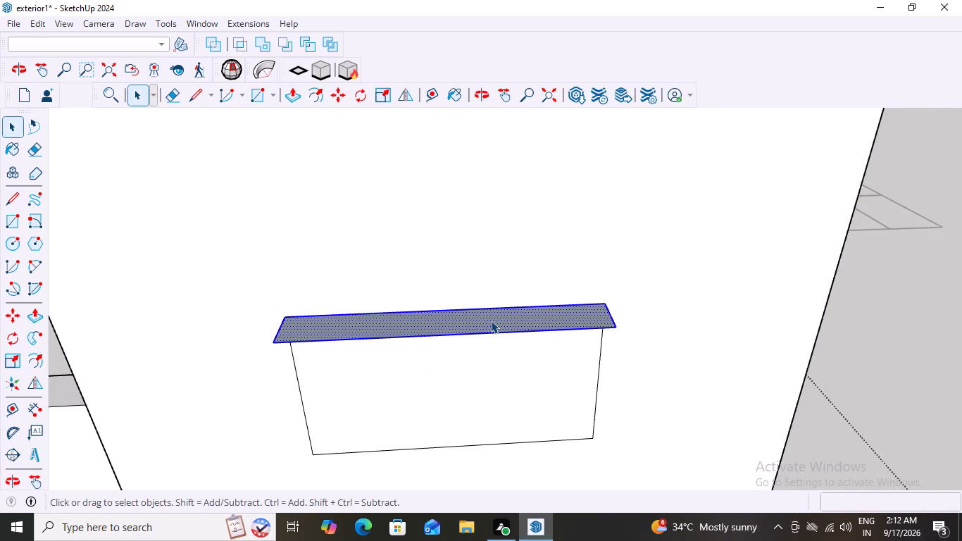
key(p)
click(496, 313)
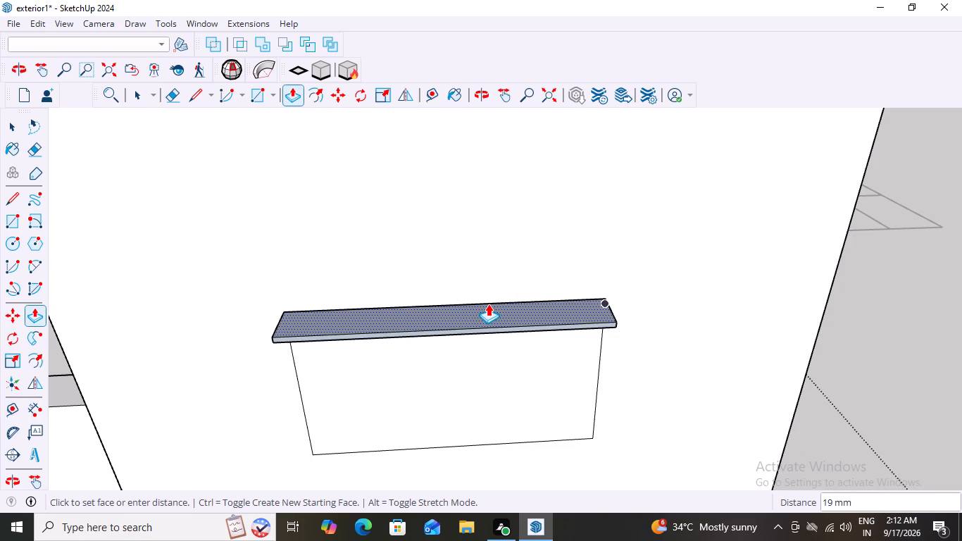
click(488, 304)
key(space)
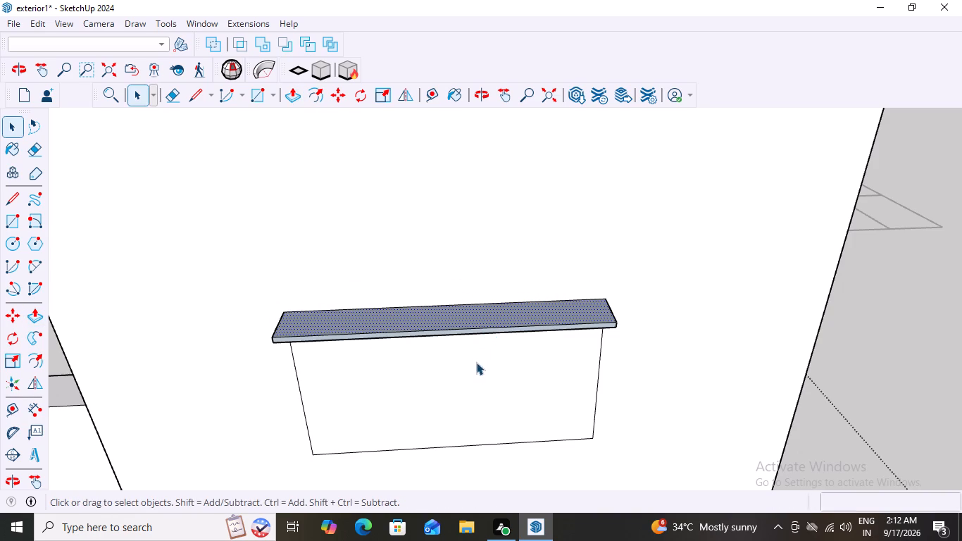
Cut away the face covering the window opening beneath the ledge.
click(475, 367)
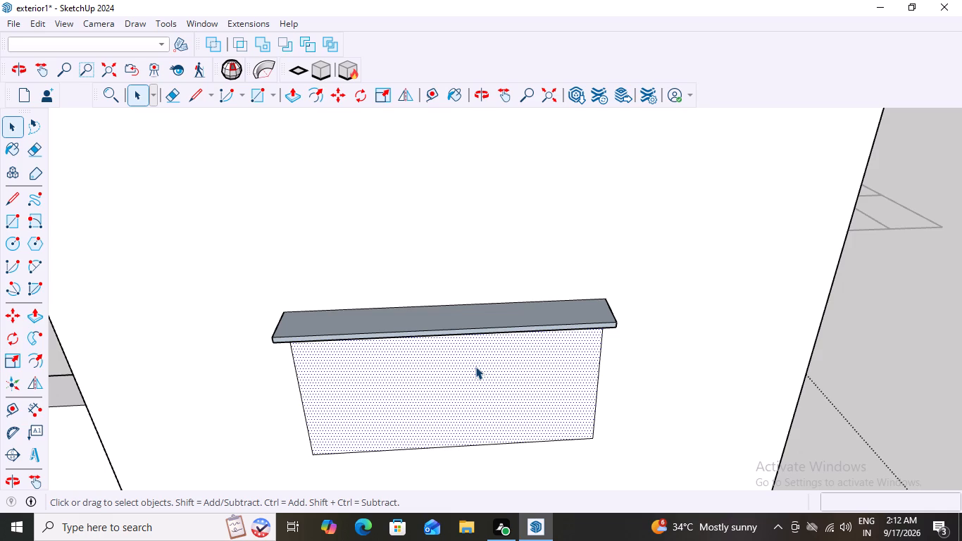
key(ctrl+x)
scroll(477, 361, down, 4)
middle_drag(477, 361, 476, 361)
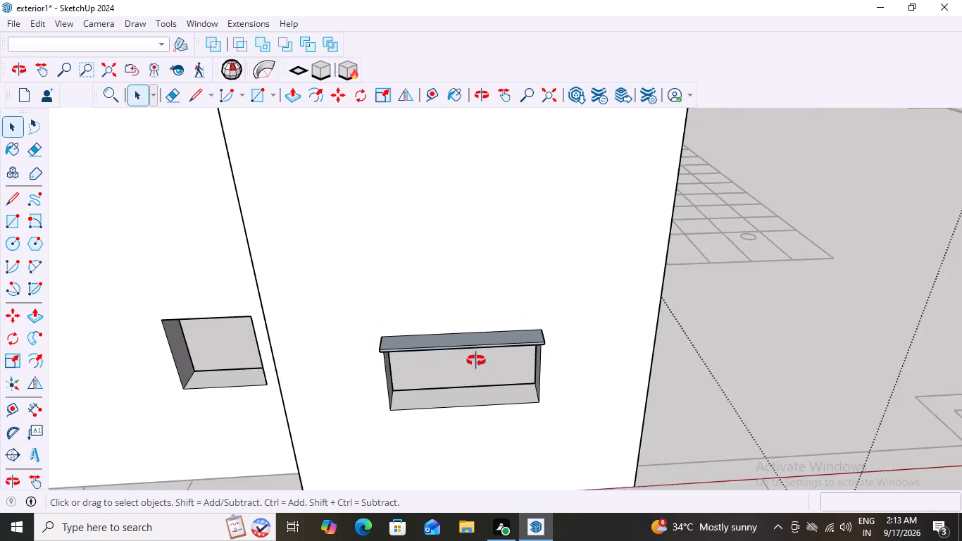
Examine the new ledge above the window opening from several angles and leave the wall group's editing mode.
middle_drag(476, 361, 375, 347)
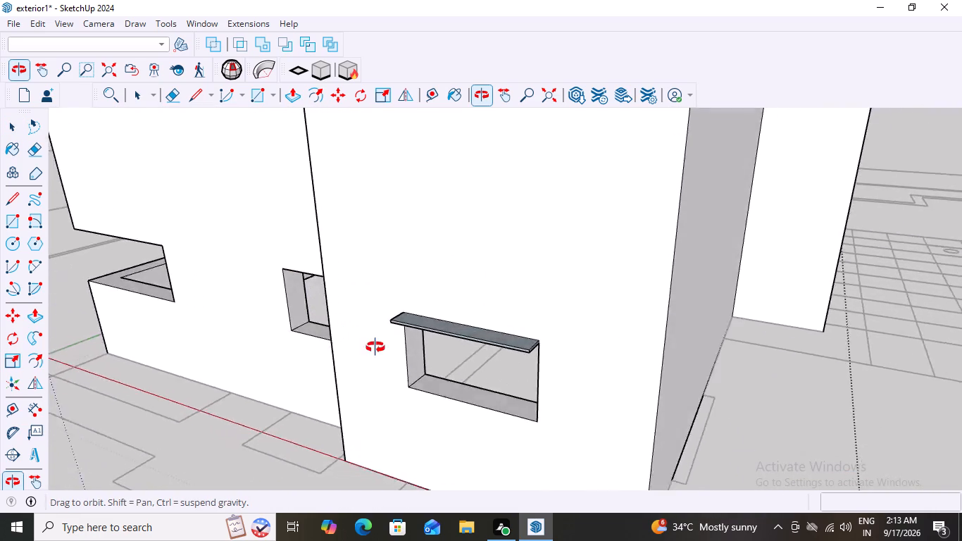
middle_drag(375, 347, 418, 261)
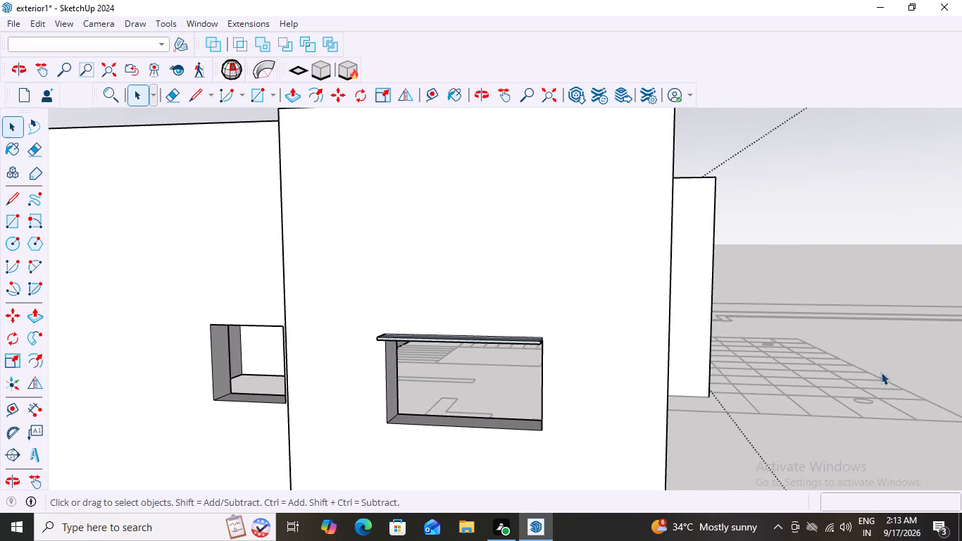
click(886, 368)
click(484, 391)
middle_click(484, 391)
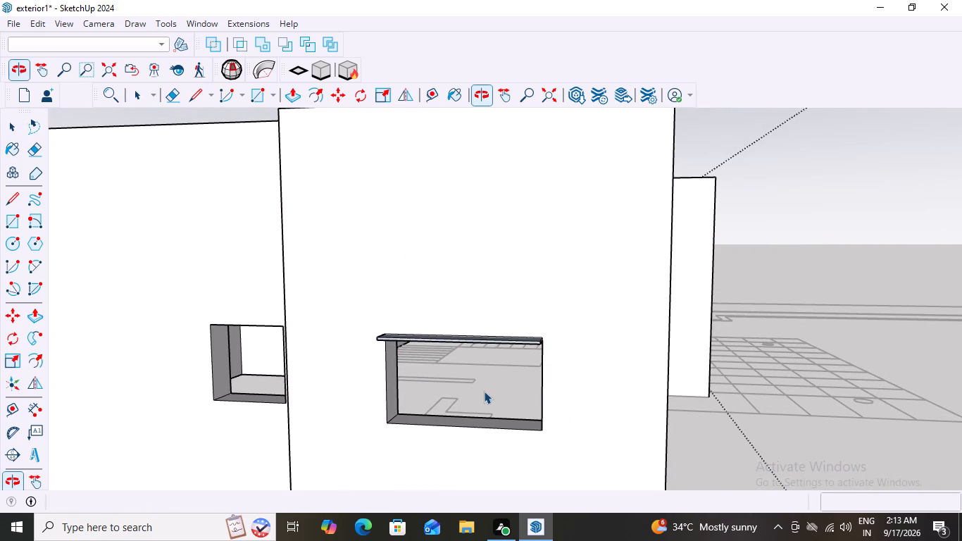
scroll(661, 385, down, 6)
scroll(735, 381, down, 3)
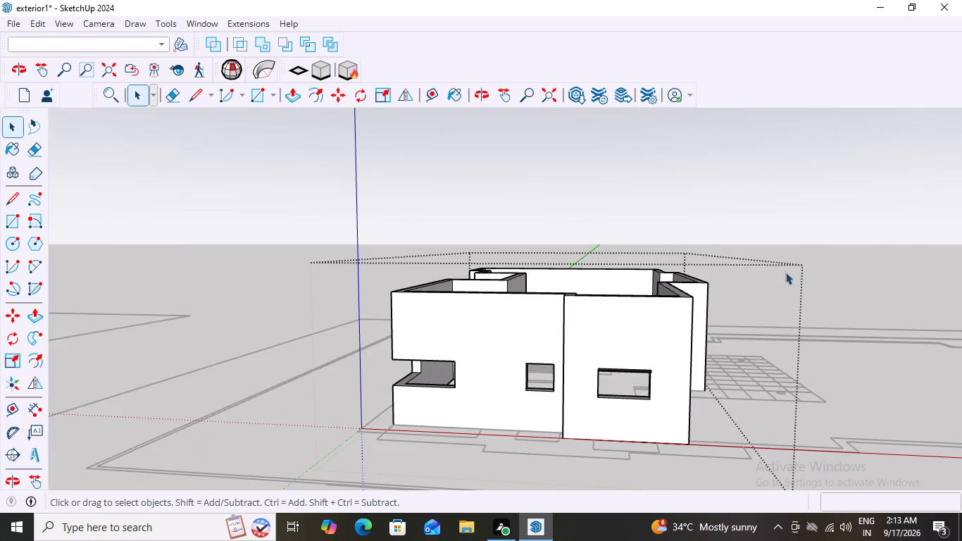
click(759, 180)
middle_drag(707, 372, 664, 390)
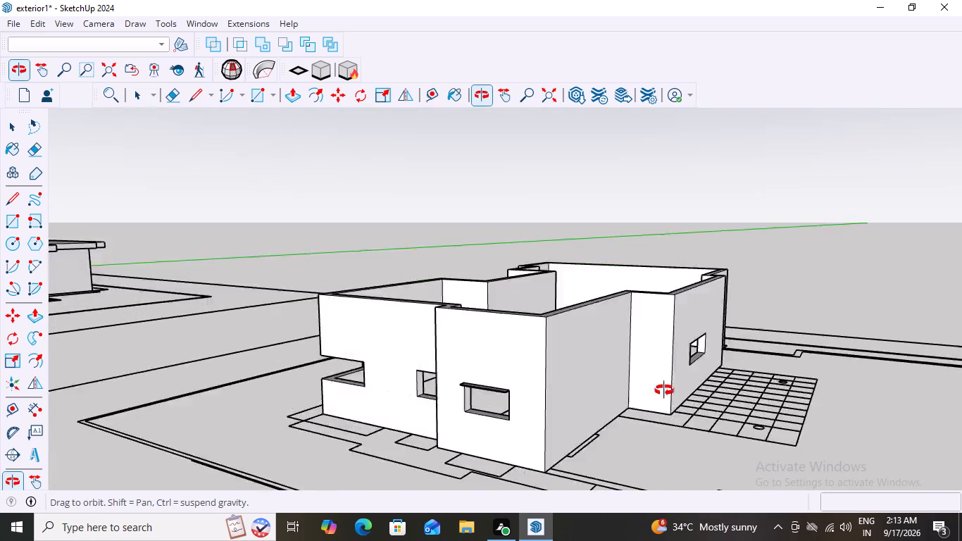
middle_drag(664, 390, 702, 392)
Reopen the wall group and Push/Pull the underside face of the window ledge upward by 24 mm.
scroll(563, 405, up, 13)
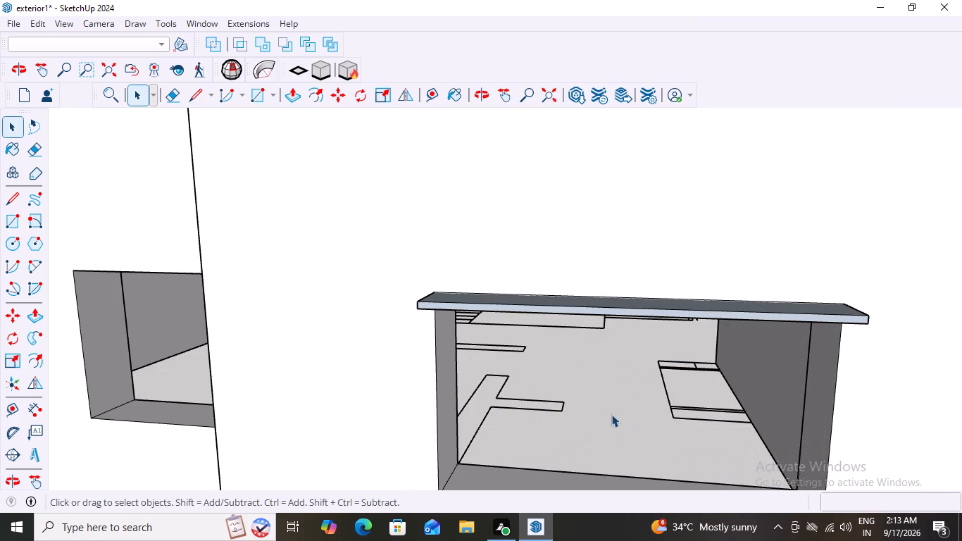
middle_drag(614, 413, 680, 230)
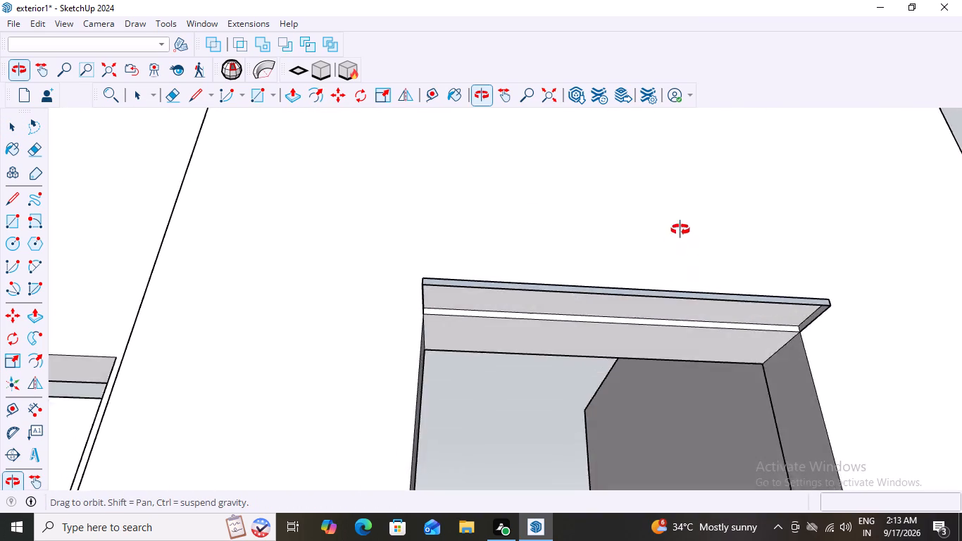
middle_drag(680, 230, 723, 235)
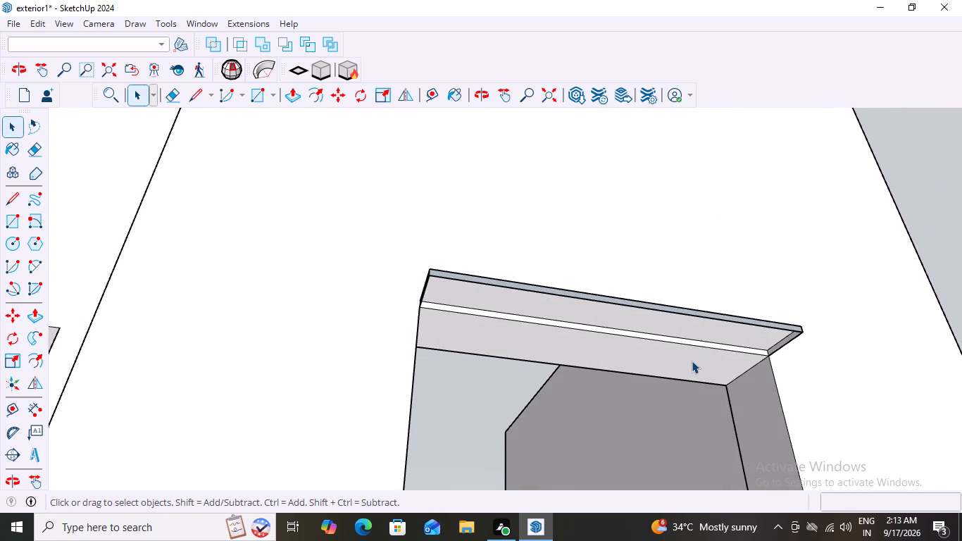
scroll(691, 362, up, 2)
click(703, 318)
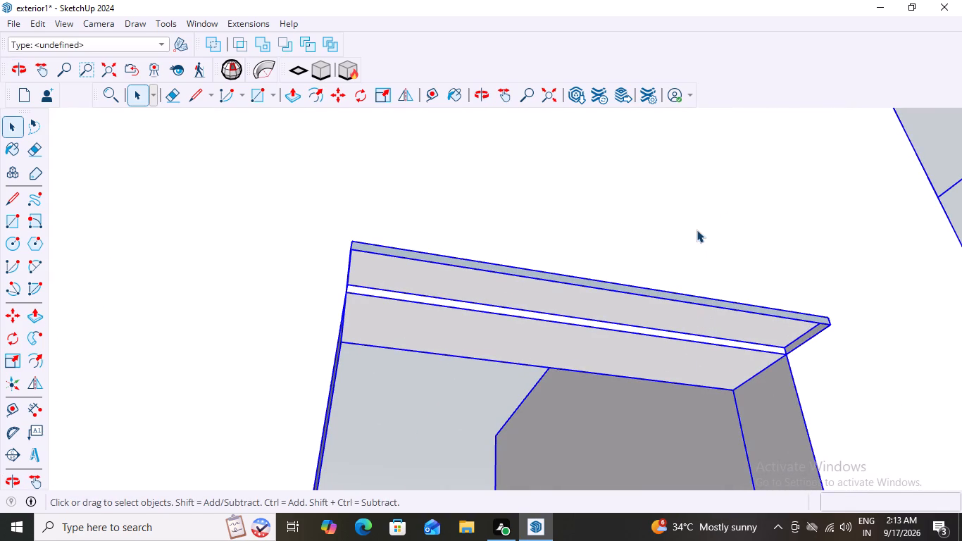
double_click(698, 213)
click(694, 232)
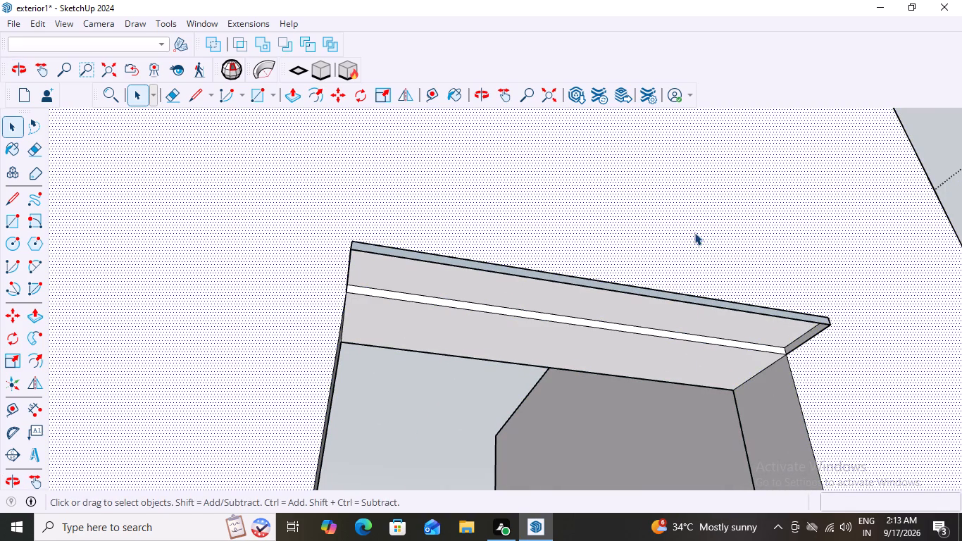
click(694, 237)
click(675, 313)
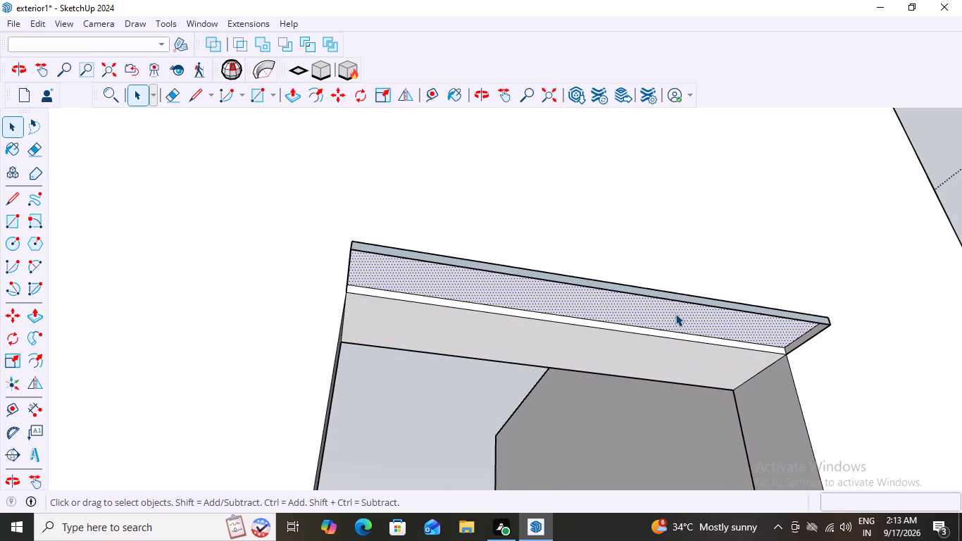
key(p)
click(677, 309)
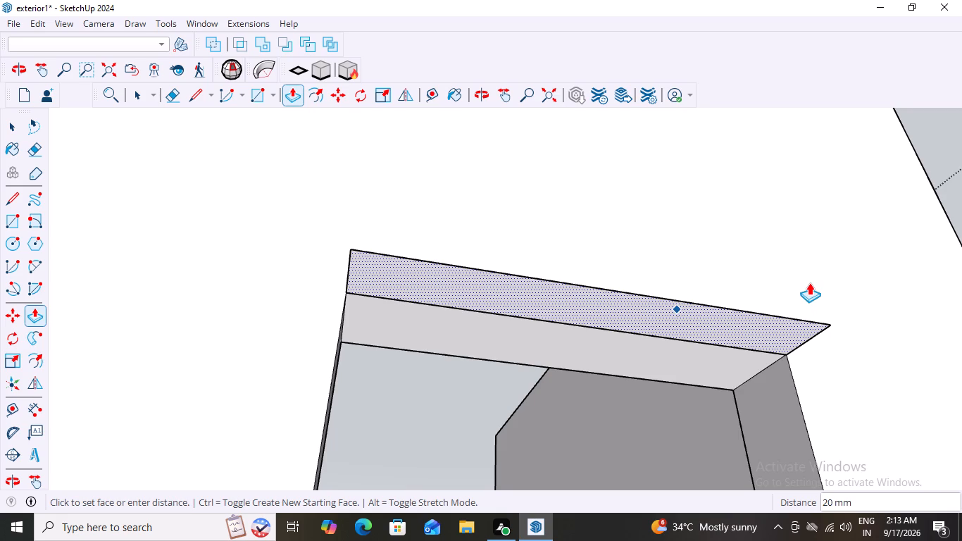
text(24)
key(Return)
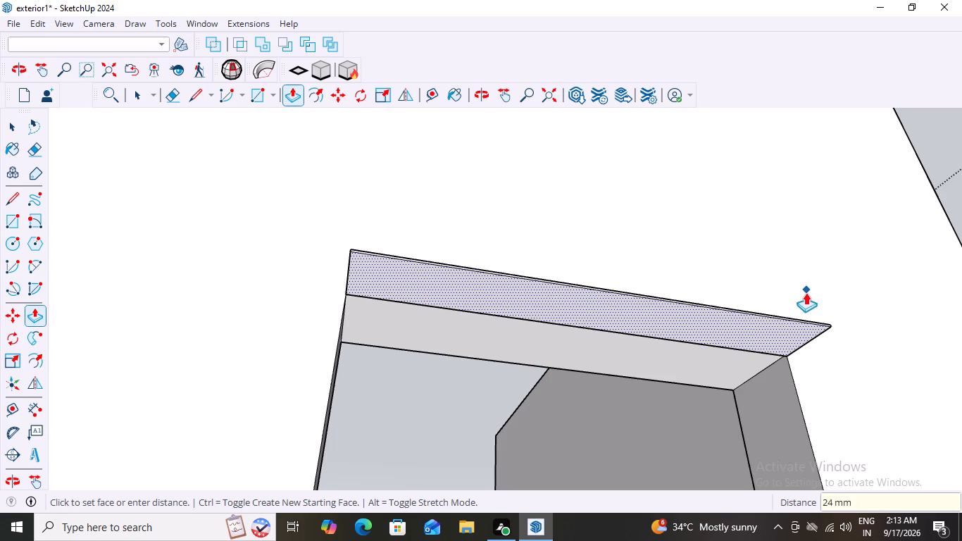
key(space)
Examine the ledge's thickness and its fit against the wall and window opening from below, the front and above.
middle_drag(808, 364, 737, 249)
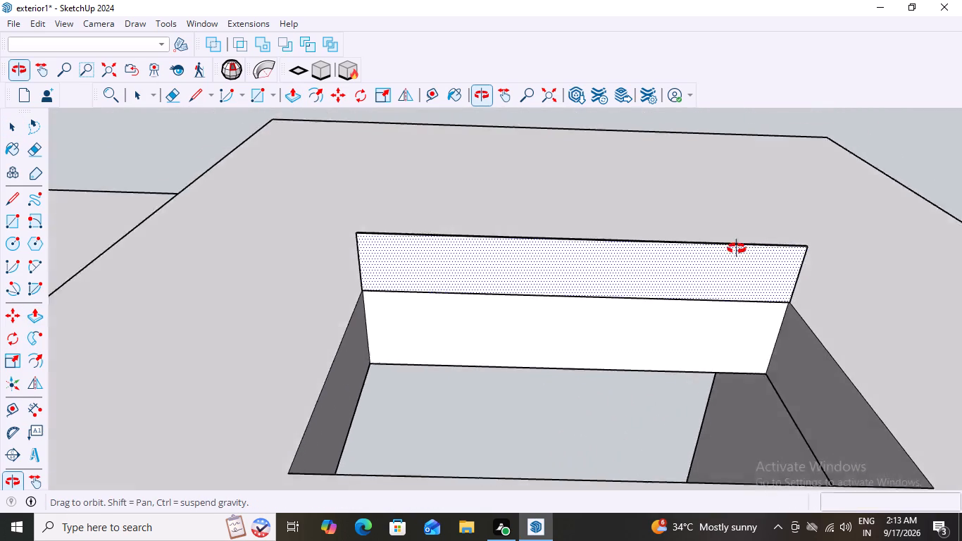
middle_drag(737, 249, 771, 480)
middle_drag(666, 318, 701, 368)
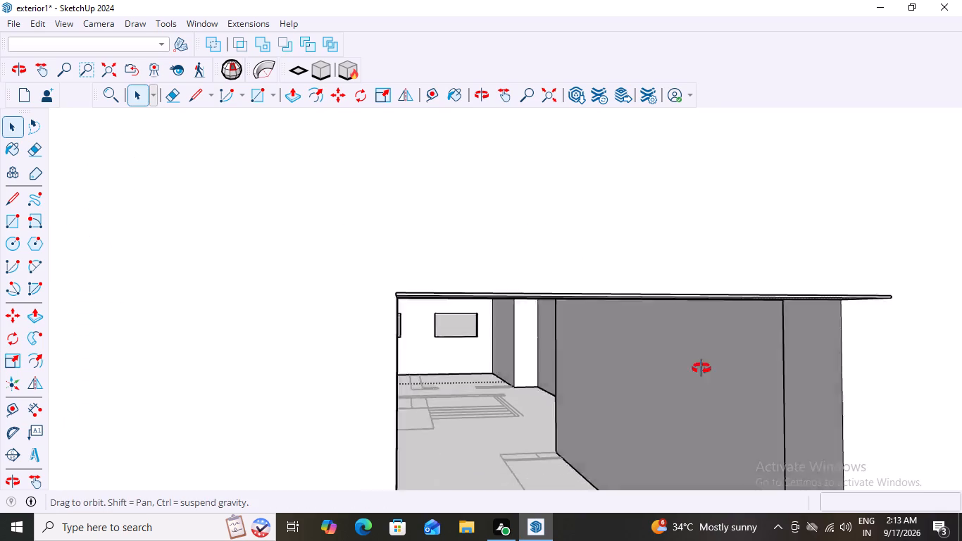
middle_drag(701, 368, 707, 382)
scroll(707, 381, down, 16)
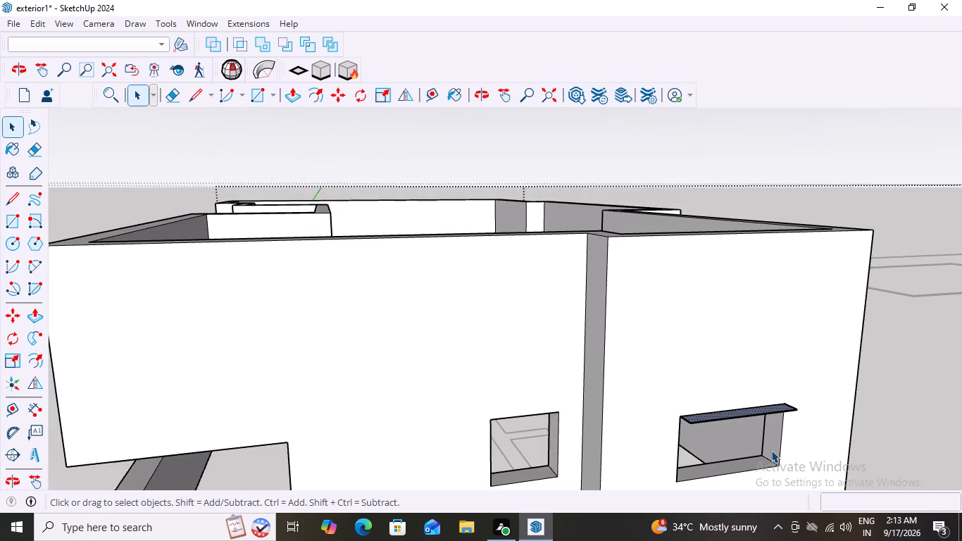
scroll(771, 450, up, 3)
middle_drag(771, 447, 718, 449)
scroll(718, 447, down, 2)
scroll(739, 430, up, 7)
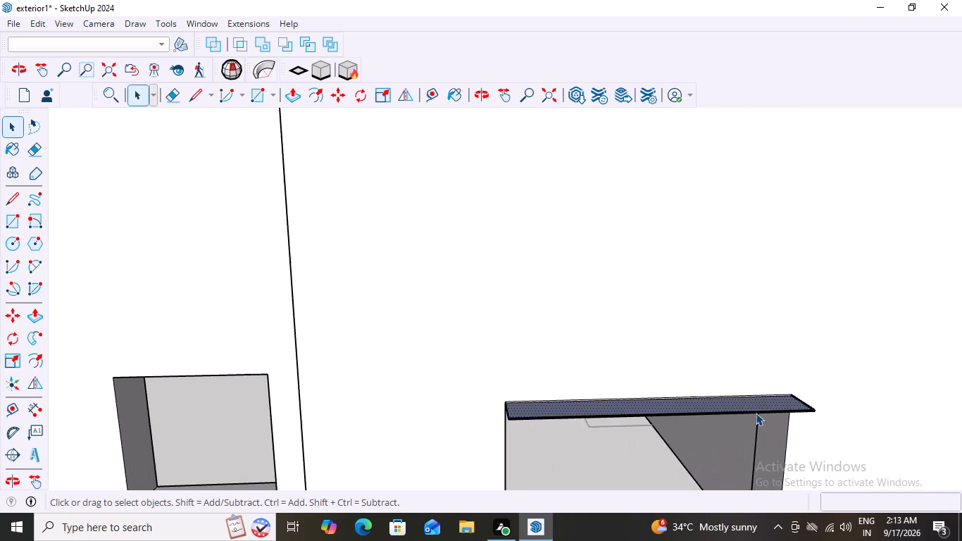
scroll(756, 413, up, 4)
middle_drag(687, 444, 673, 427)
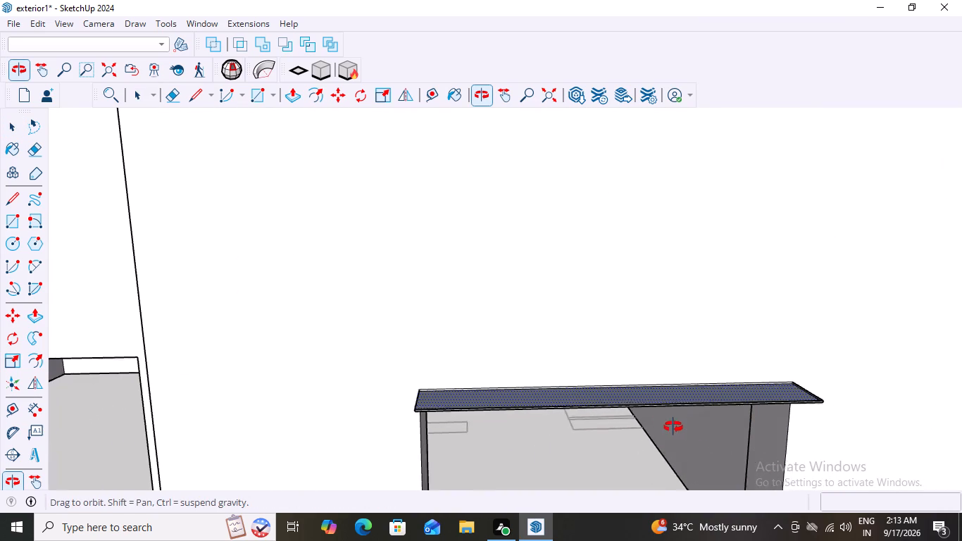
middle_drag(673, 427, 705, 452)
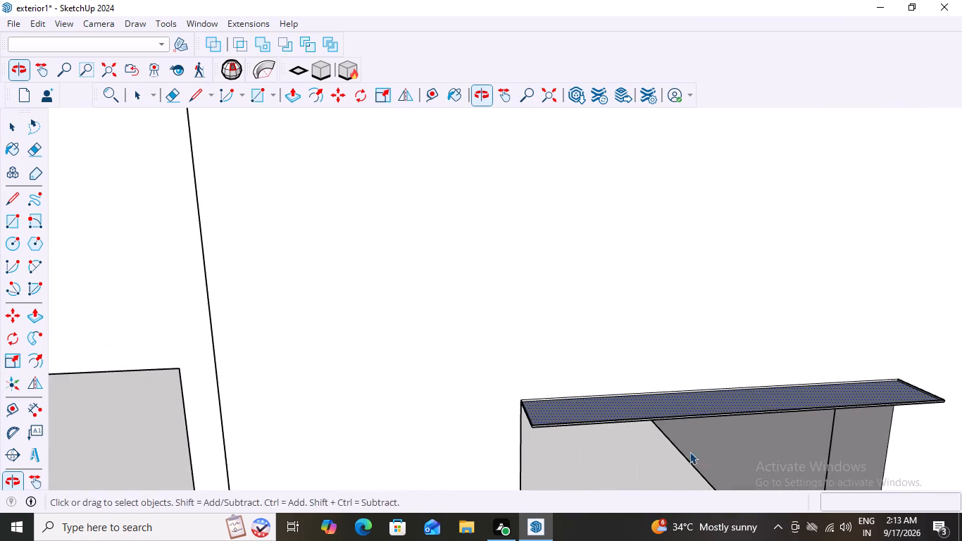
scroll(654, 439, down, 8)
middle_drag(694, 445, 656, 442)
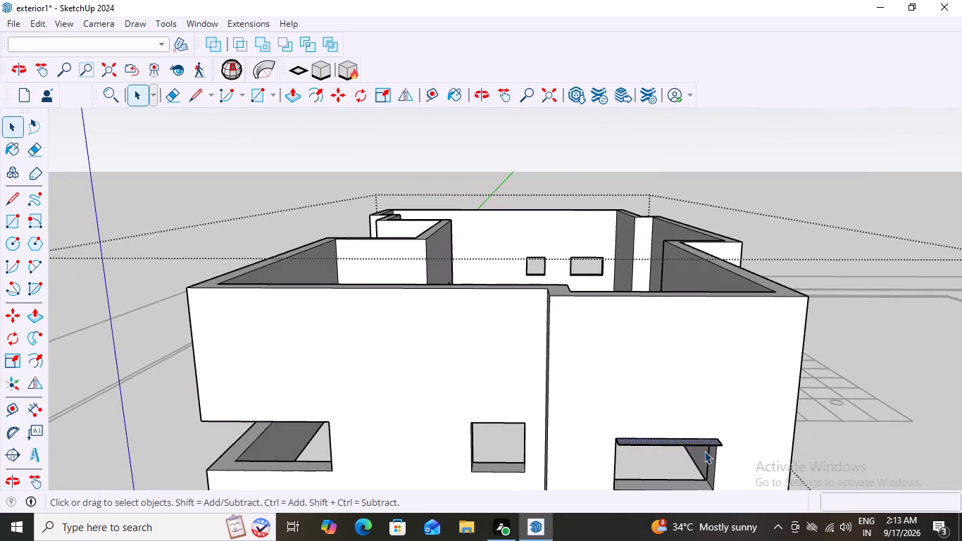
scroll(704, 451, up, 8)
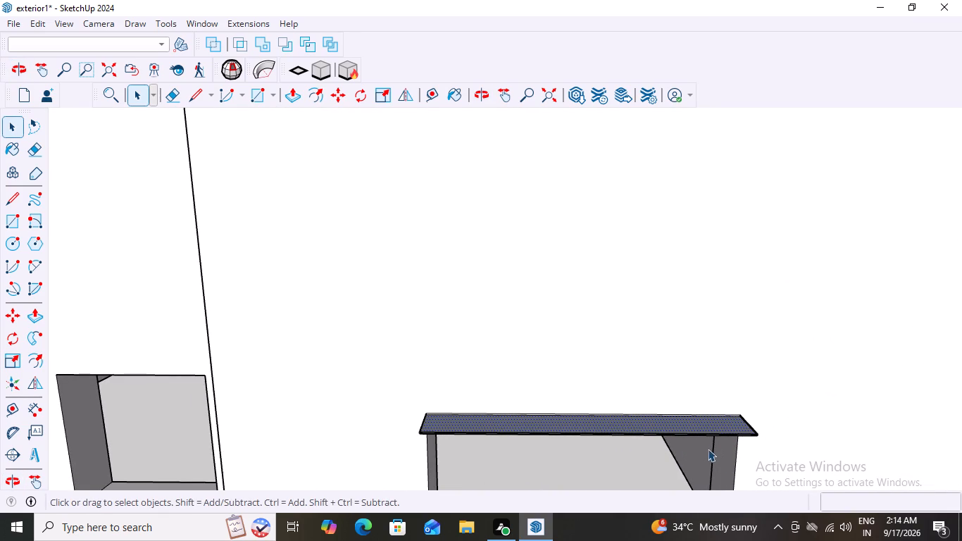
scroll(613, 454, up, 2)
middle_drag(613, 454, 627, 395)
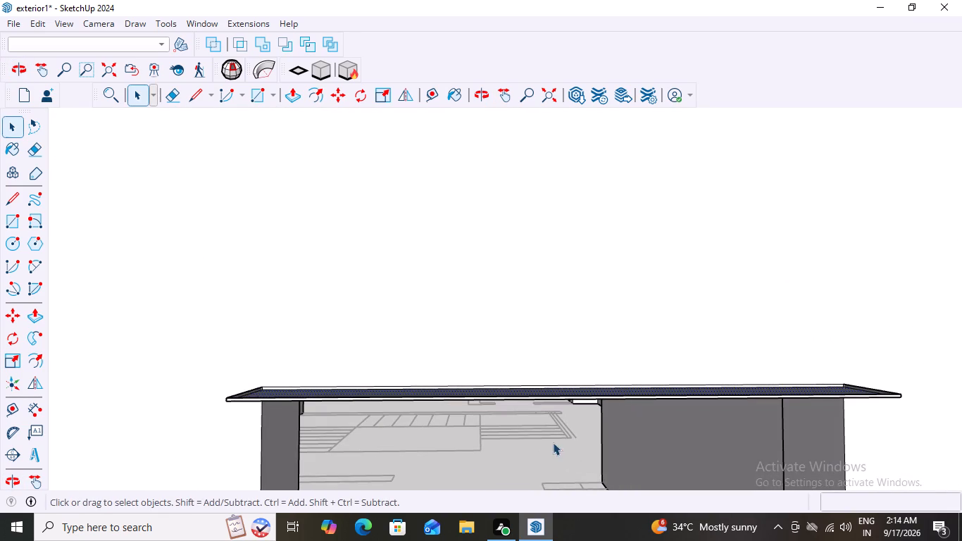
scroll(524, 413, up, 1)
scroll(524, 413, down, 3)
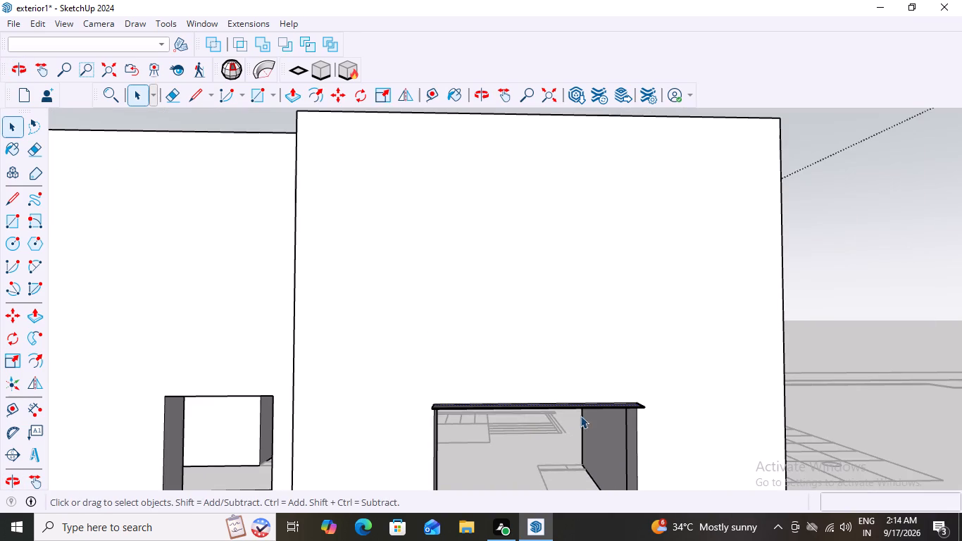
middle_drag(581, 416, 585, 454)
scroll(592, 447, down, 19)
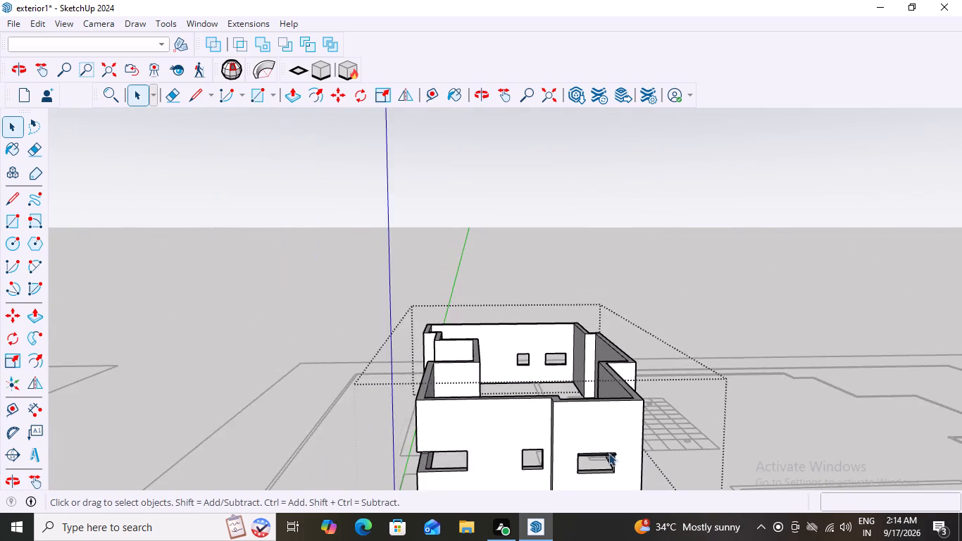
scroll(609, 459, up, 18)
scroll(582, 446, down, 4)
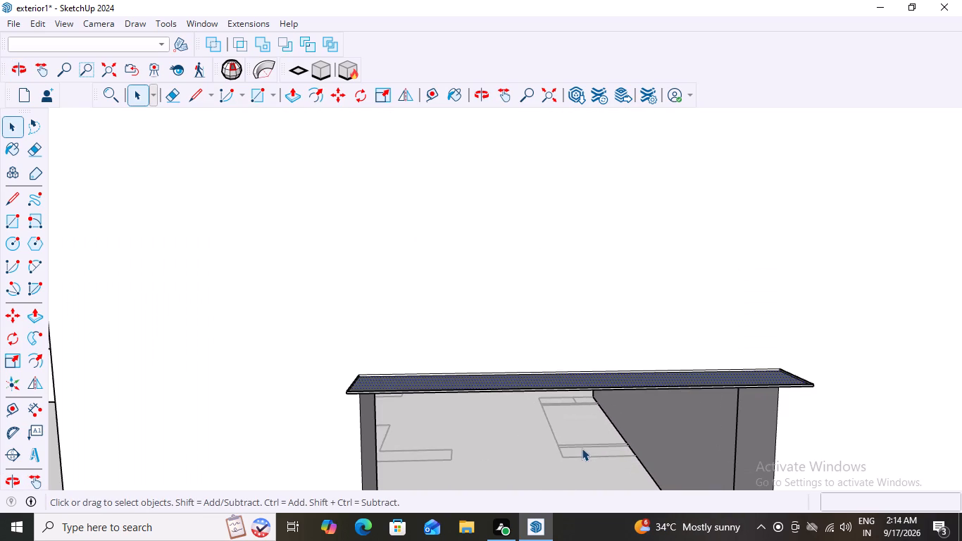
Push/Pull the selected horizontal face of the ledge upward 30 mm to thicken it.
click(554, 380)
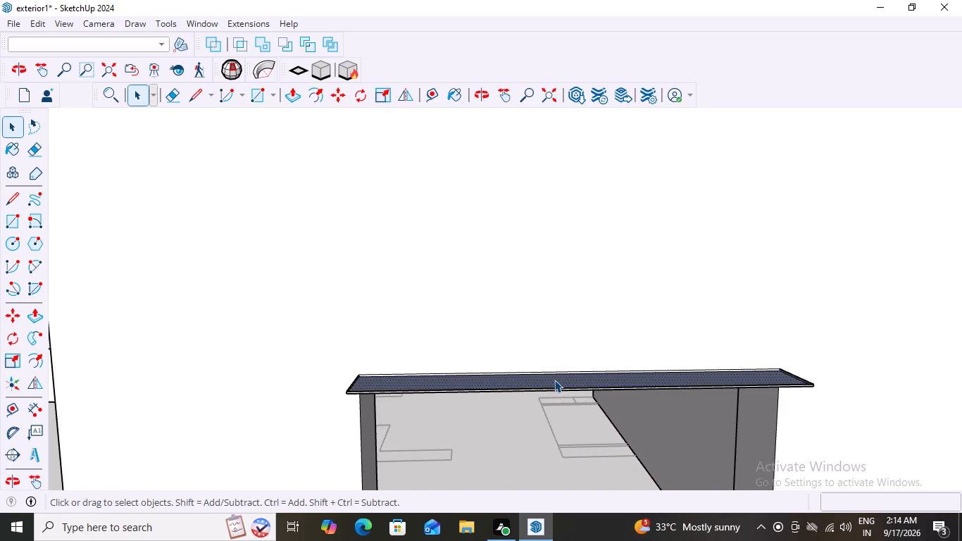
key(p)
click(563, 368)
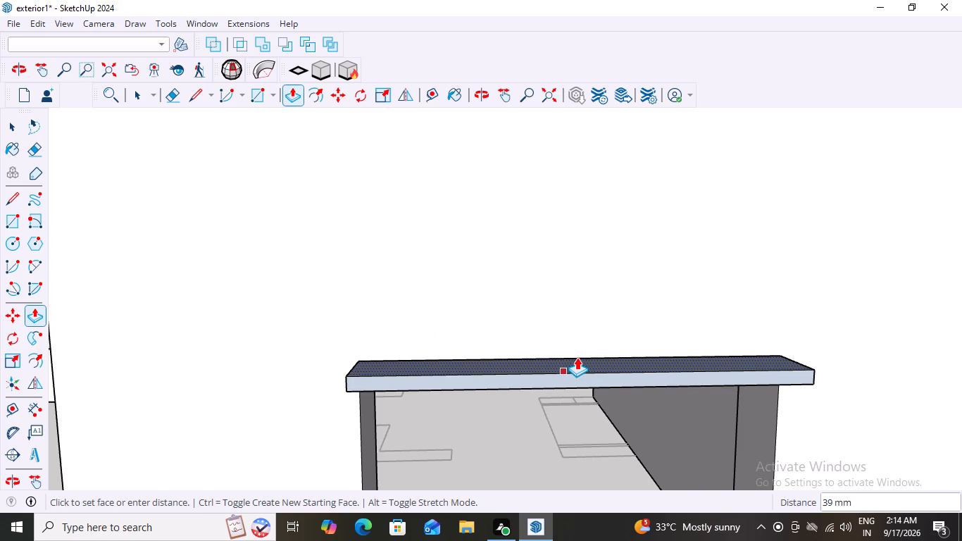
click(577, 361)
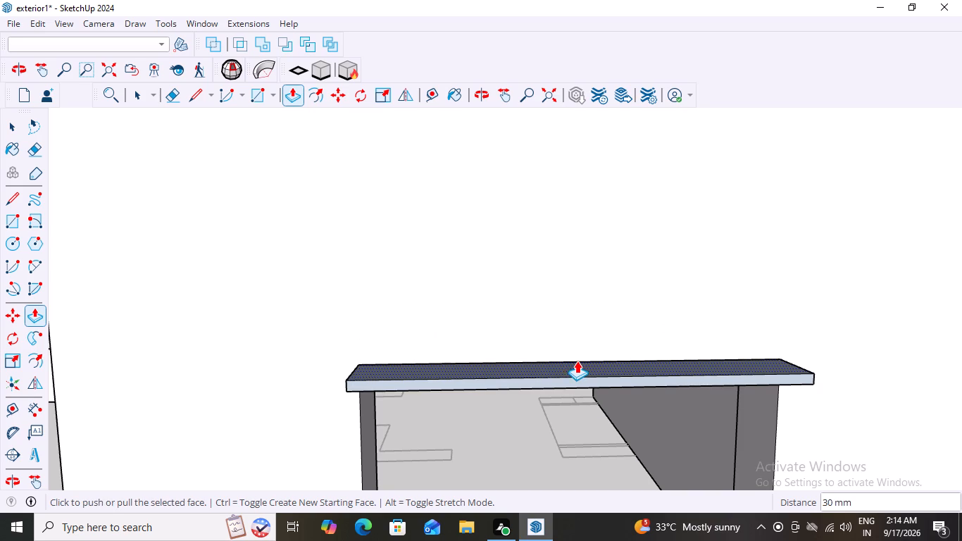
key(space)
Push/Pull the front face of the window ledge outward 230 mm and leave the wall group's editing mode.
scroll(594, 409, down, 7)
scroll(603, 452, up, 1)
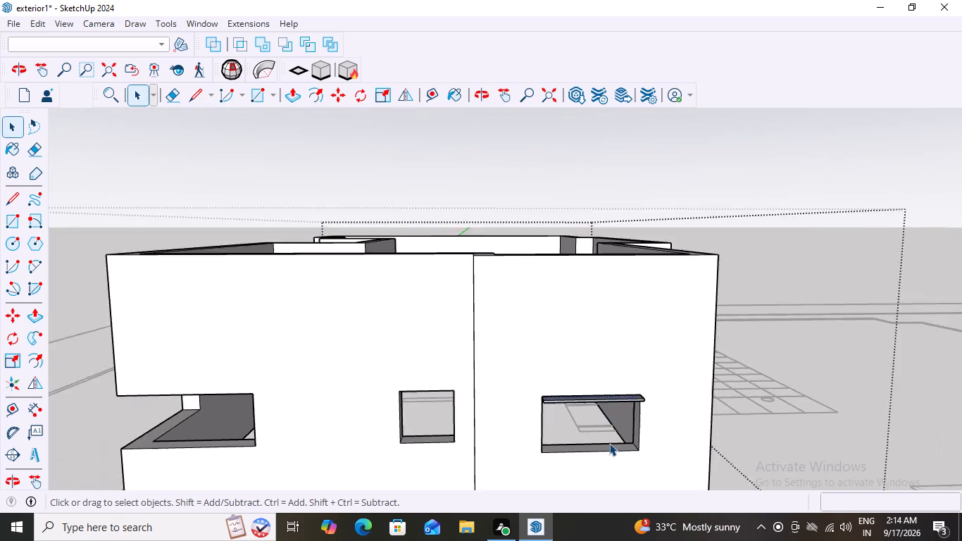
scroll(609, 443, up, 8)
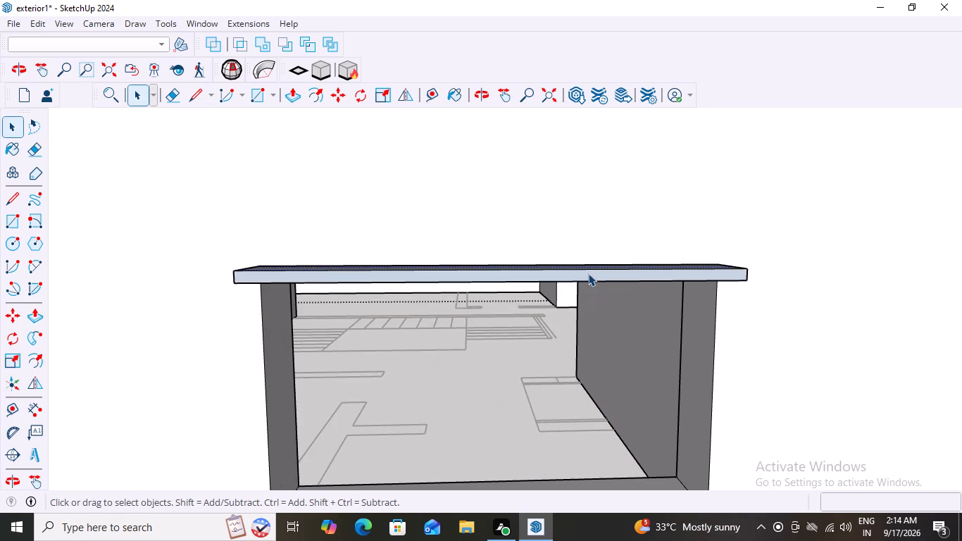
click(588, 273)
key(p)
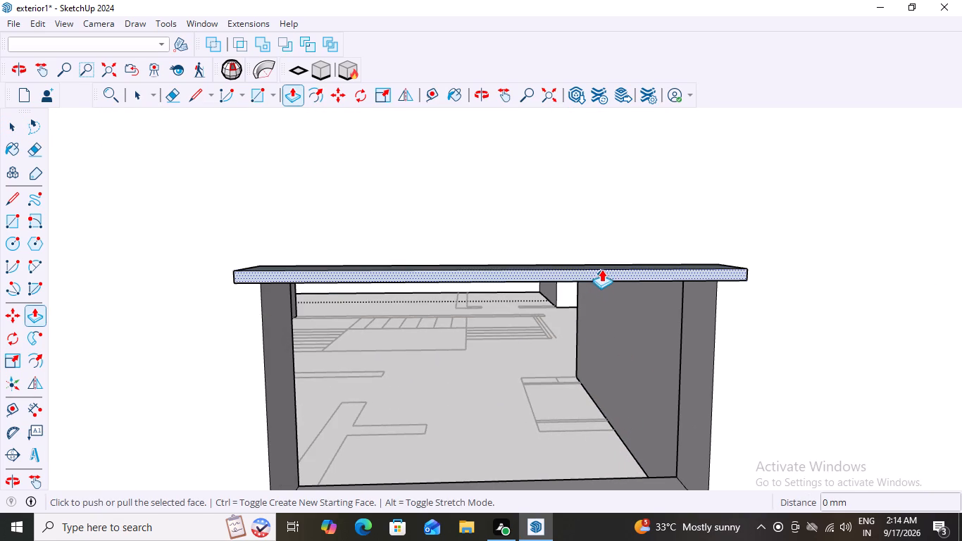
click(601, 264)
scroll(583, 325, down, 4)
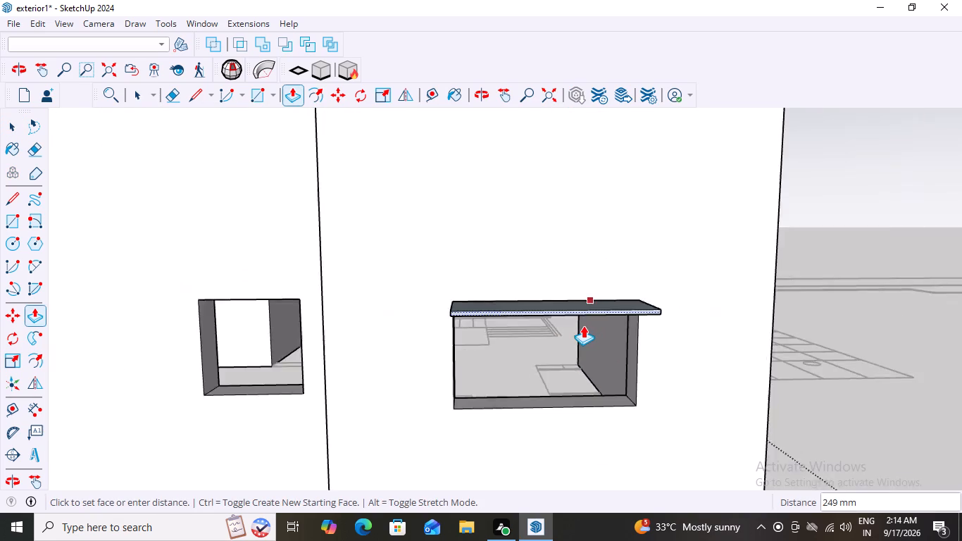
scroll(583, 325, down, 3)
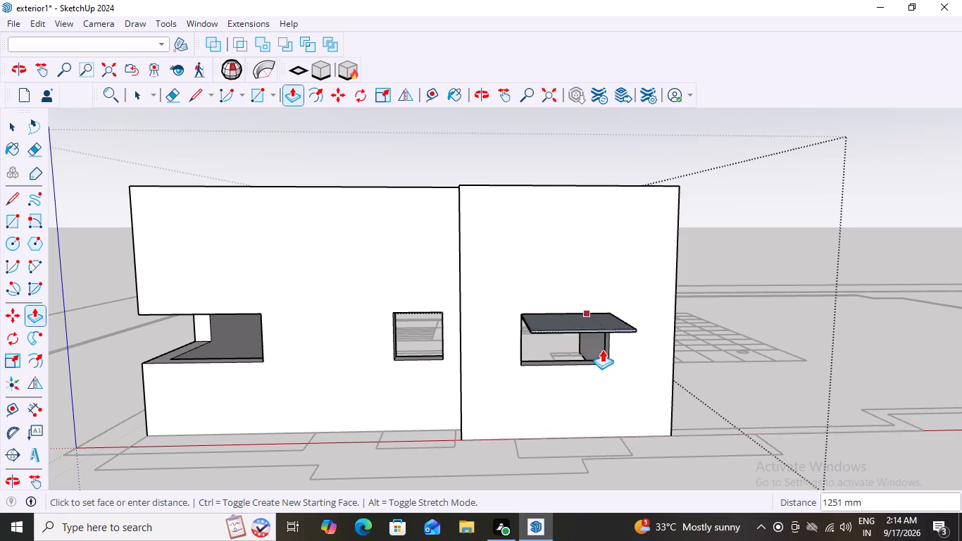
scroll(625, 316, up, 10)
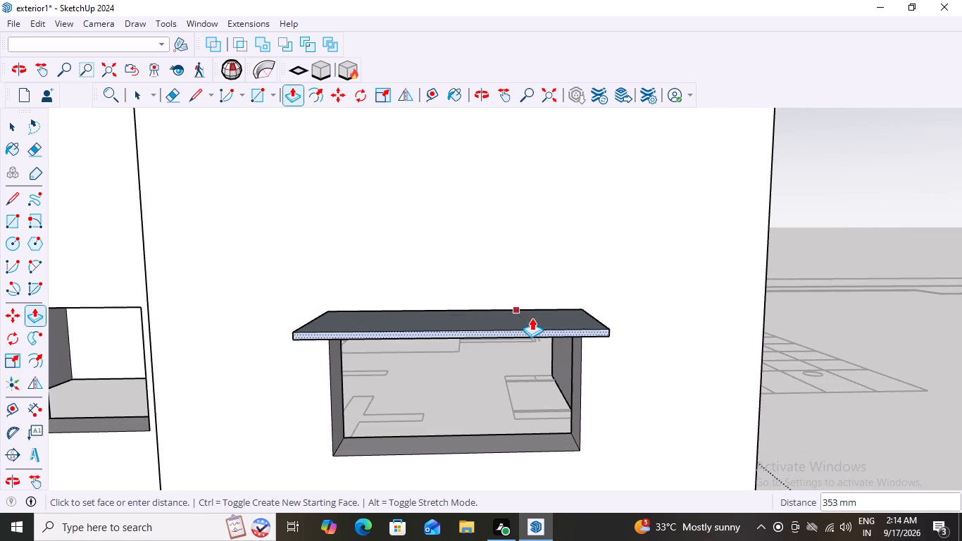
middle_drag(532, 318, 311, 358)
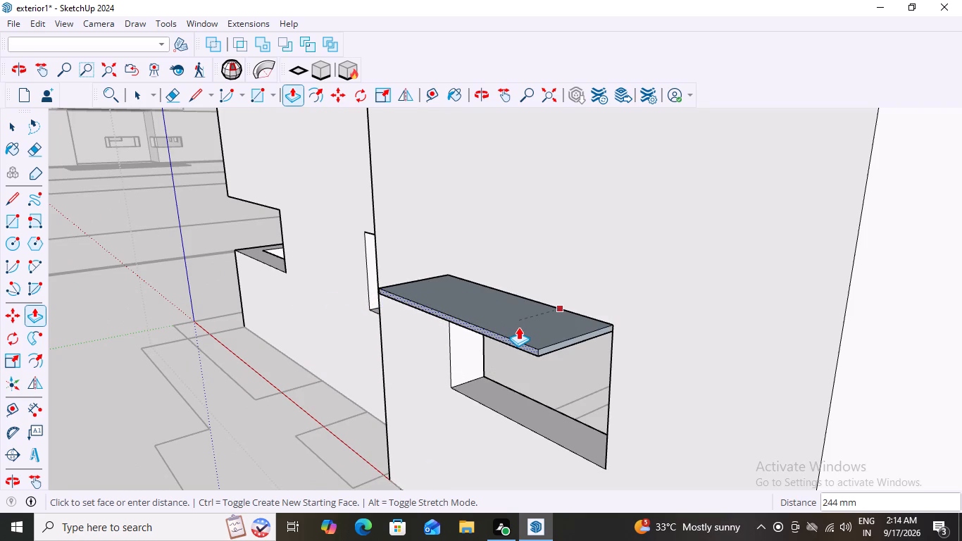
text(230)
key(Return)
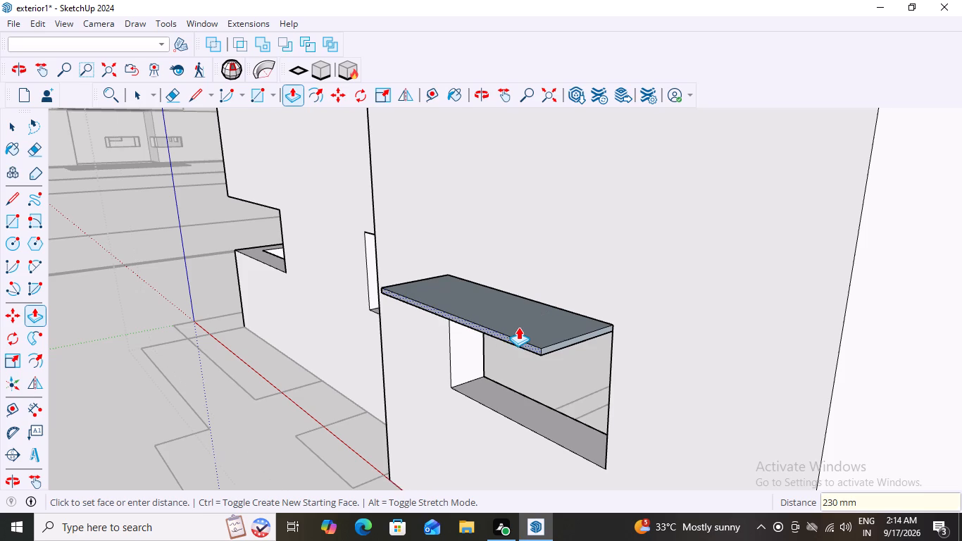
key(space)
key(space)
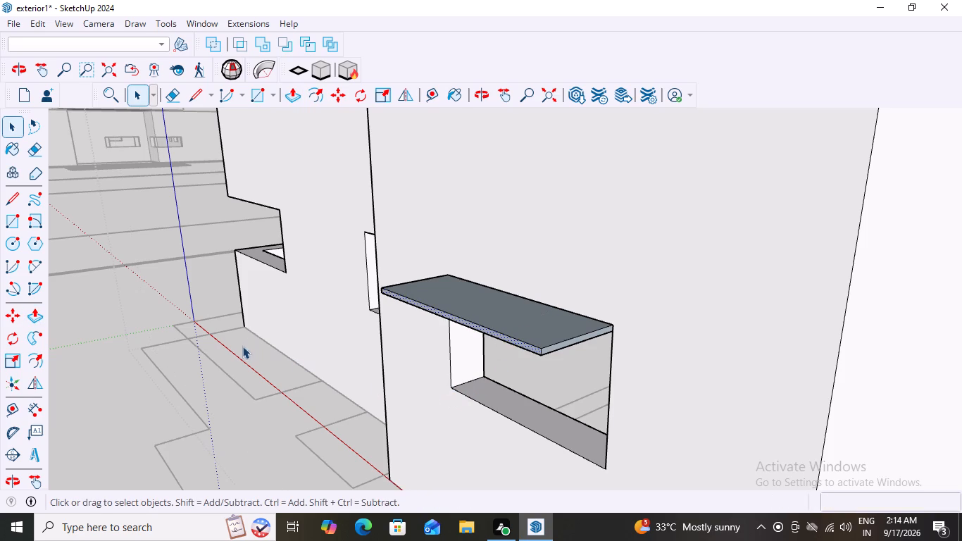
click(126, 317)
scroll(266, 332, down, 11)
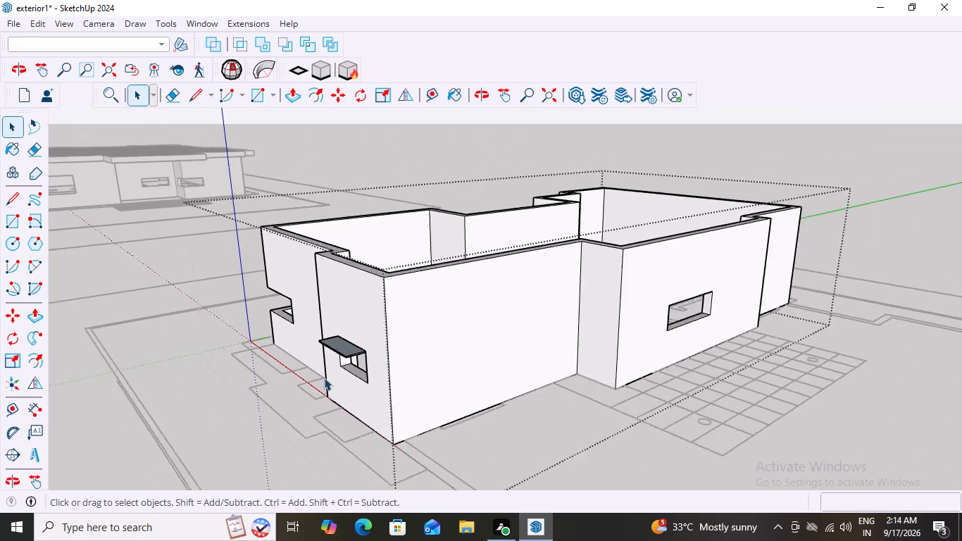
scroll(324, 378, down, 2)
click(451, 151)
click(451, 140)
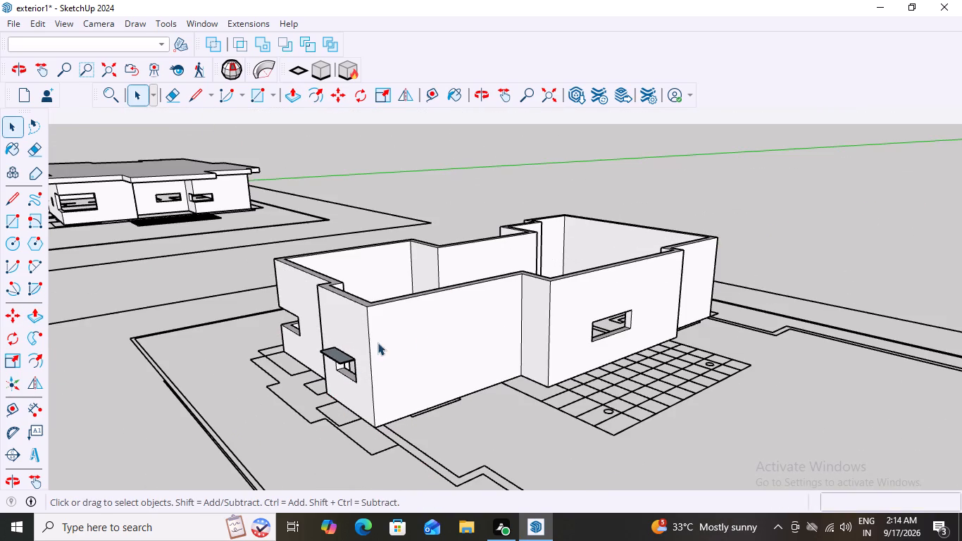
Examine the extended ledge's projection and its underside from the front and from below.
middle_drag(347, 362, 586, 344)
scroll(630, 375, up, 3)
middle_drag(587, 342, 609, 309)
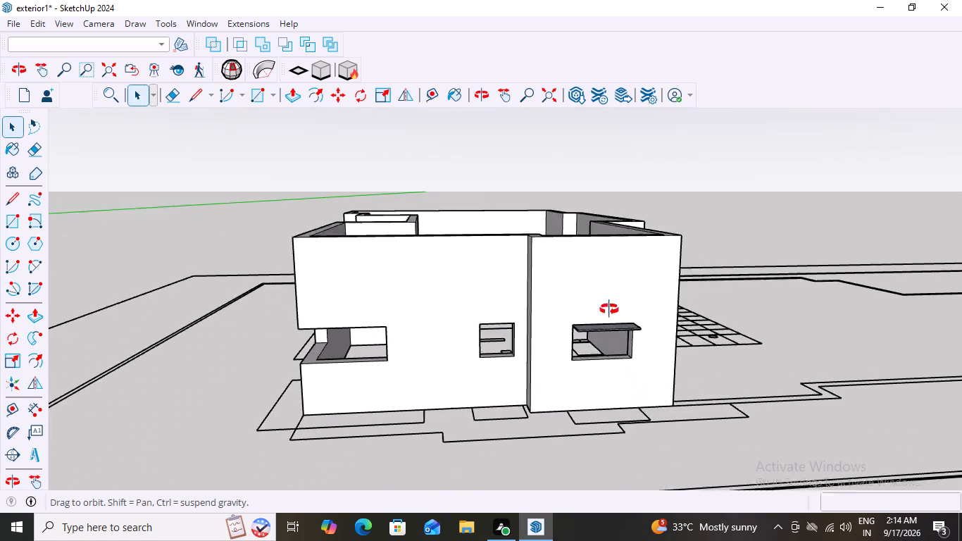
middle_drag(609, 309, 563, 340)
scroll(563, 340, up, 2)
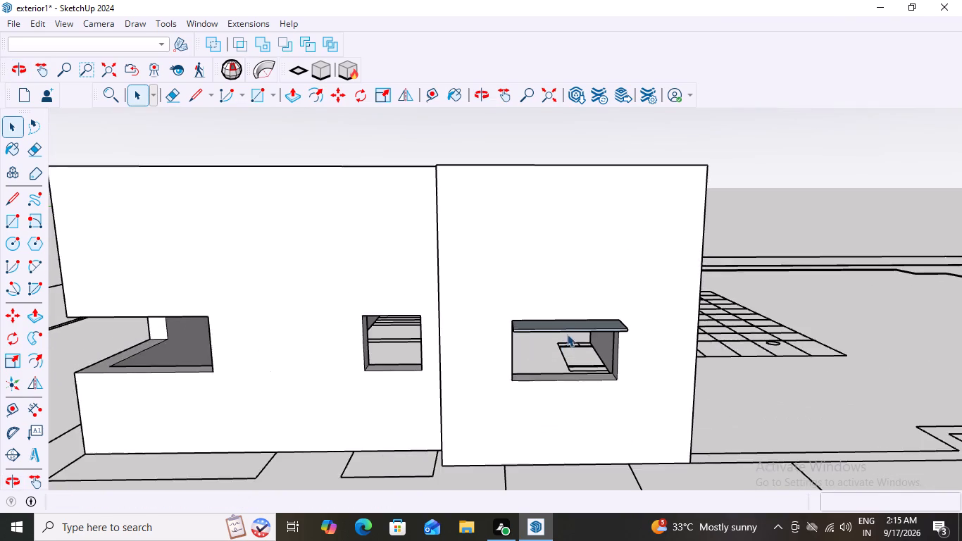
scroll(567, 334, up, 4)
middle_drag(582, 350, 568, 354)
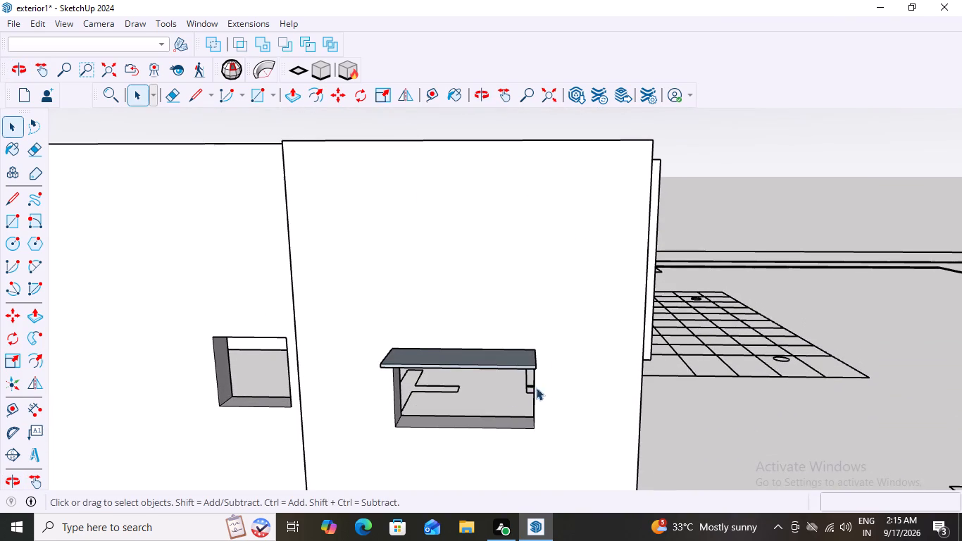
middle_drag(492, 363, 627, 197)
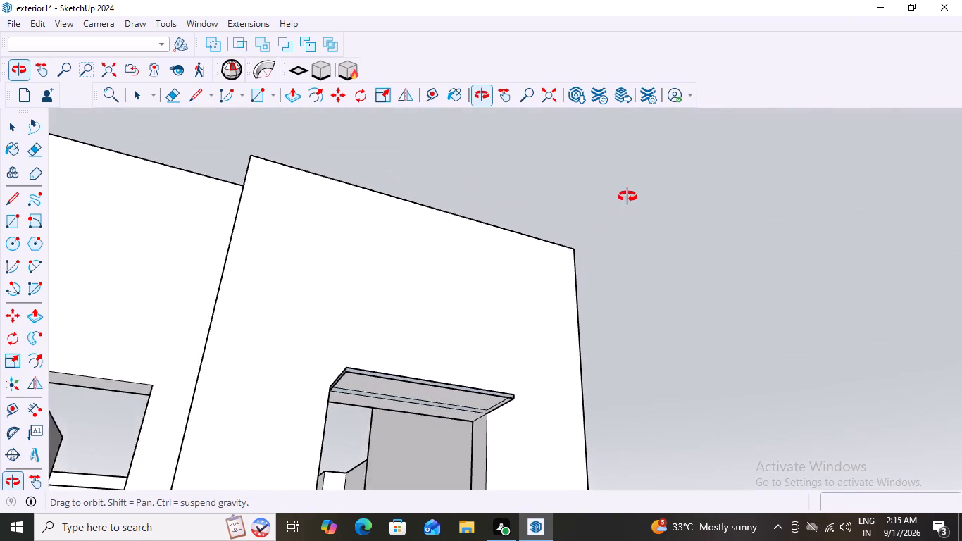
middle_drag(627, 197, 636, 193)
scroll(410, 450, up, 5)
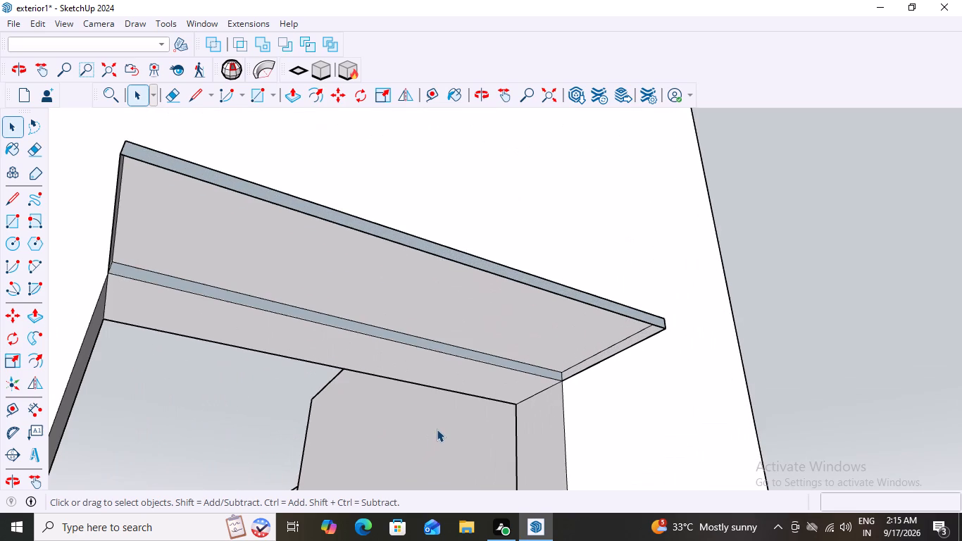
Reopen the wall group, Push/Pull the ledge's underside face by 25 mm, and leave the group.
click(476, 321)
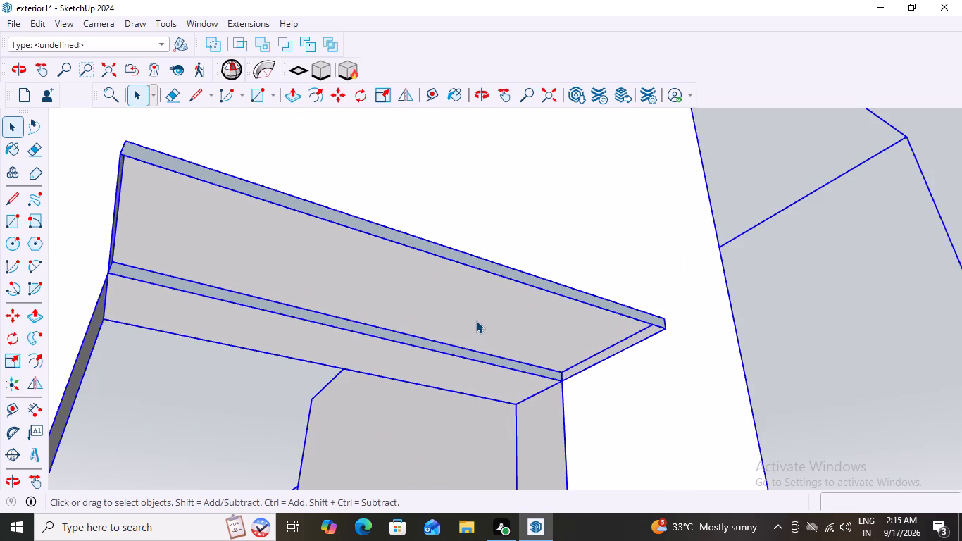
double_click(476, 321)
click(476, 321)
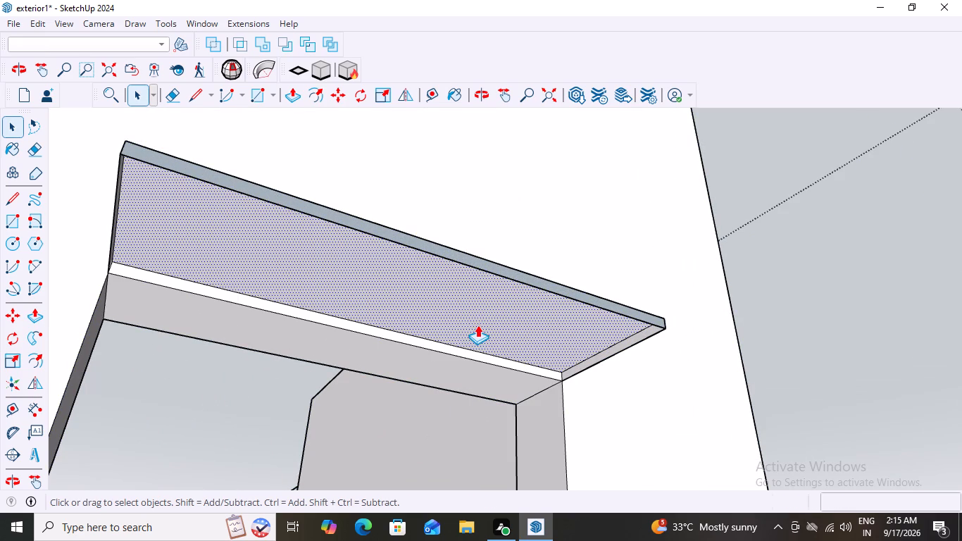
key(p)
click(482, 325)
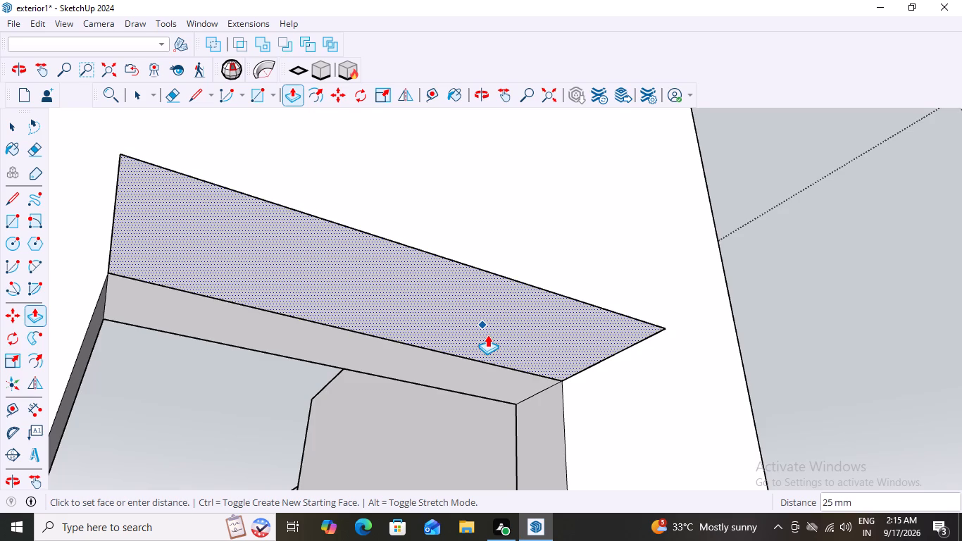
click(487, 335)
key(space)
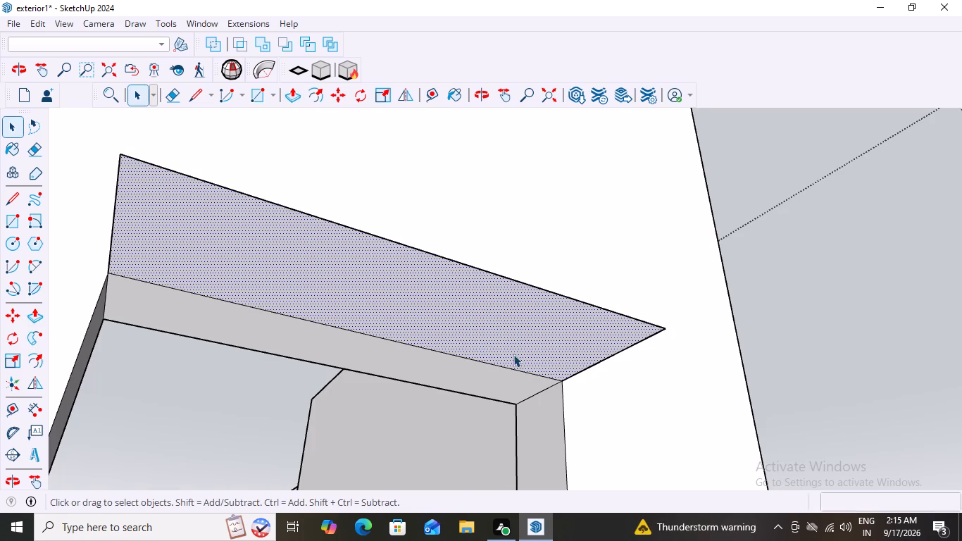
scroll(661, 412, down, 12)
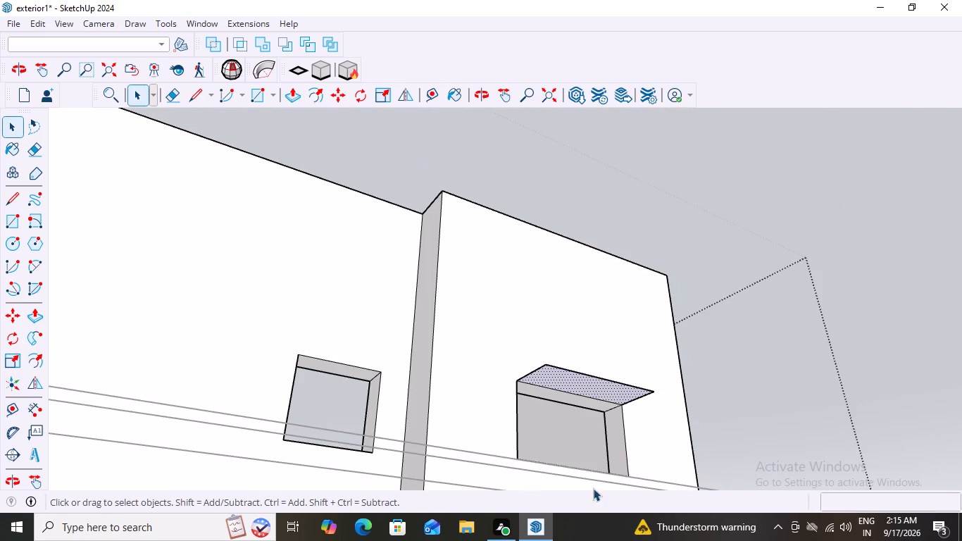
click(723, 202)
Examine the ledge's thickness and its fit above the window opening from the front and at close range.
scroll(645, 293, down, 1)
middle_drag(645, 294, 580, 387)
scroll(580, 387, down, 1)
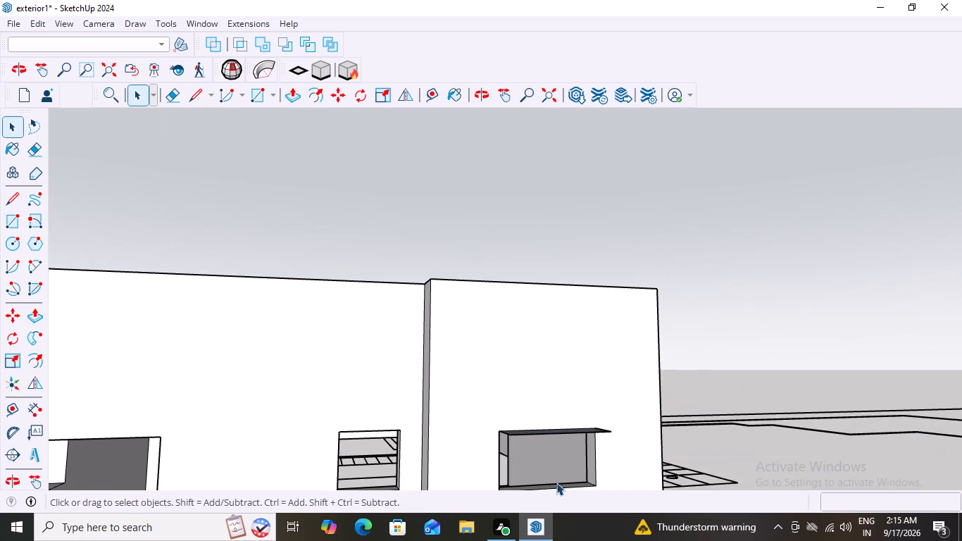
middle_drag(596, 454, 511, 472)
scroll(525, 461, up, 5)
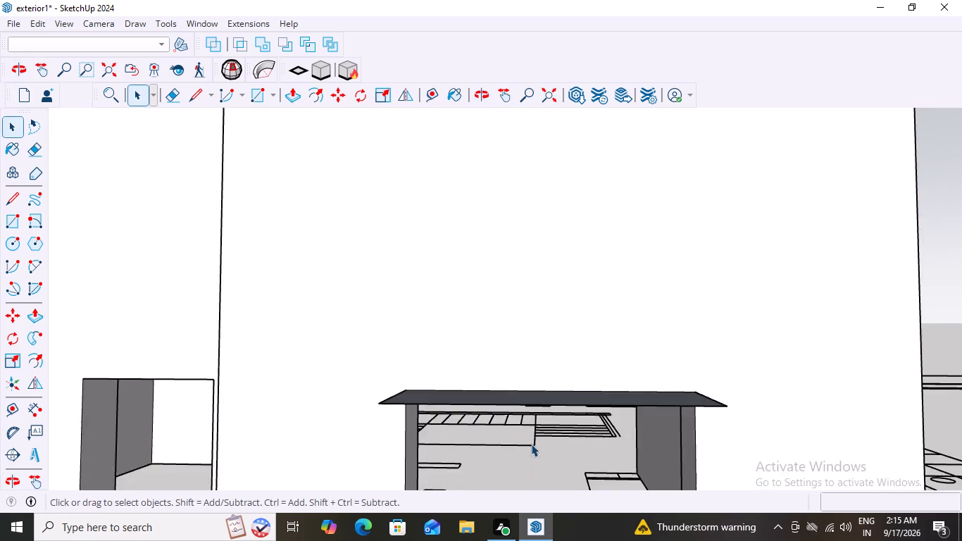
scroll(531, 444, up, 3)
scroll(532, 439, down, 5)
scroll(601, 423, up, 2)
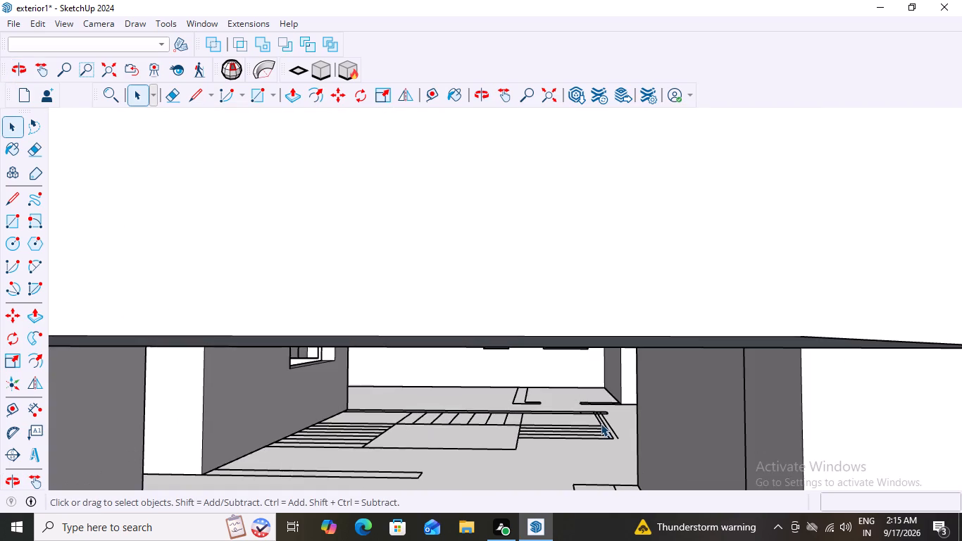
middle_drag(605, 423, 578, 428)
scroll(578, 428, down, 12)
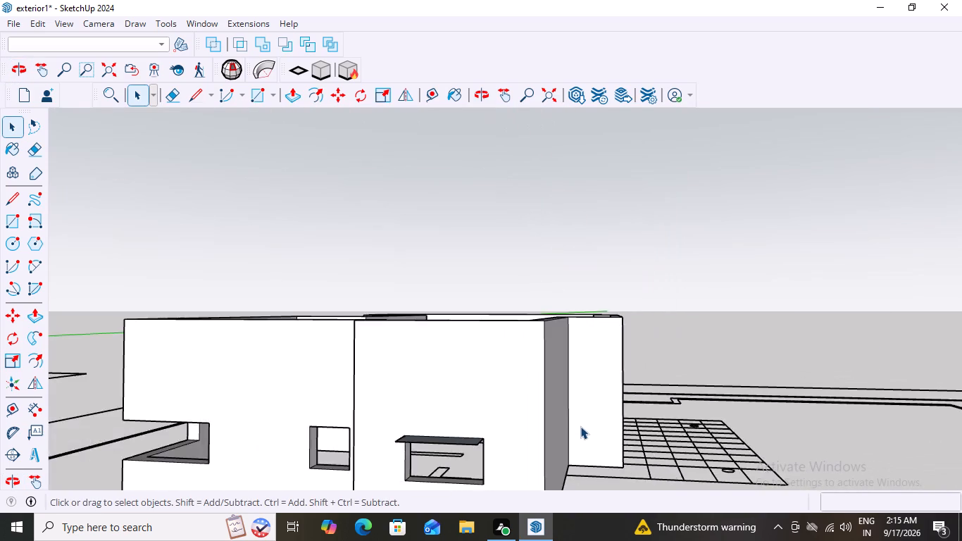
scroll(580, 426, down, 11)
scroll(545, 435, up, 12)
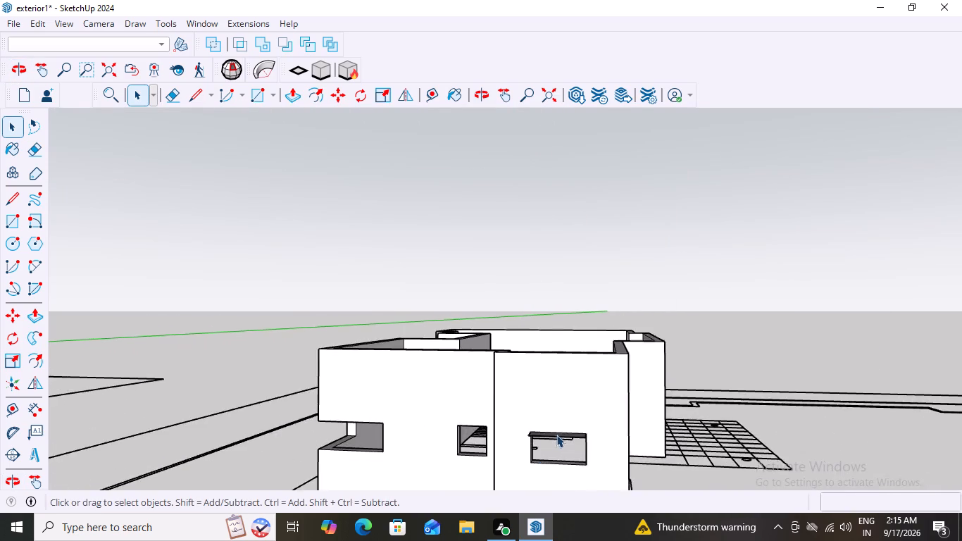
scroll(556, 435, up, 13)
scroll(549, 439, down, 8)
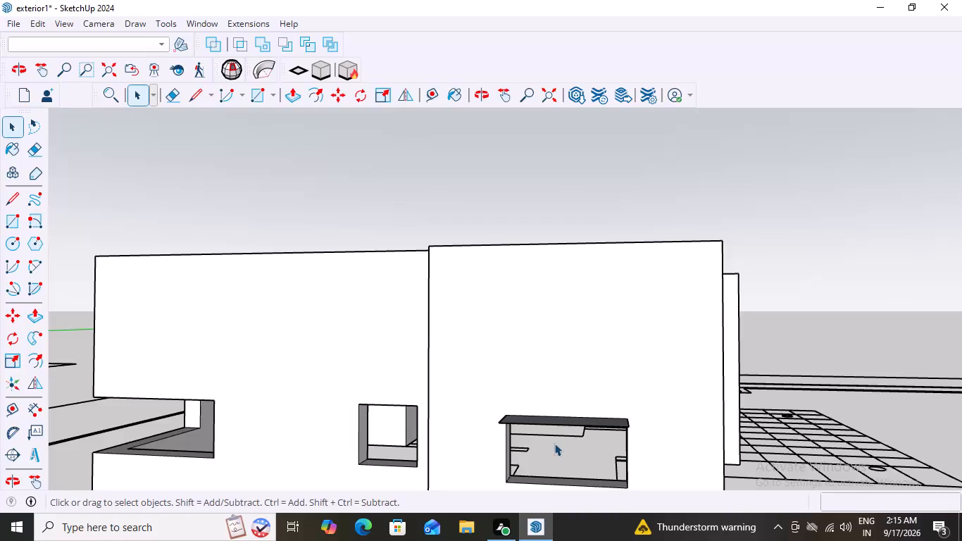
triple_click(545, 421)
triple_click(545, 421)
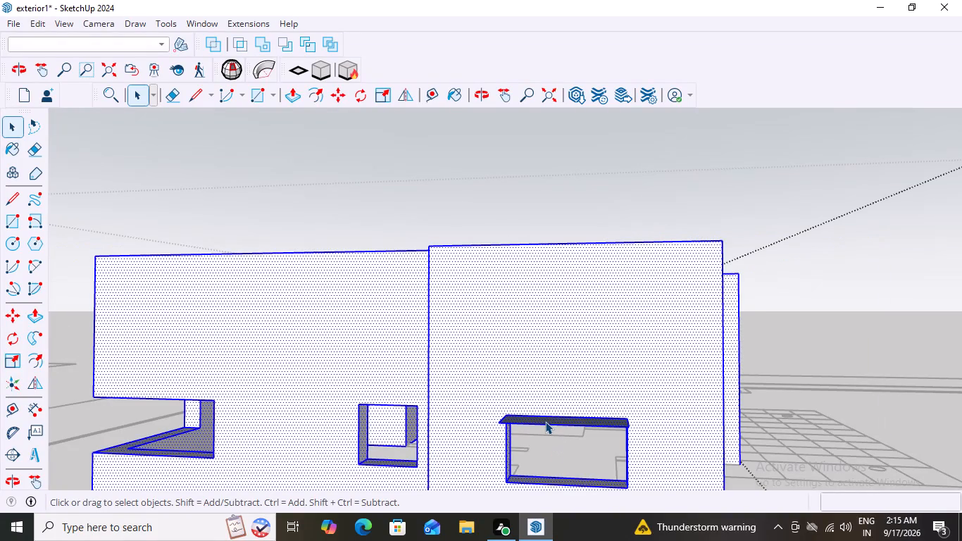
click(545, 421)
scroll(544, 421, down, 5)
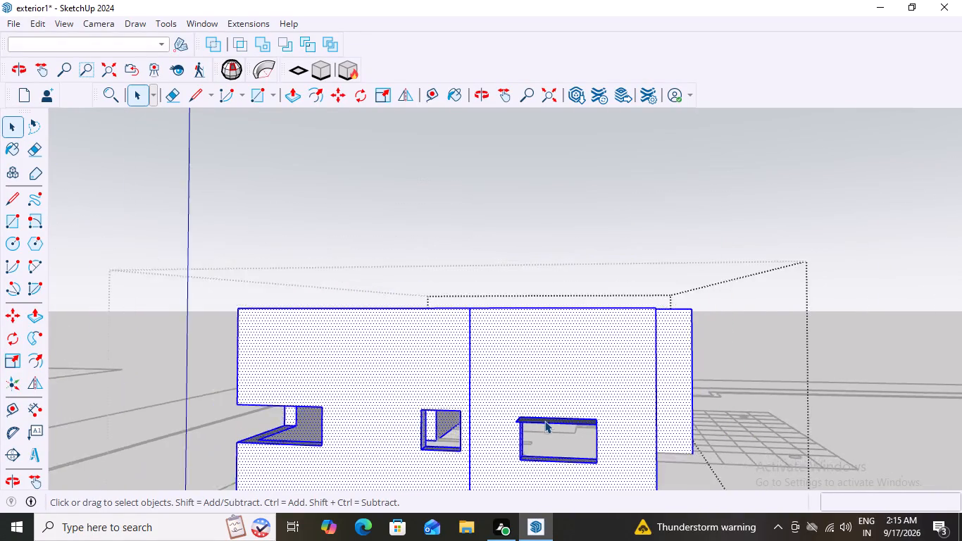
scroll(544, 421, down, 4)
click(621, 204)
Select the ledge face above the window opening together with its bounding edges and make it a group.
scroll(551, 418, up, 7)
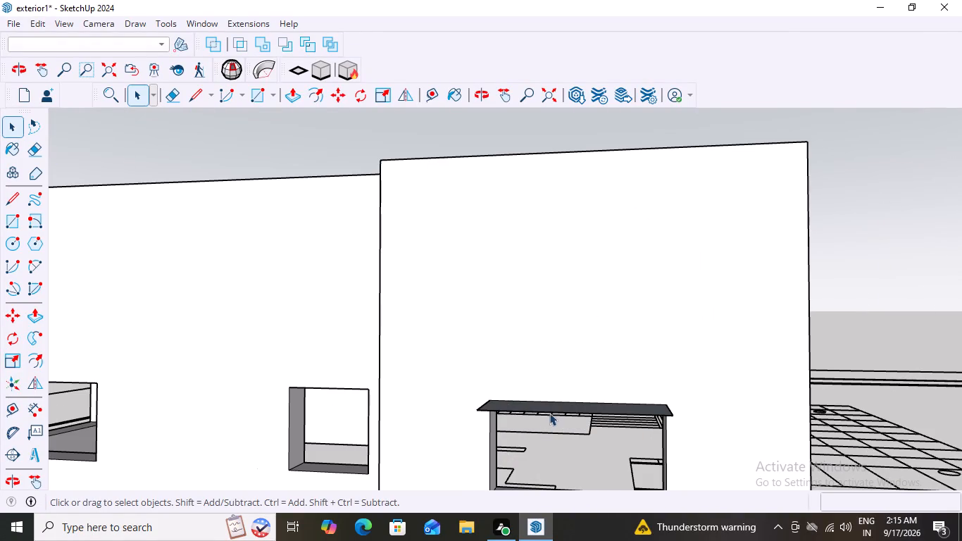
click(551, 406)
double_click(551, 406)
triple_click(551, 406)
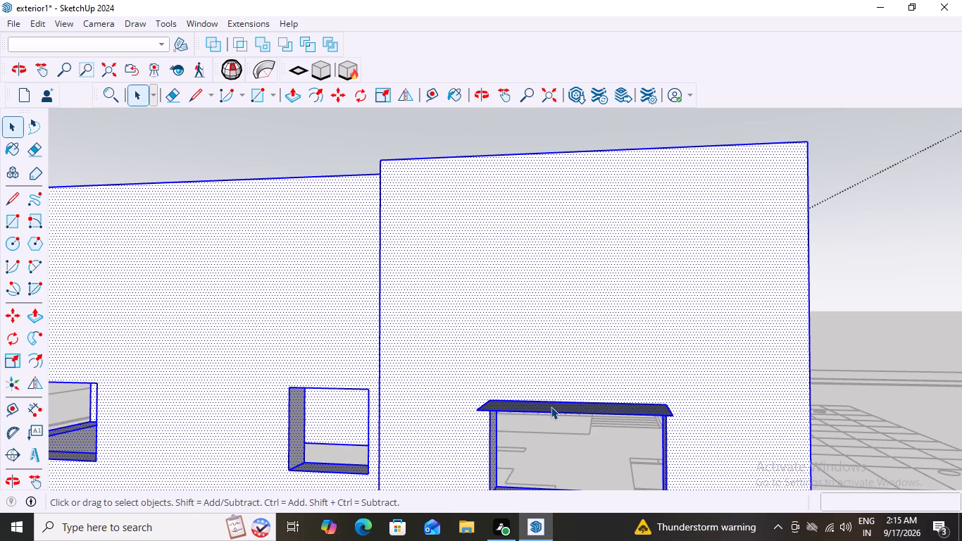
double_click(551, 406)
scroll(551, 406, down, 7)
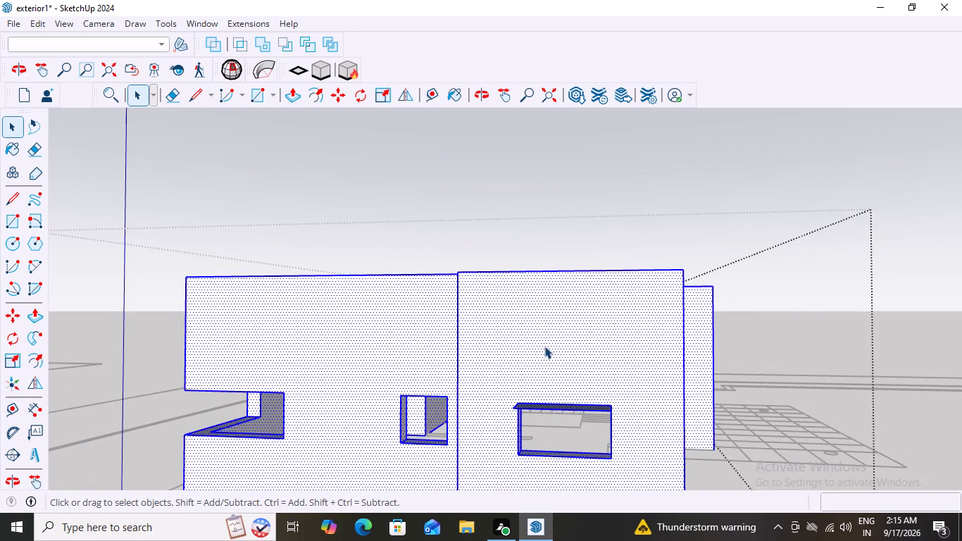
click(544, 345)
click(546, 404)
click(546, 404)
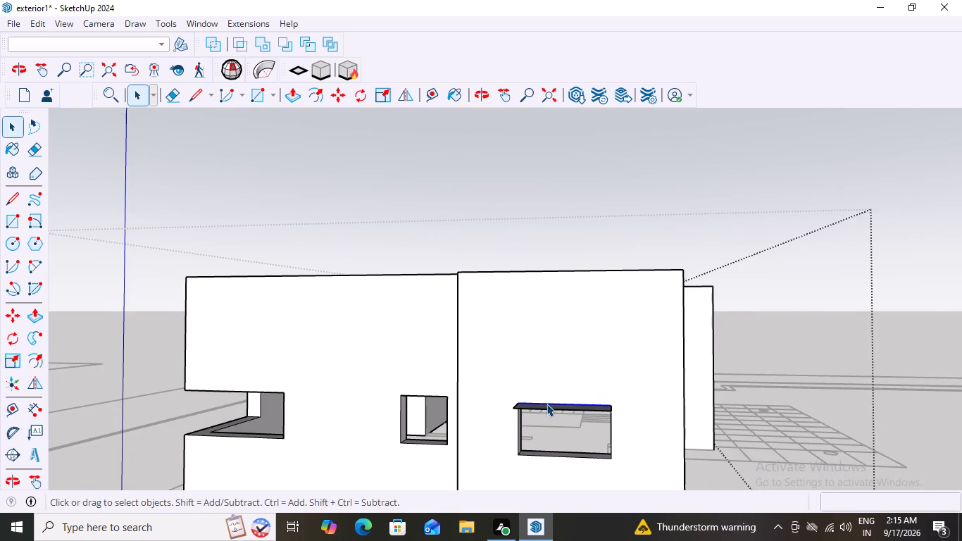
click(546, 404)
double_click(546, 404)
scroll(549, 406, up, 4)
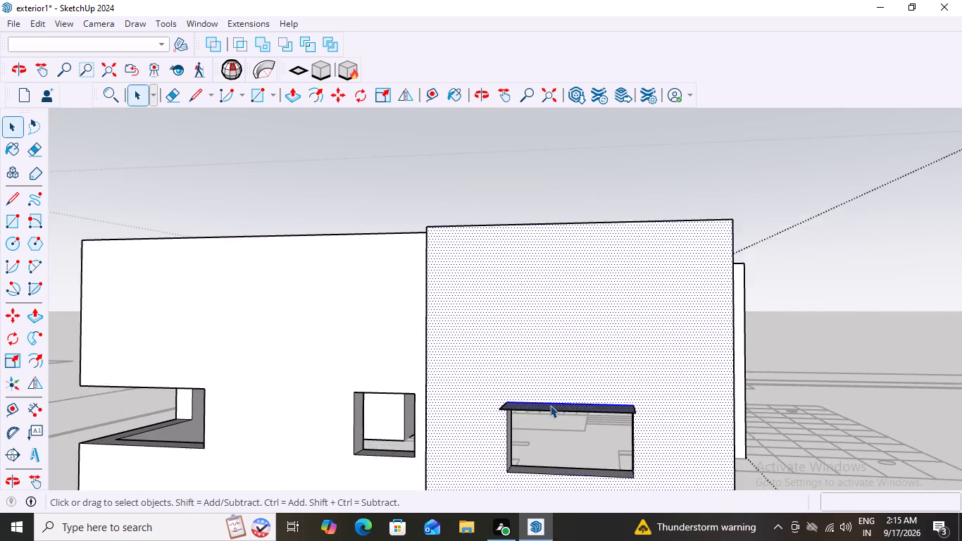
scroll(550, 405, up, 2)
triple_click(550, 405)
click(550, 405)
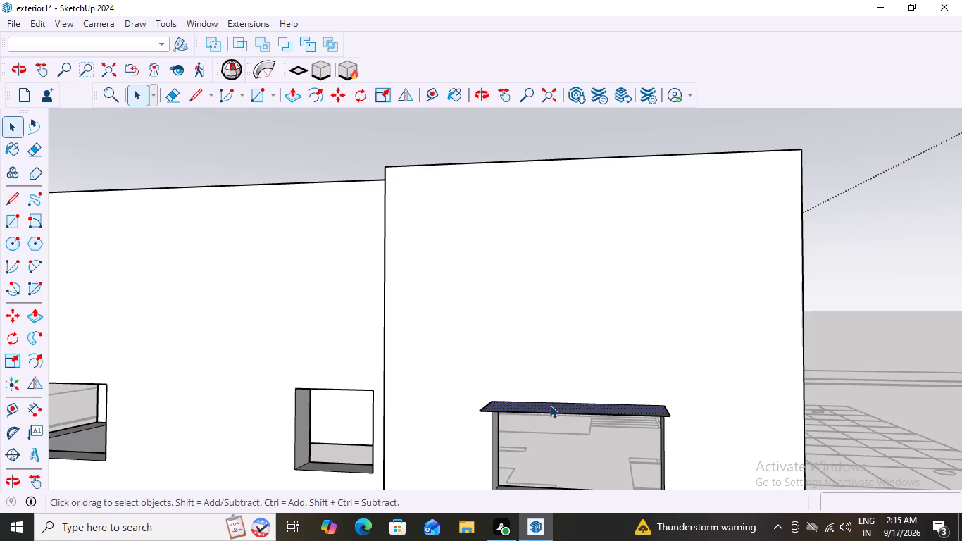
double_click(559, 407)
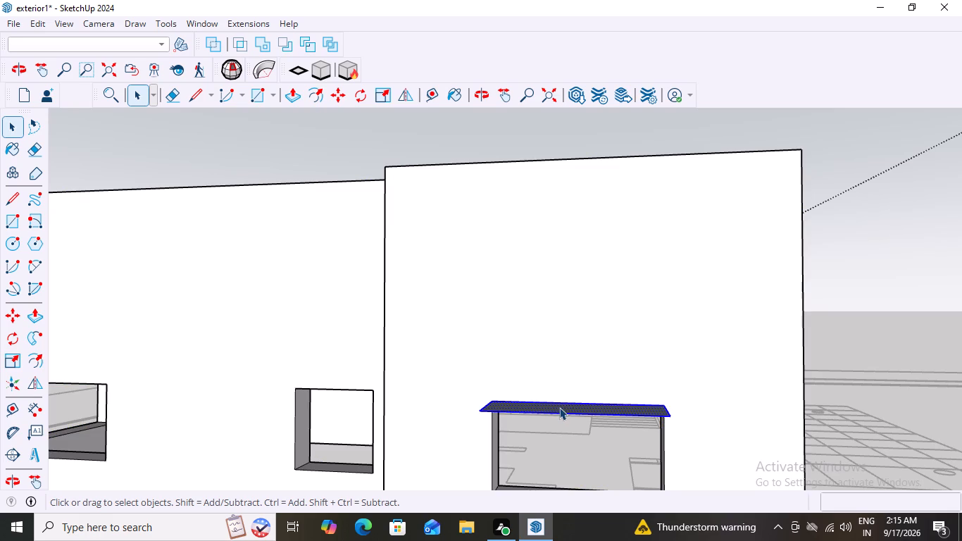
right_click(559, 407)
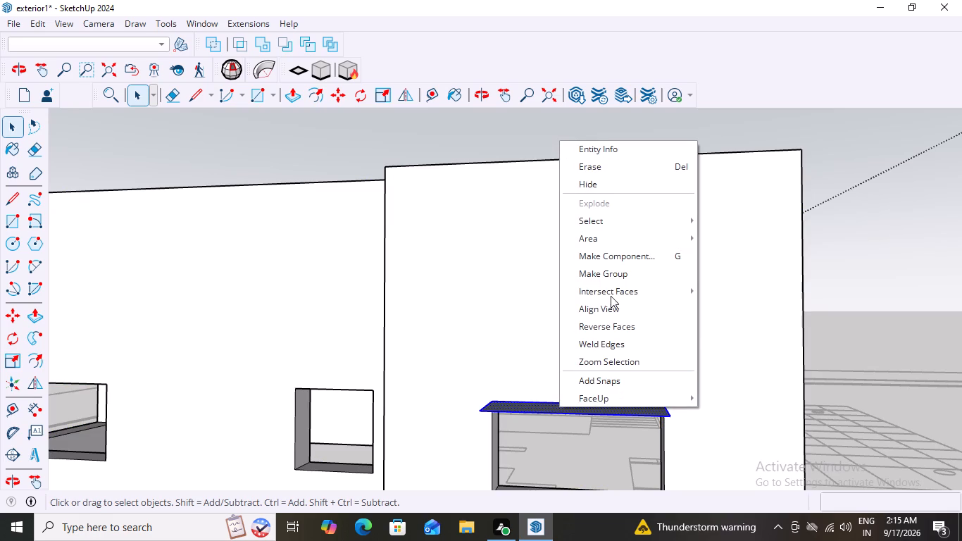
click(609, 274)
Examine the grouped ledge from below and from the front, and leave the wall group's editing mode.
scroll(573, 444, up, 2)
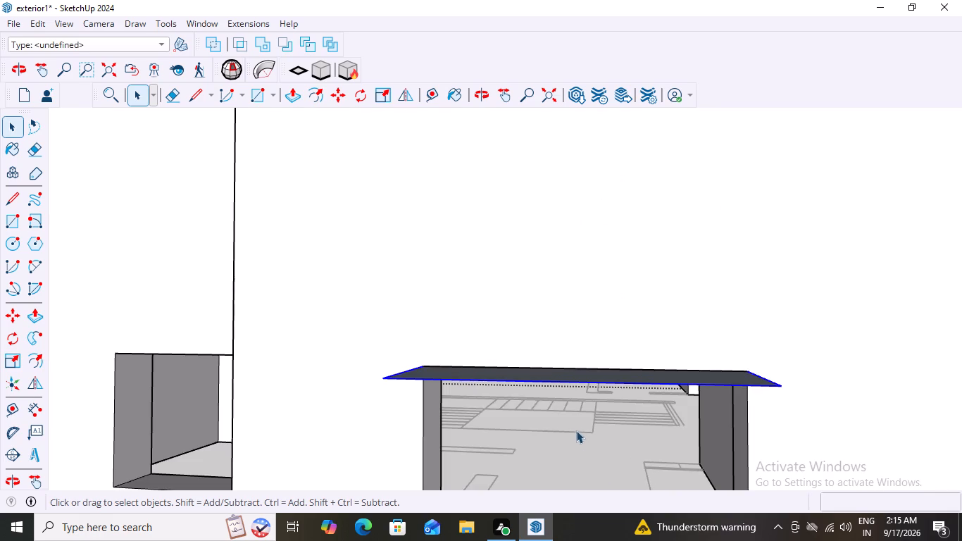
middle_drag(570, 413, 518, 344)
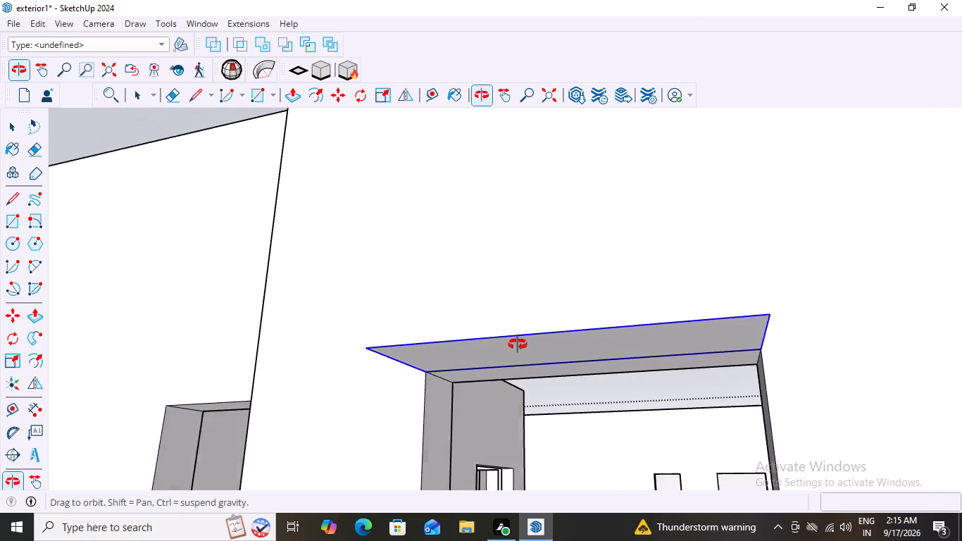
middle_drag(518, 344, 579, 433)
scroll(581, 435, down, 3)
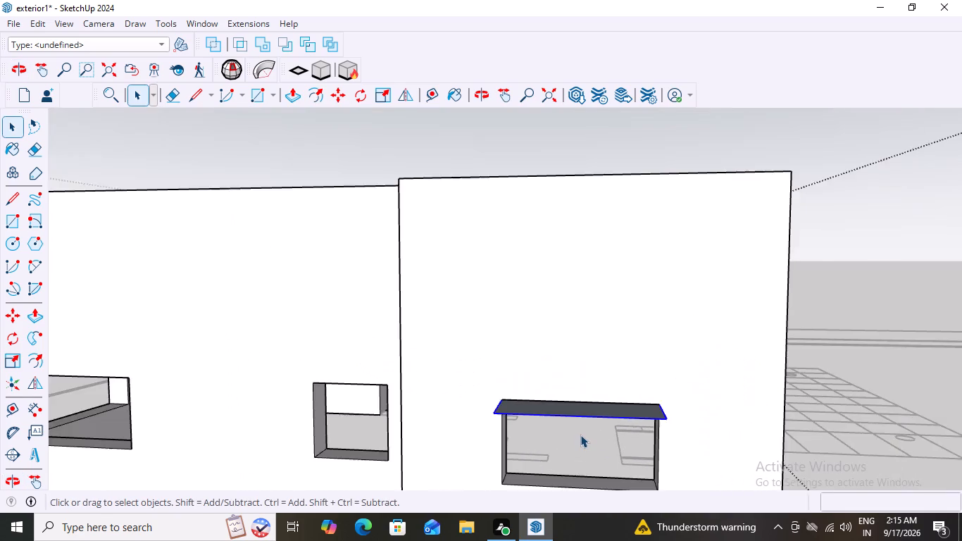
scroll(580, 435, down, 3)
scroll(539, 429, up, 3)
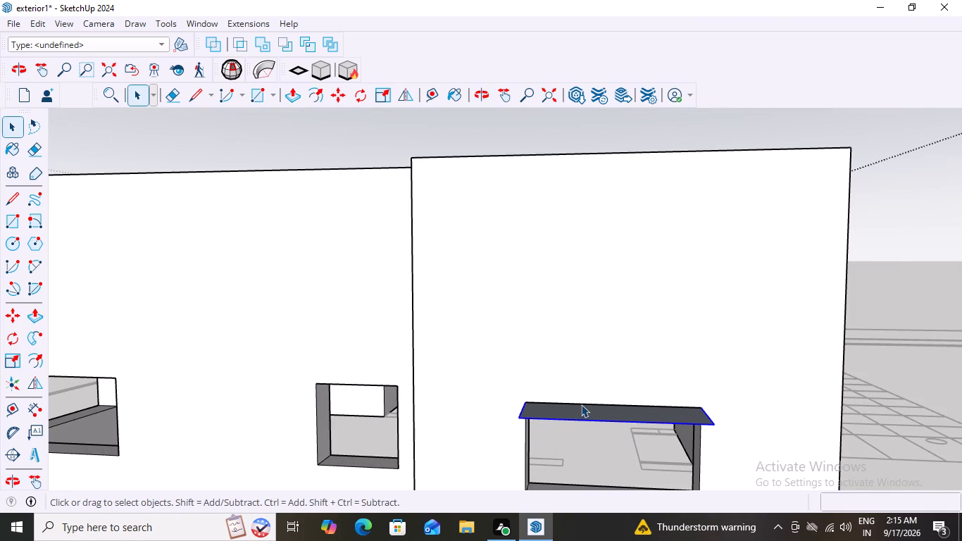
key(space)
click(585, 410)
click(589, 412)
scroll(604, 408, down, 8)
click(606, 178)
Open the ledge group inside the wall group and Push/Pull its face upward 25 mm.
scroll(599, 435, up, 2)
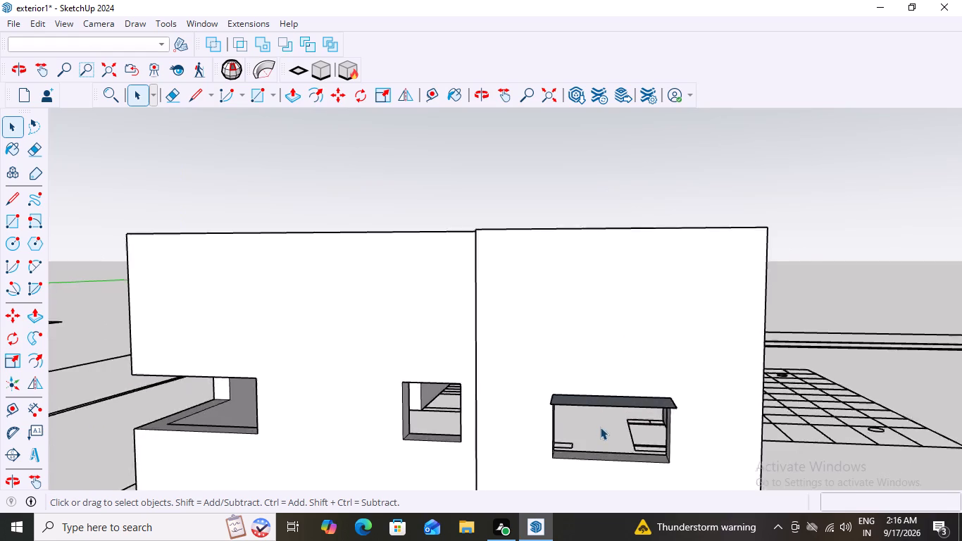
scroll(600, 427, up, 3)
click(611, 369)
double_click(608, 375)
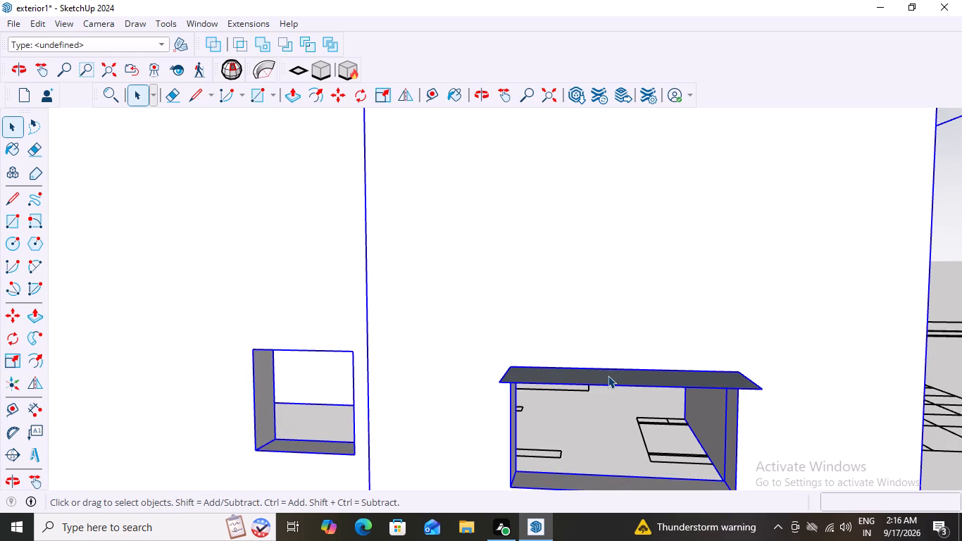
click(608, 375)
click(608, 375)
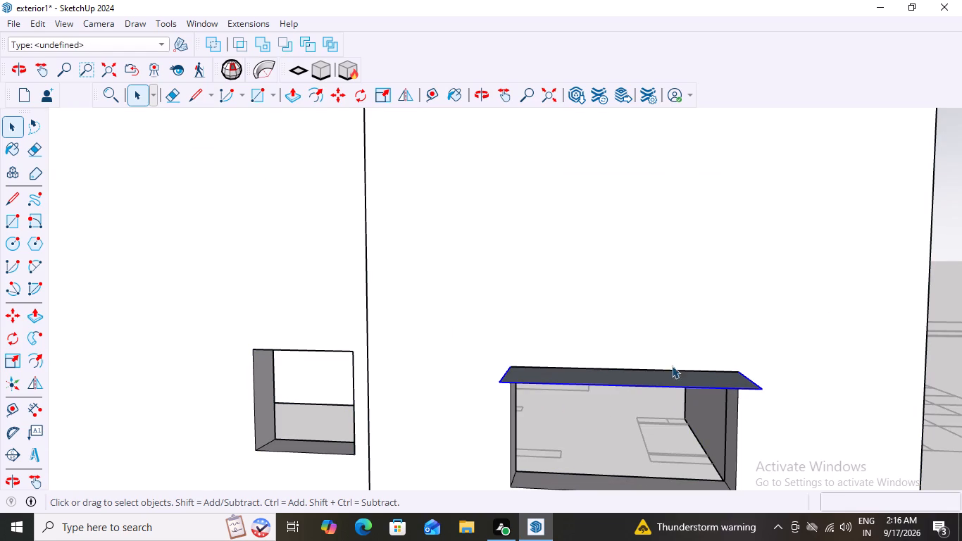
scroll(606, 392, up, 1)
middle_drag(606, 392, 606, 440)
click(596, 378)
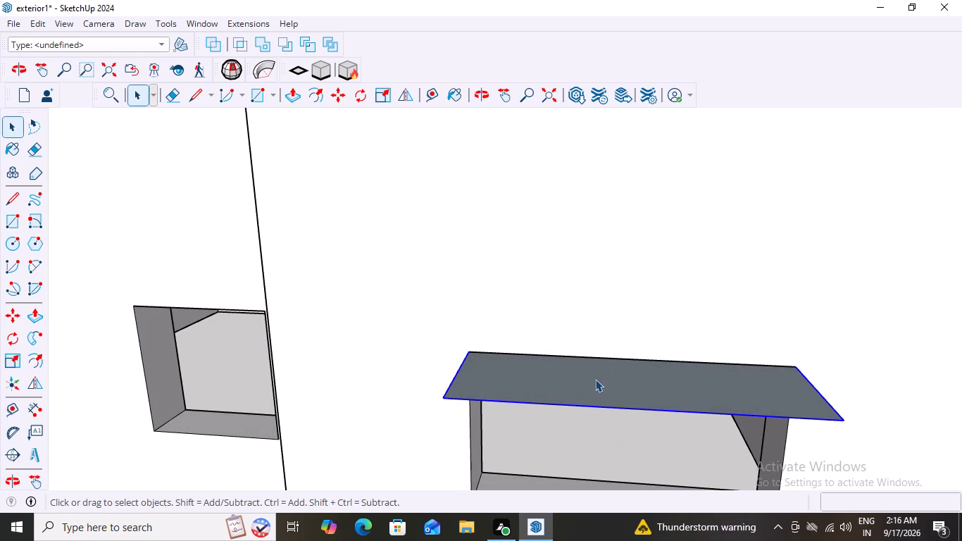
click(595, 379)
key(p)
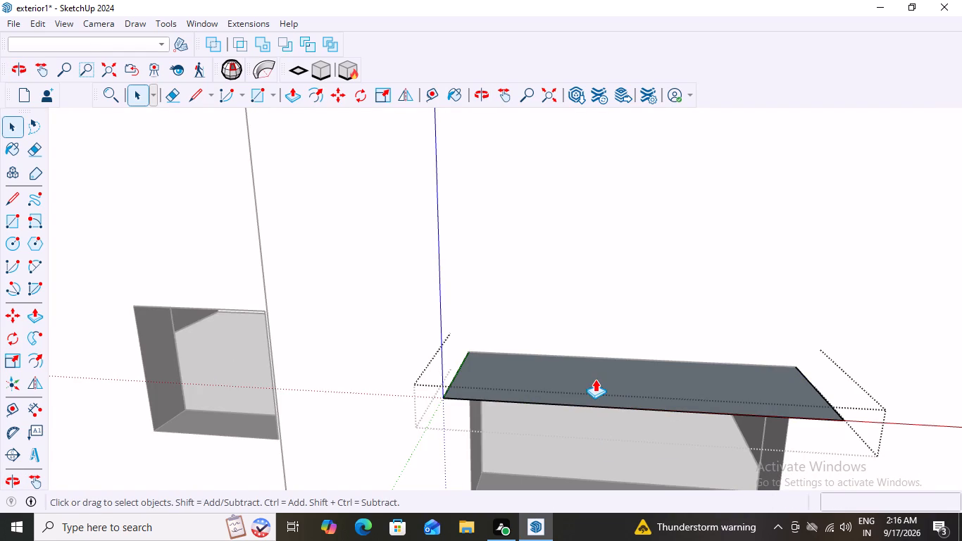
click(600, 371)
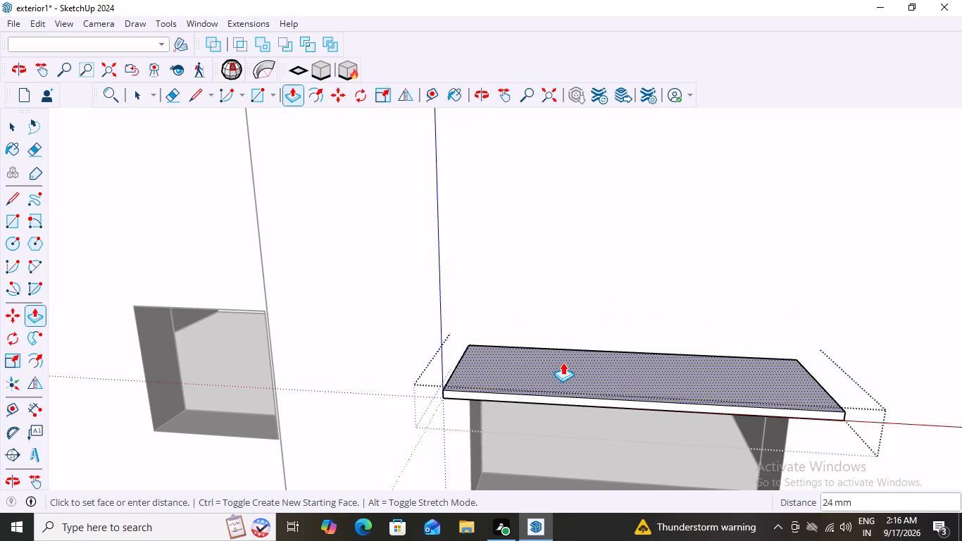
text(25)
key(Return)
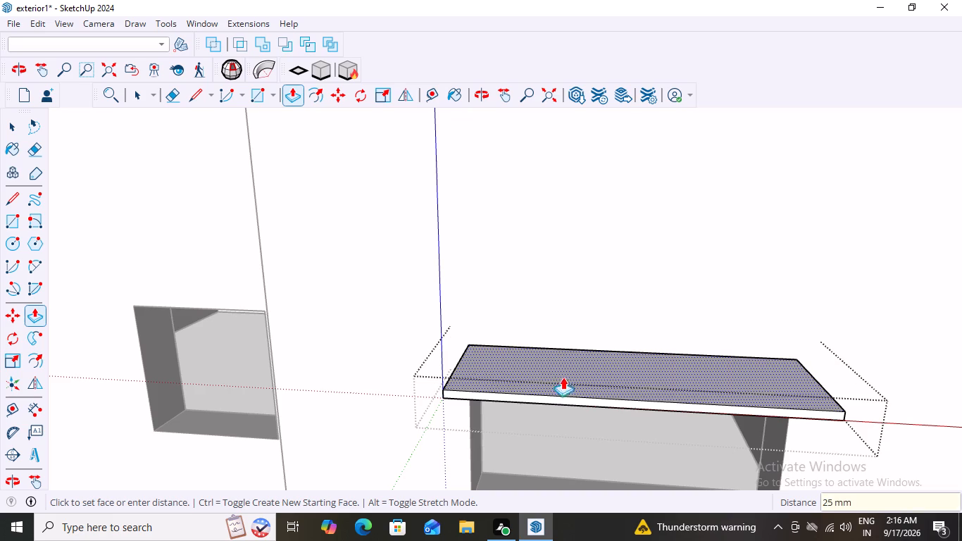
Push/Pull the ledge's front edge face outward 200 mm and leave the ledge group's editing mode.
scroll(591, 418, down, 13)
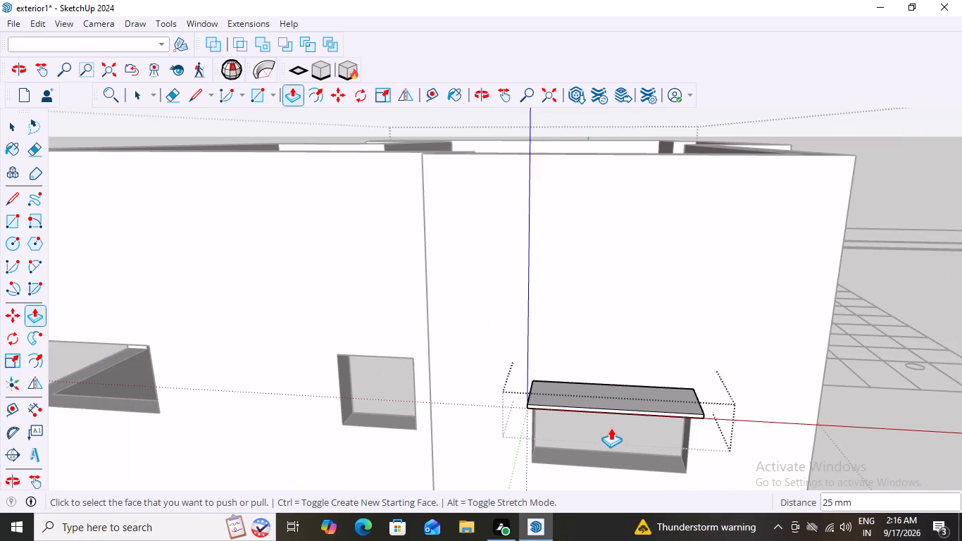
scroll(716, 457, up, 6)
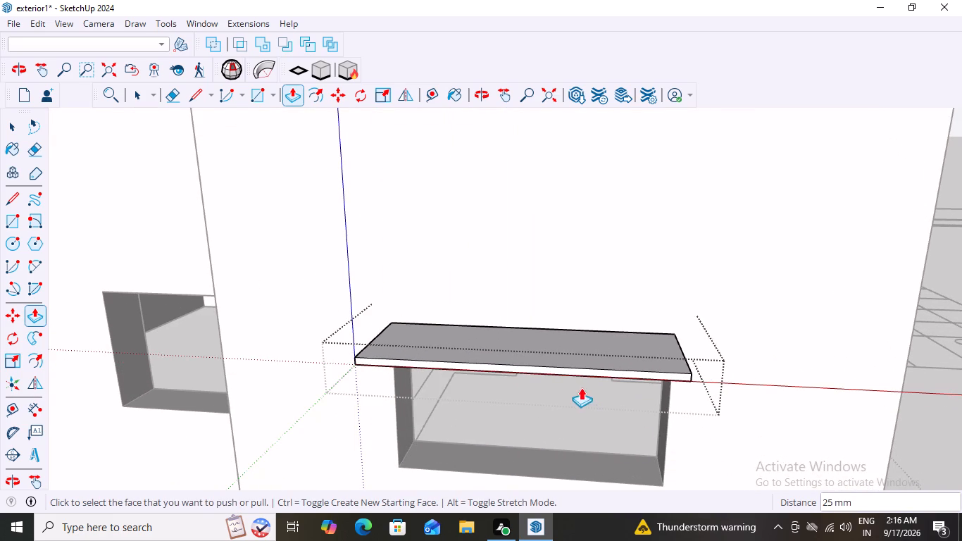
click(565, 373)
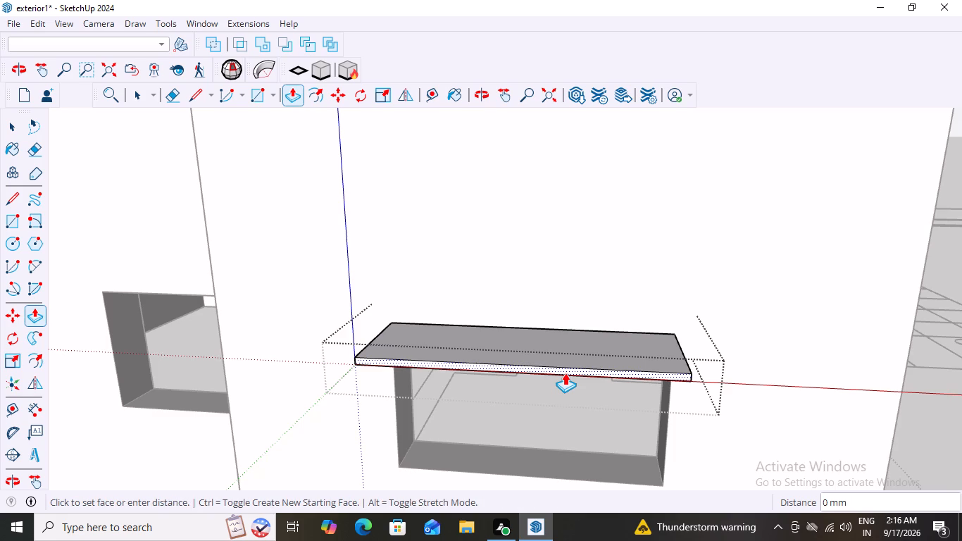
scroll(552, 392, down, 6)
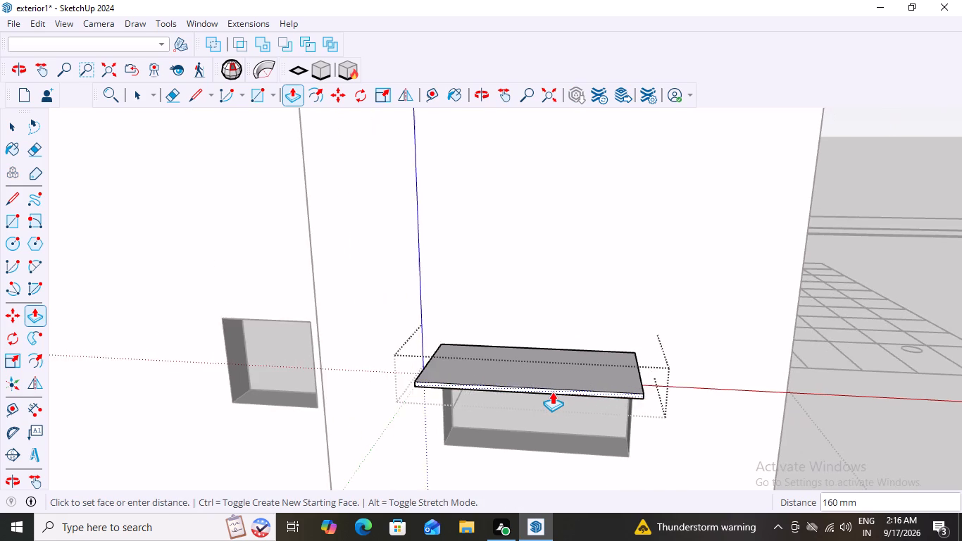
scroll(552, 392, down, 4)
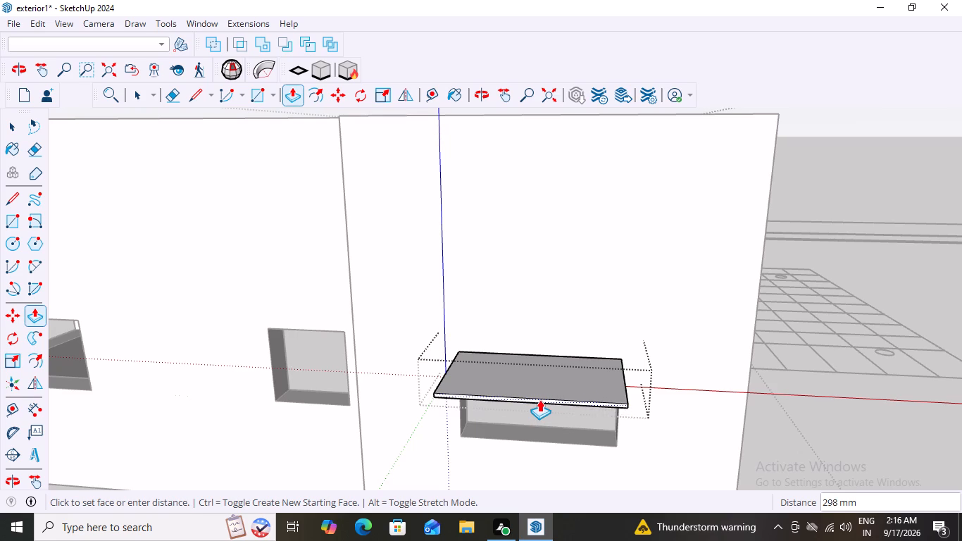
text(200)
key(Return)
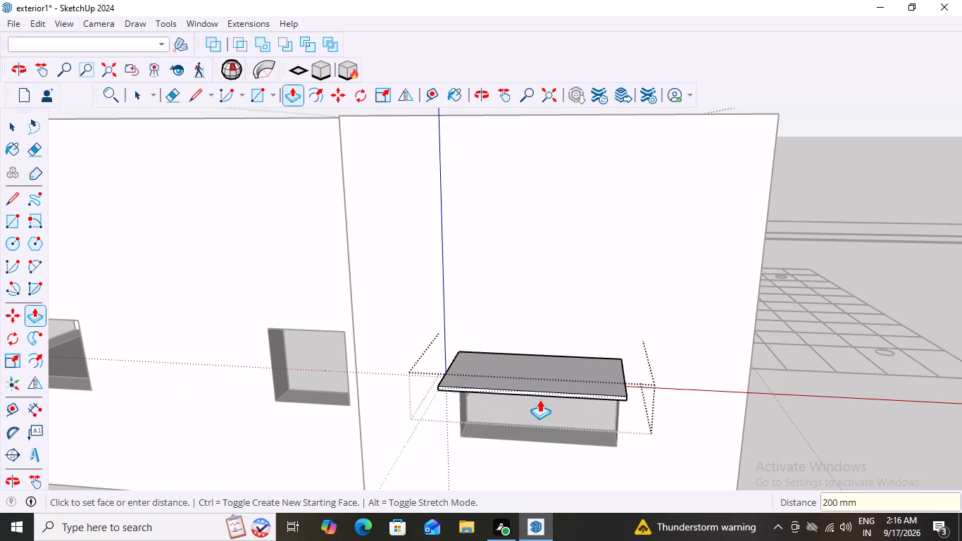
key(space)
scroll(768, 407, down, 10)
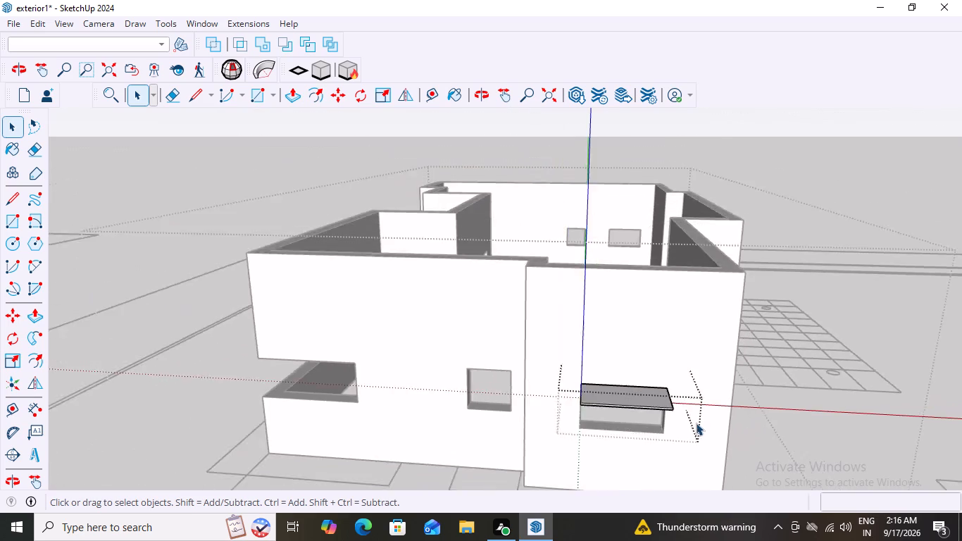
scroll(696, 423, down, 10)
click(830, 204)
Examine the ledge's projection and thickness above the window opening from the front, the side and above.
scroll(823, 220, down, 4)
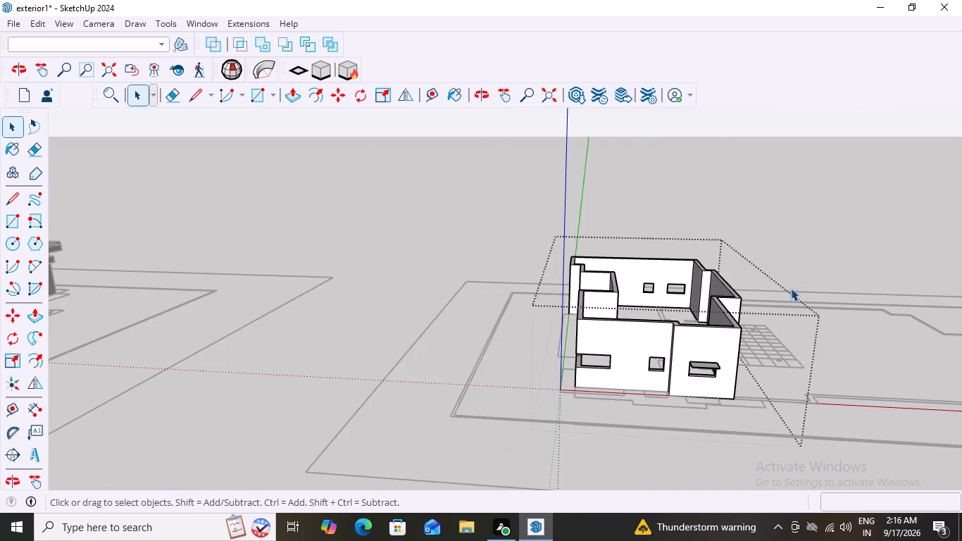
middle_drag(806, 348, 623, 304)
scroll(452, 320, up, 4)
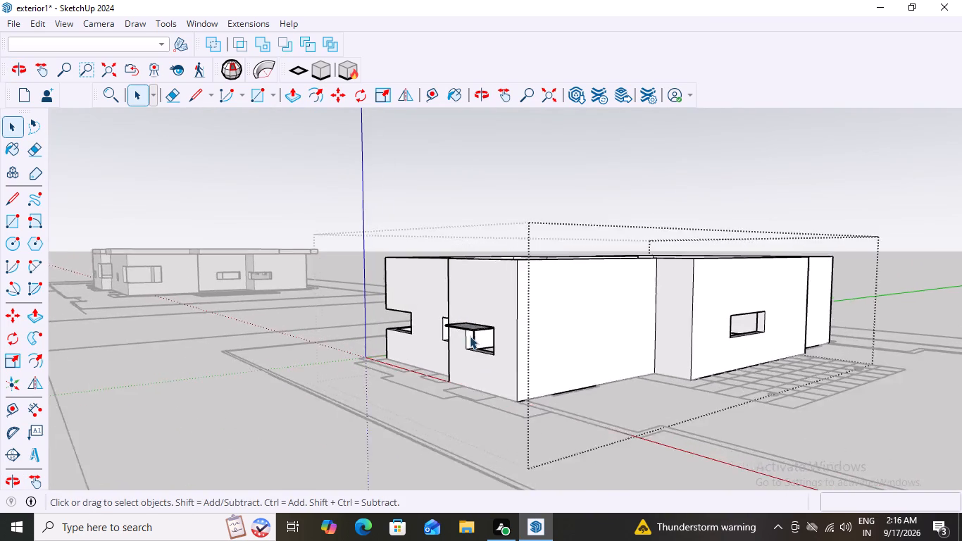
scroll(470, 336, up, 7)
middle_drag(468, 349, 666, 374)
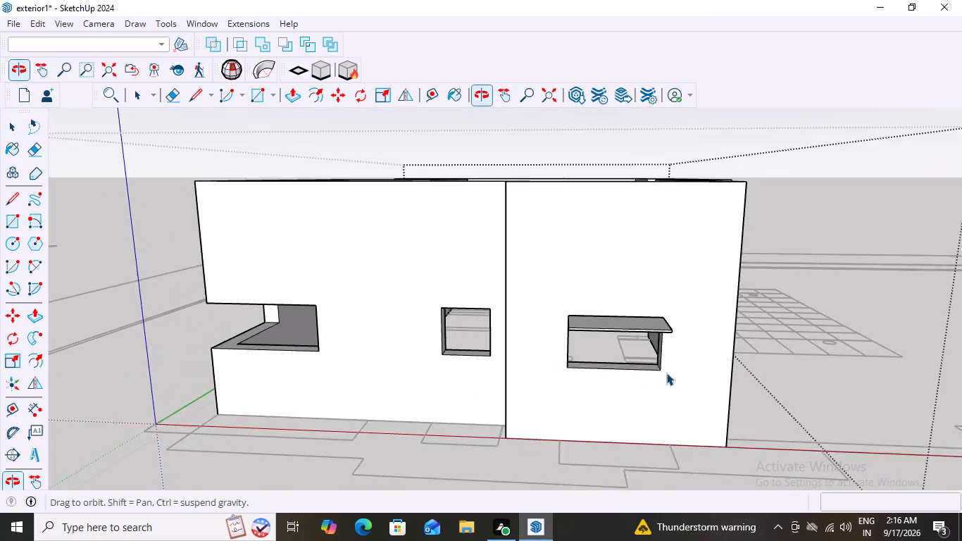
scroll(626, 334, up, 6)
scroll(638, 333, down, 4)
middle_drag(635, 340, 640, 304)
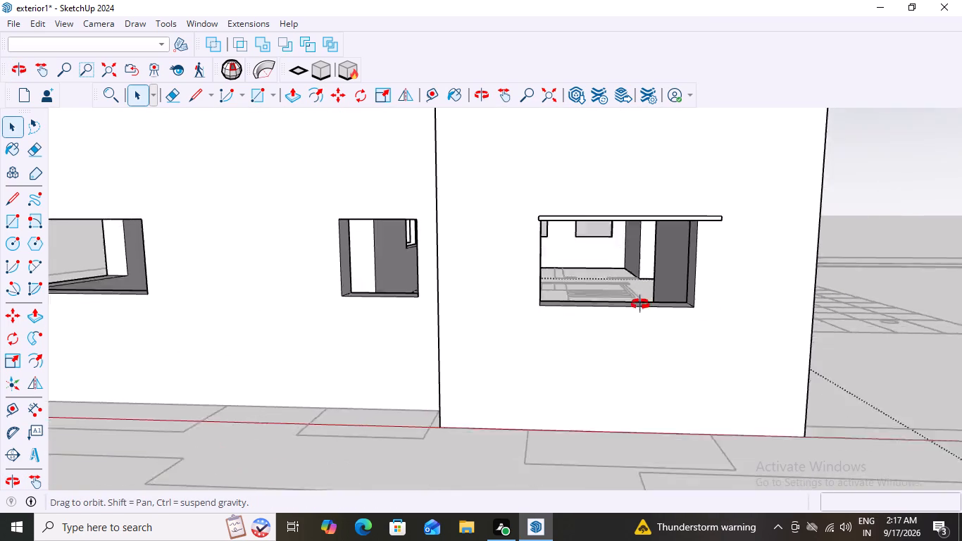
middle_drag(640, 304, 604, 361)
scroll(565, 371, down, 11)
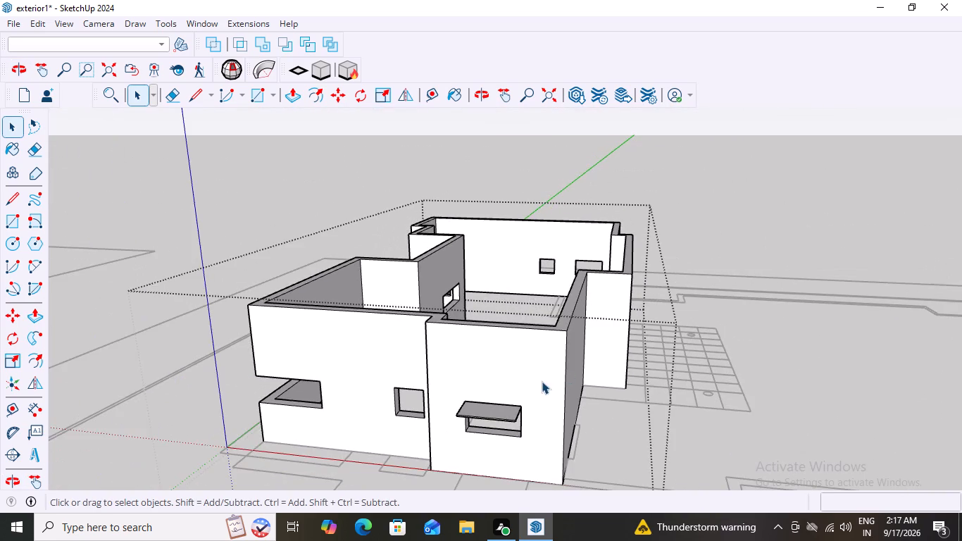
scroll(479, 433, up, 3)
middle_drag(484, 431, 656, 324)
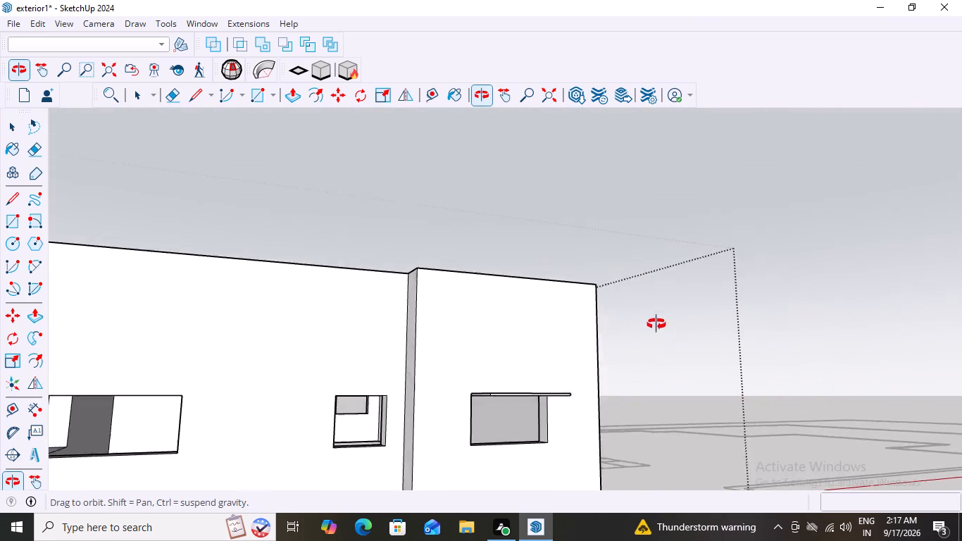
middle_drag(656, 324, 732, 329)
scroll(559, 389, down, 2)
middle_drag(539, 412, 623, 460)
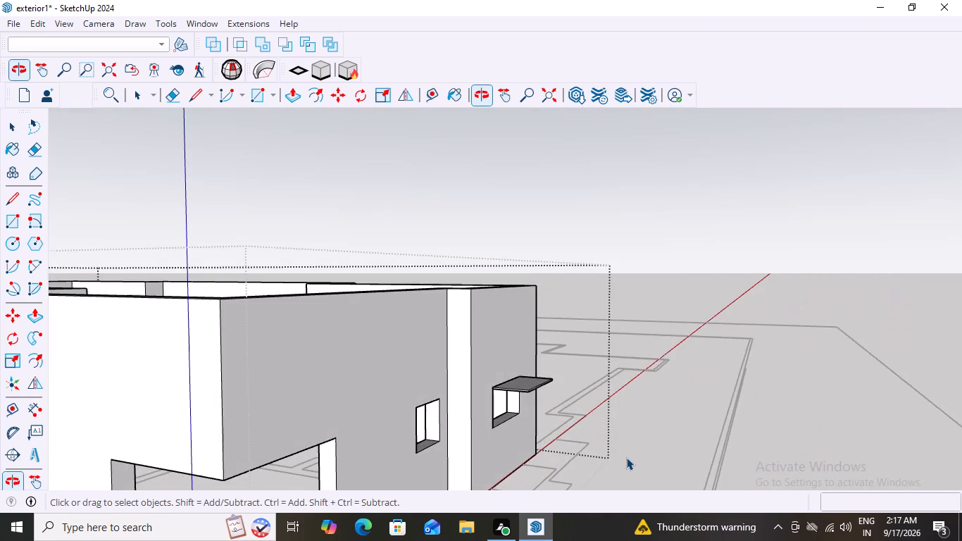
Examine the ledge above the window opening from above, the side and below.
scroll(496, 385, up, 12)
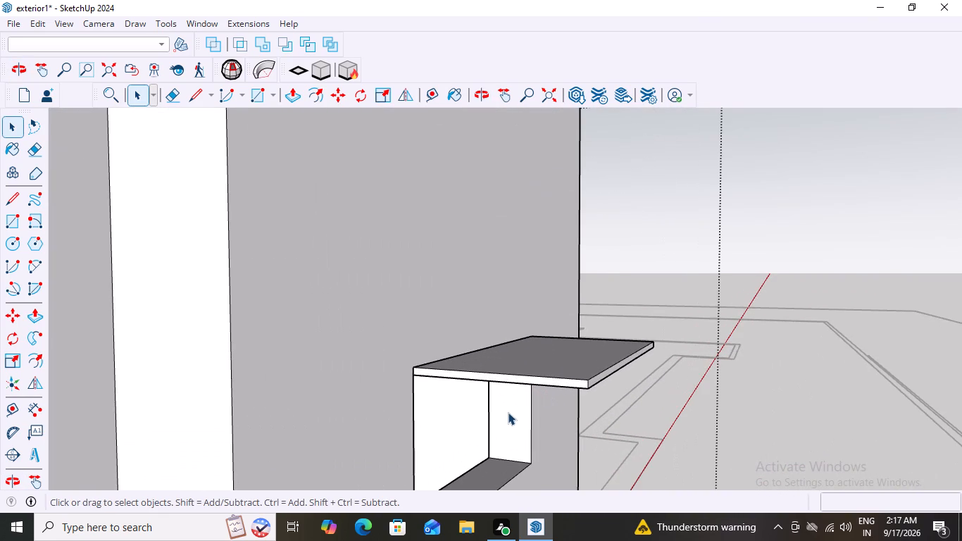
scroll(508, 412, down, 3)
middle_drag(506, 412, 419, 380)
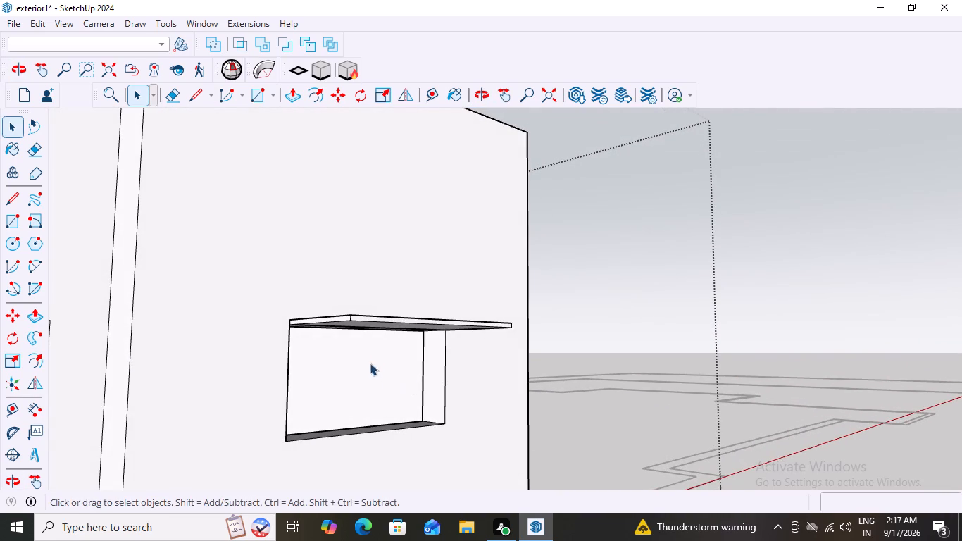
scroll(403, 332, up, 7)
middle_drag(428, 387, 437, 320)
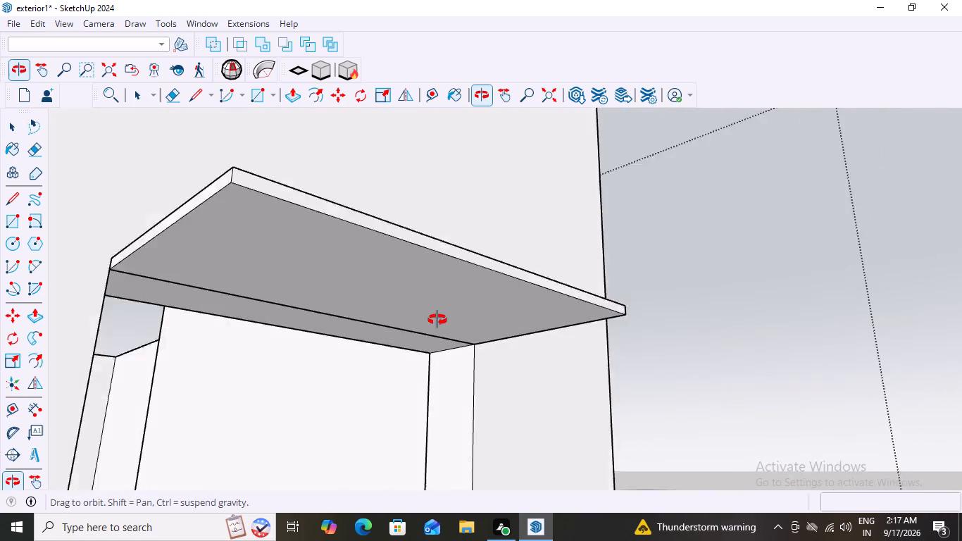
middle_drag(437, 320, 437, 343)
scroll(431, 352, down, 9)
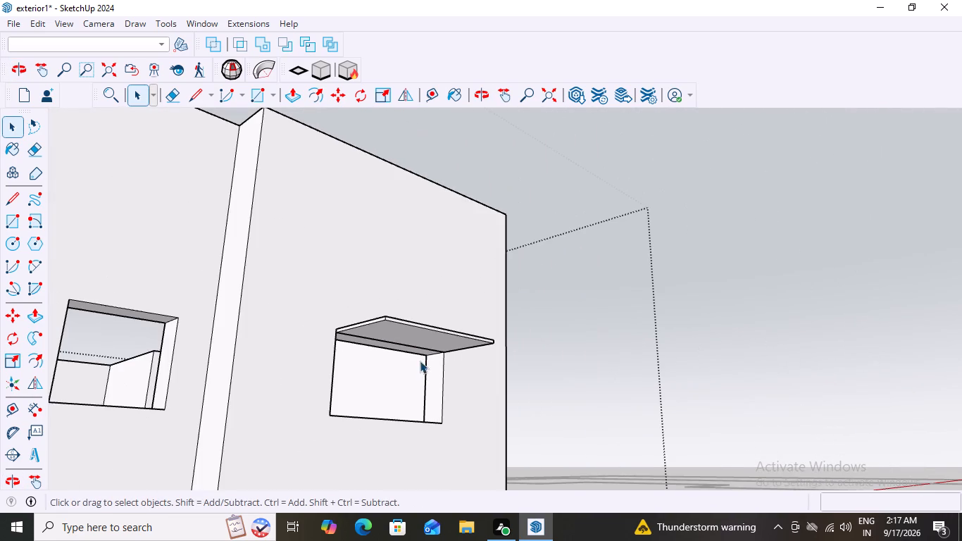
middle_drag(436, 349, 413, 444)
Open the ledge group, Push/Pull its front edge face inward about 30 mm and leave the ledge group's editing mode.
scroll(430, 438, up, 2)
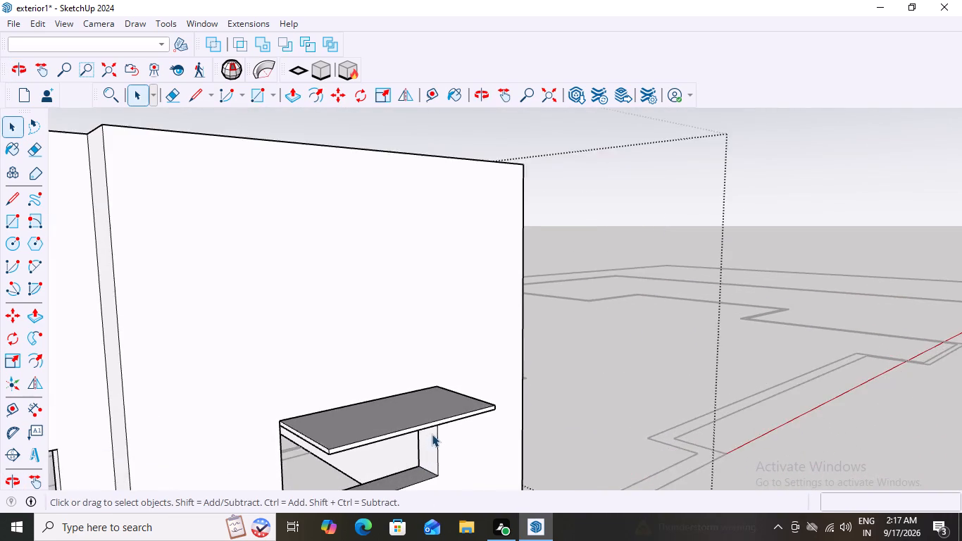
scroll(432, 434, up, 5)
click(411, 426)
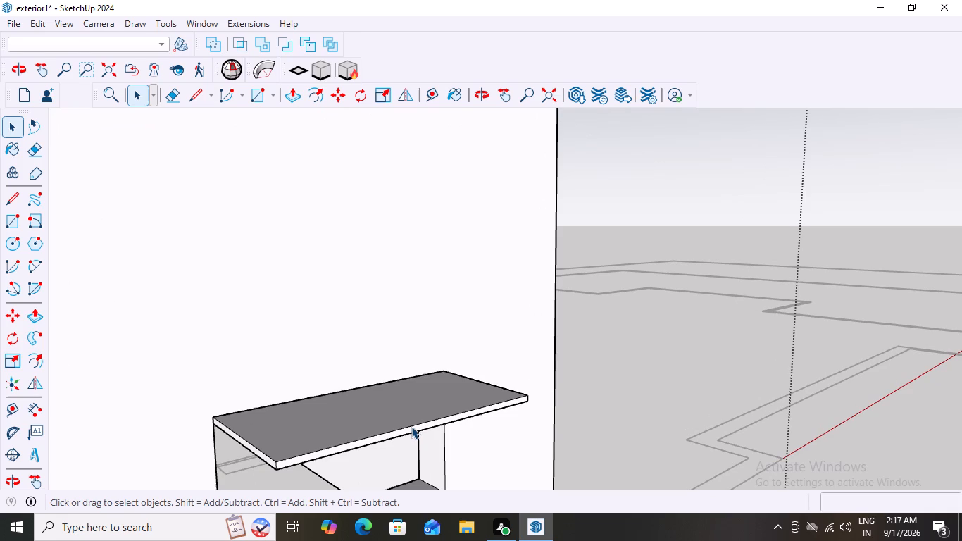
click(411, 426)
double_click(411, 427)
click(411, 427)
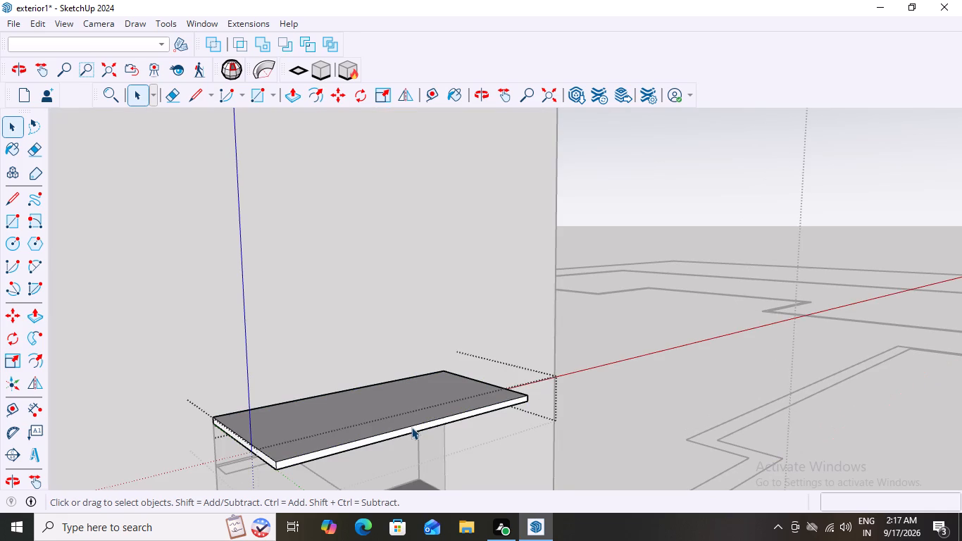
click(411, 428)
click(411, 428)
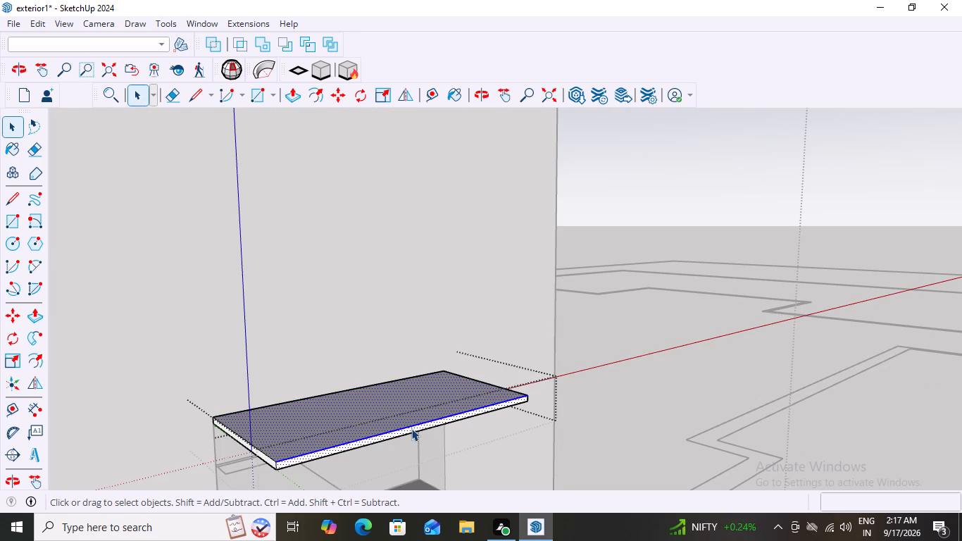
key(p)
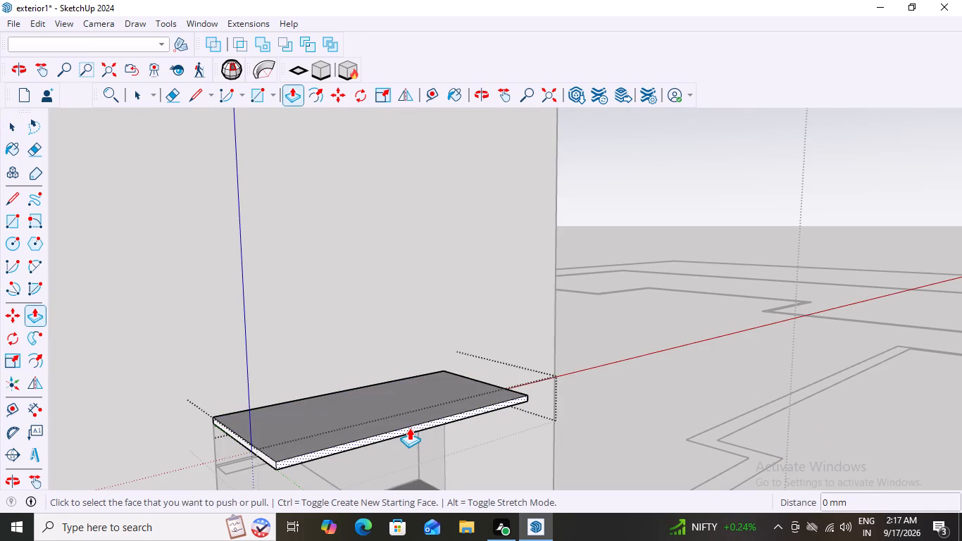
click(410, 429)
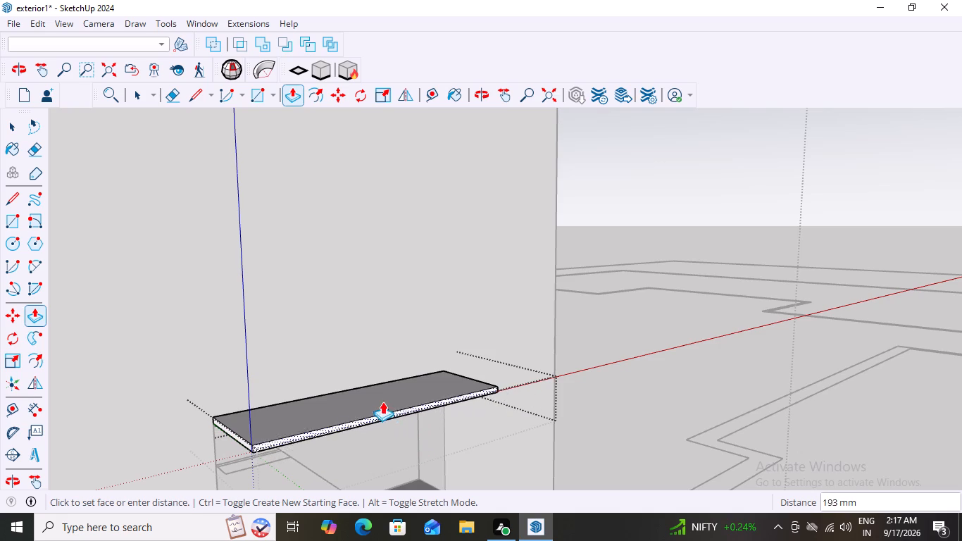
click(397, 443)
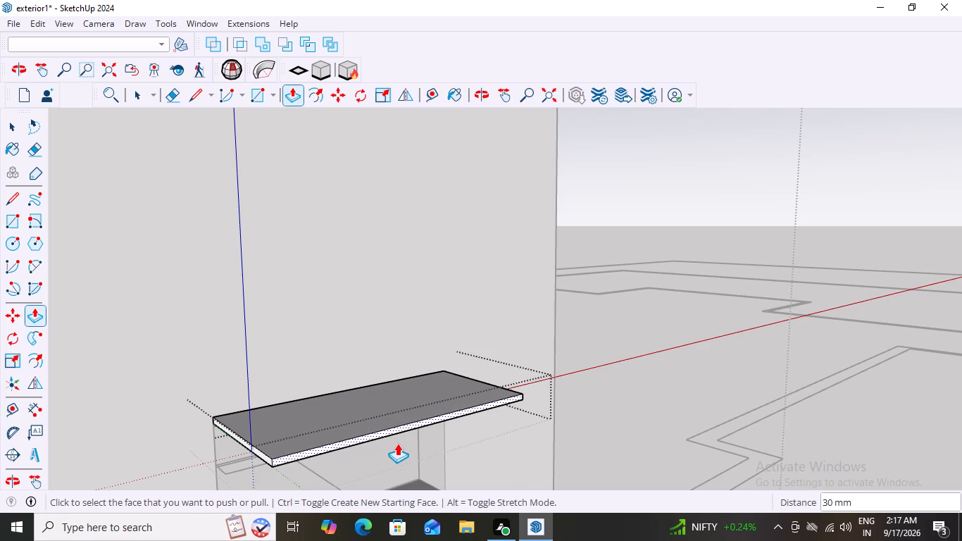
key(space)
scroll(439, 434, down, 9)
middle_drag(533, 444, 547, 446)
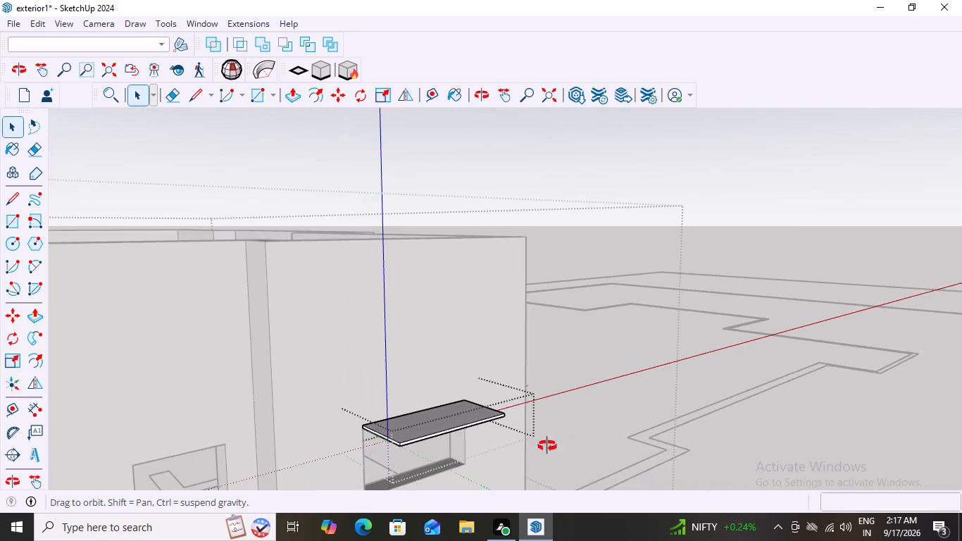
middle_drag(547, 446, 511, 407)
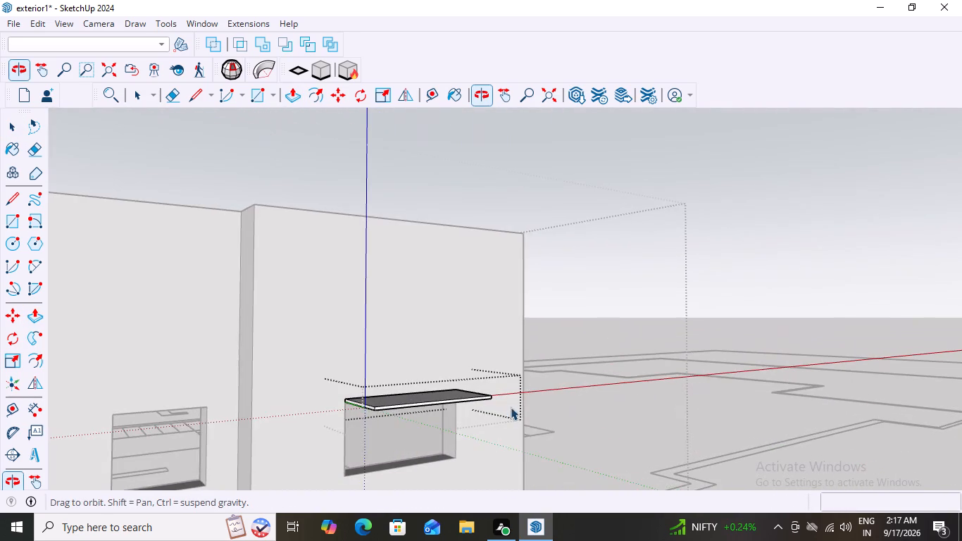
scroll(576, 380, down, 8)
click(828, 237)
Open the ledge group again, Push/Pull its top face upward 25 mm and leave the ledge group's editing mode.
scroll(559, 378, down, 2)
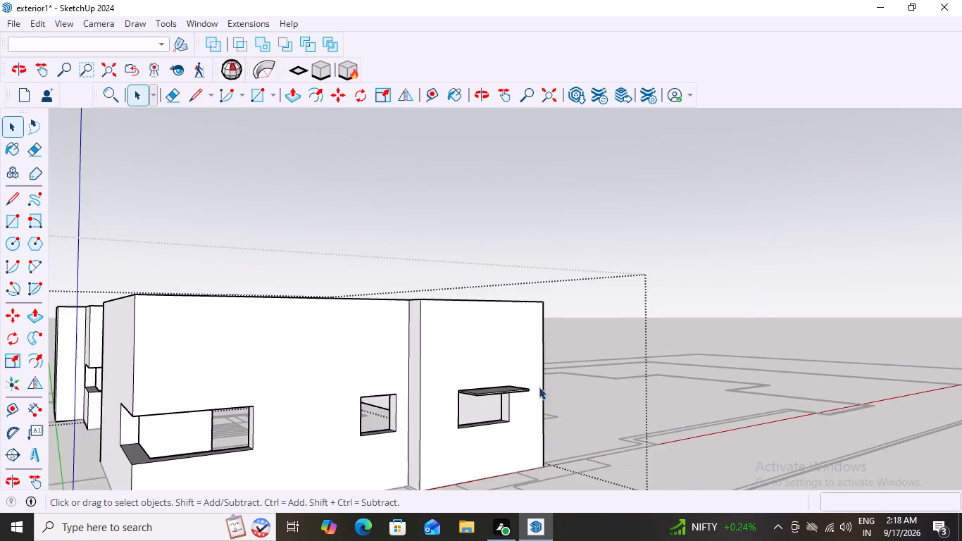
middle_drag(510, 401, 363, 381)
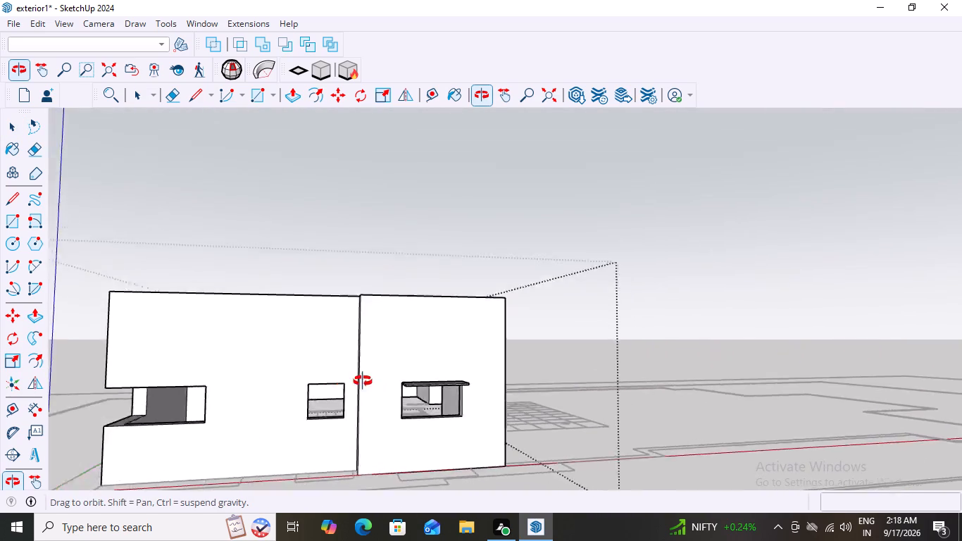
middle_drag(363, 381, 404, 399)
scroll(423, 397, up, 8)
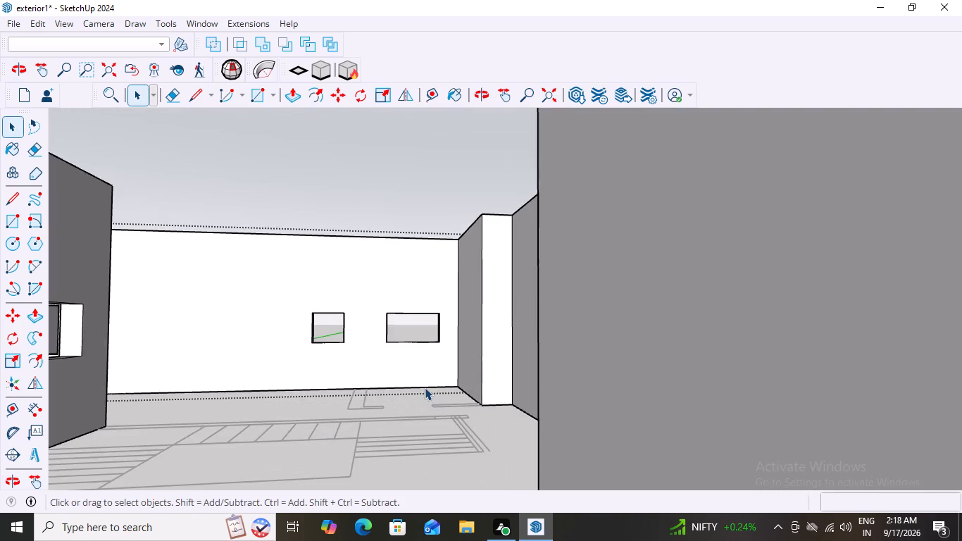
scroll(425, 387, down, 7)
middle_click(422, 393)
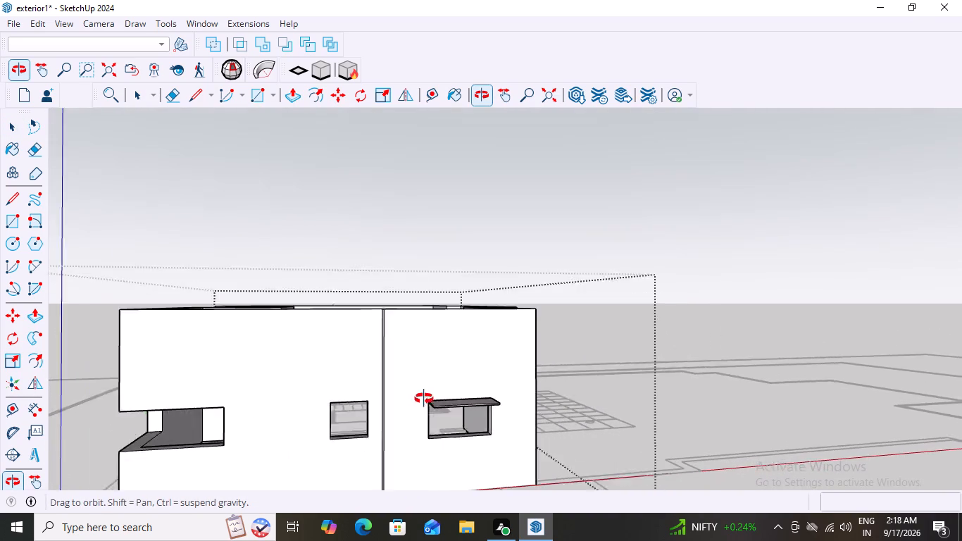
scroll(458, 410, up, 4)
click(433, 383)
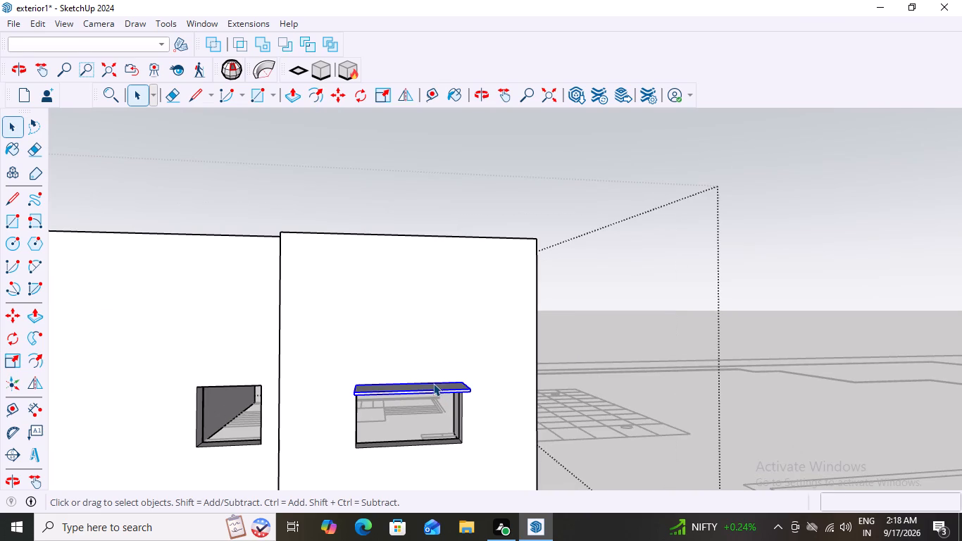
double_click(432, 383)
middle_drag(432, 399, 430, 419)
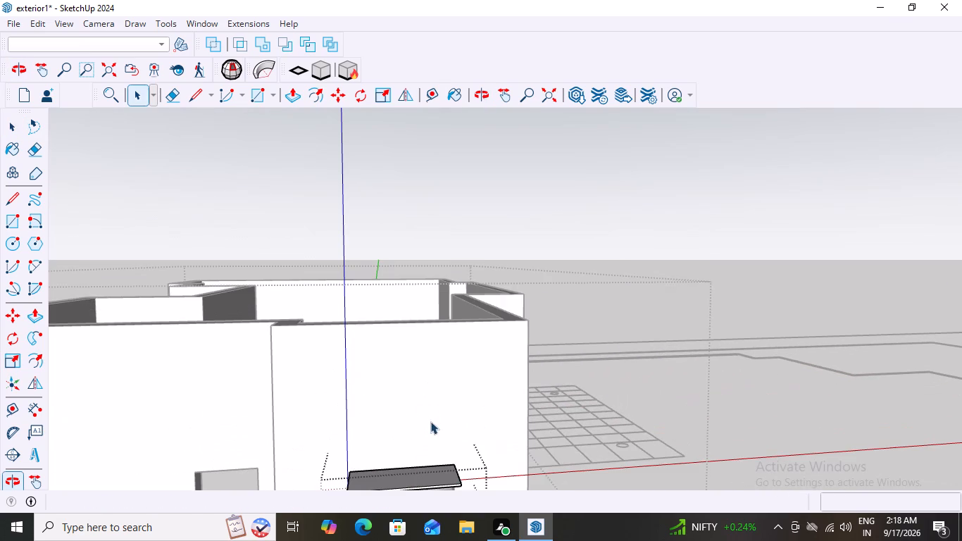
scroll(435, 459, up, 3)
scroll(535, 354, down, 7)
scroll(444, 449, up, 4)
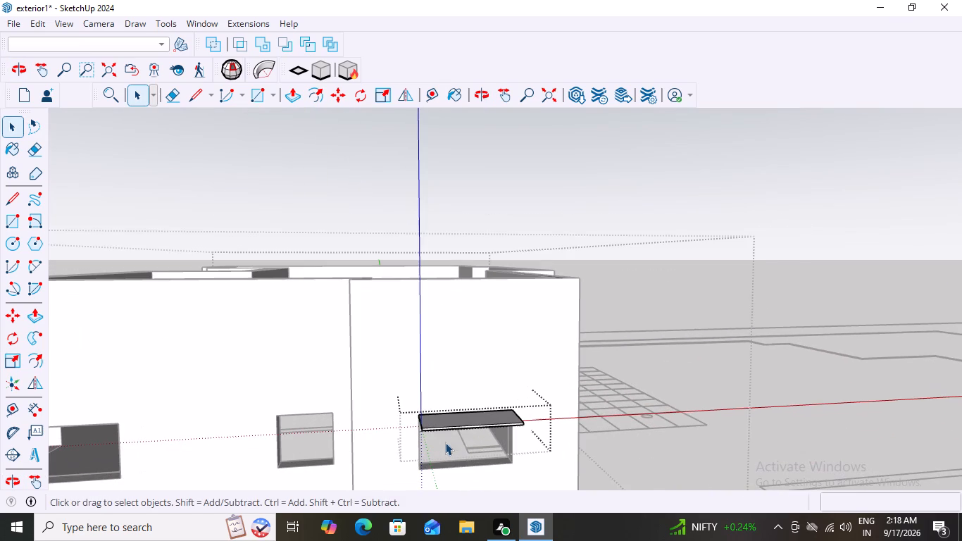
click(454, 419)
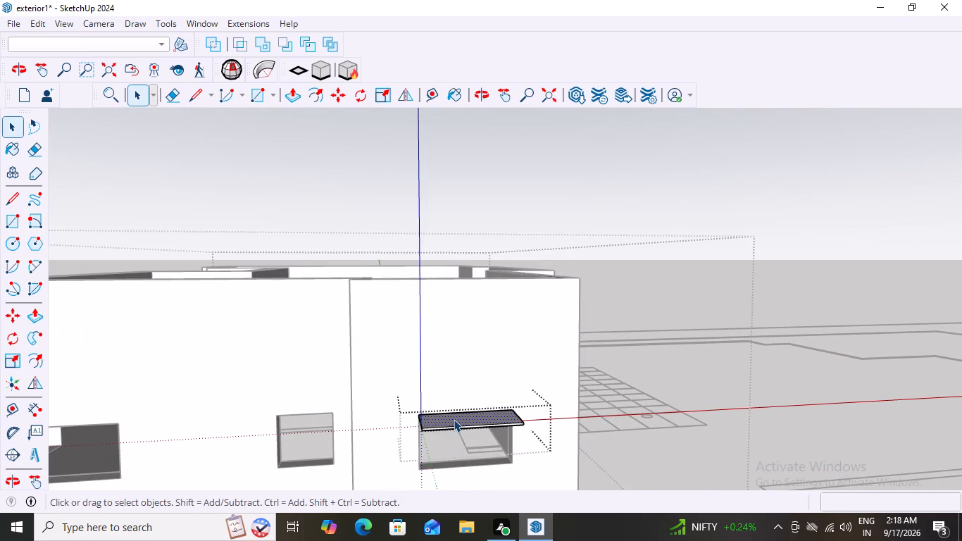
key(p)
click(461, 411)
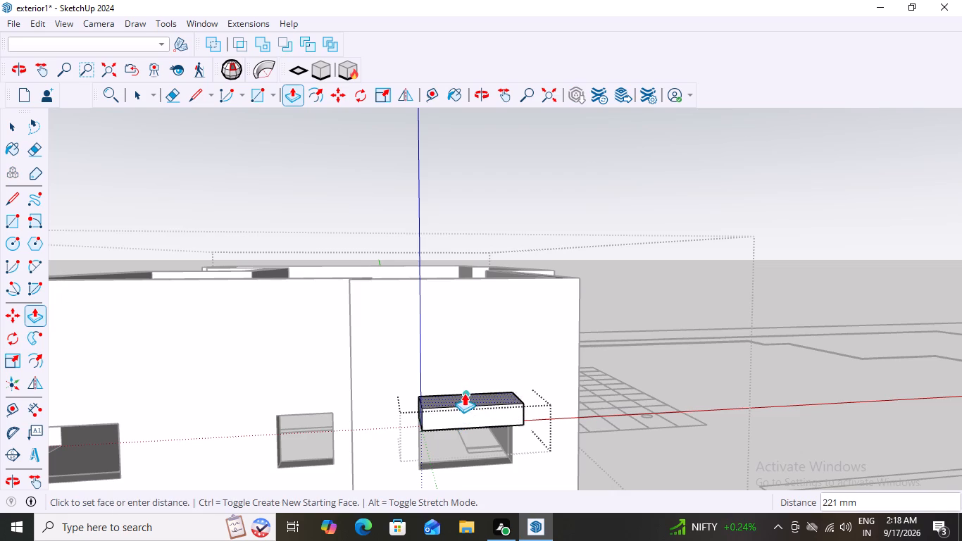
scroll(459, 411, up, 3)
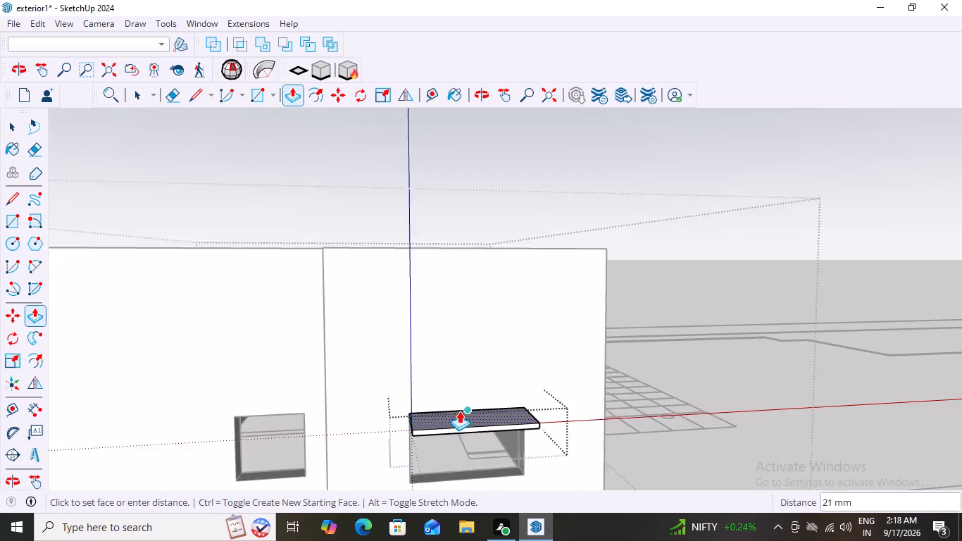
scroll(459, 411, up, 3)
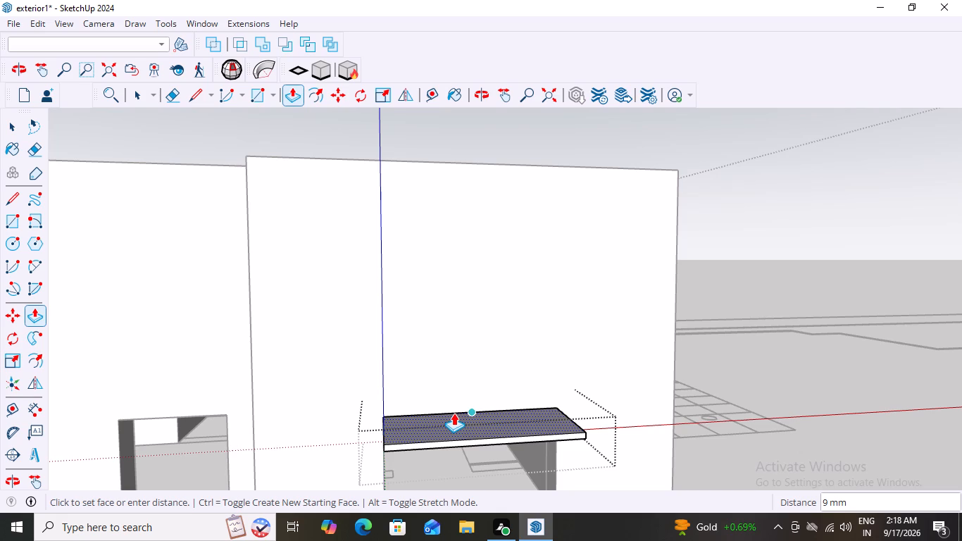
text(25)
key(Return)
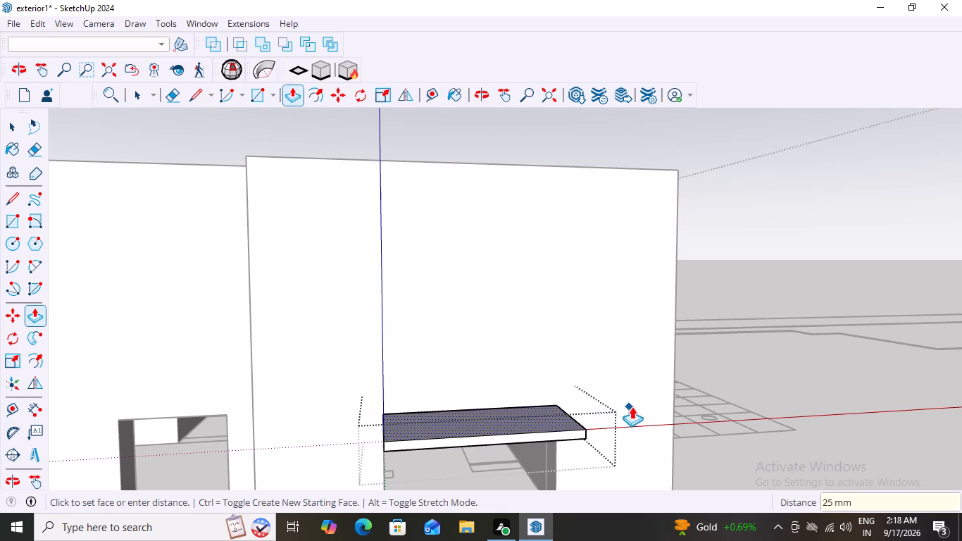
key(space)
scroll(705, 389, down, 8)
click(782, 179)
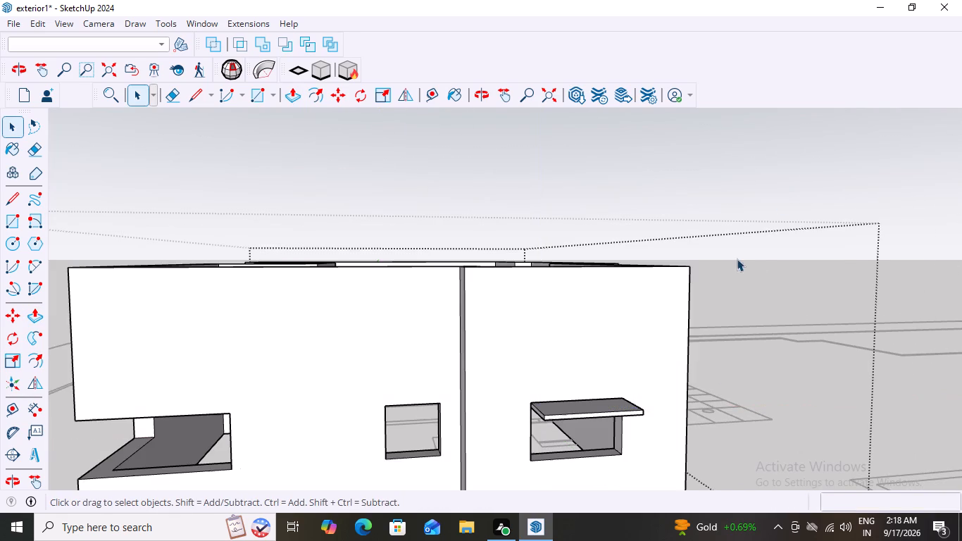
Examine the ledge and the surrounding walls from the front and both sides, leaving the wall group's editing mode.
middle_drag(606, 416, 787, 408)
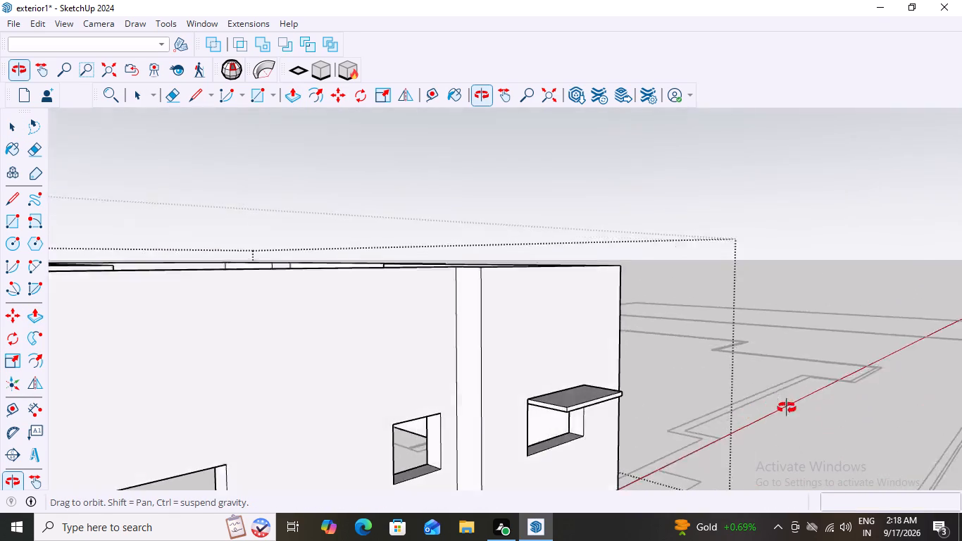
middle_drag(787, 408, 337, 386)
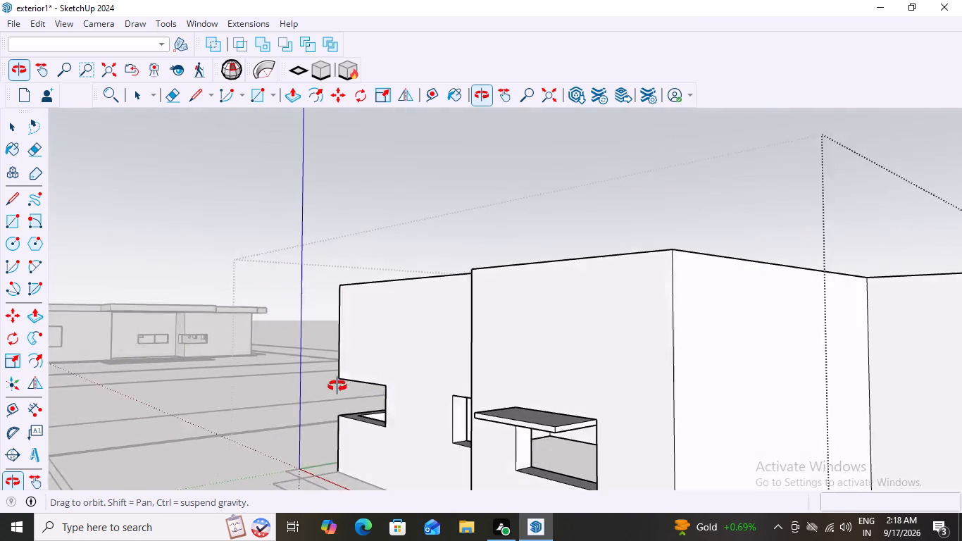
middle_drag(337, 386, 836, 385)
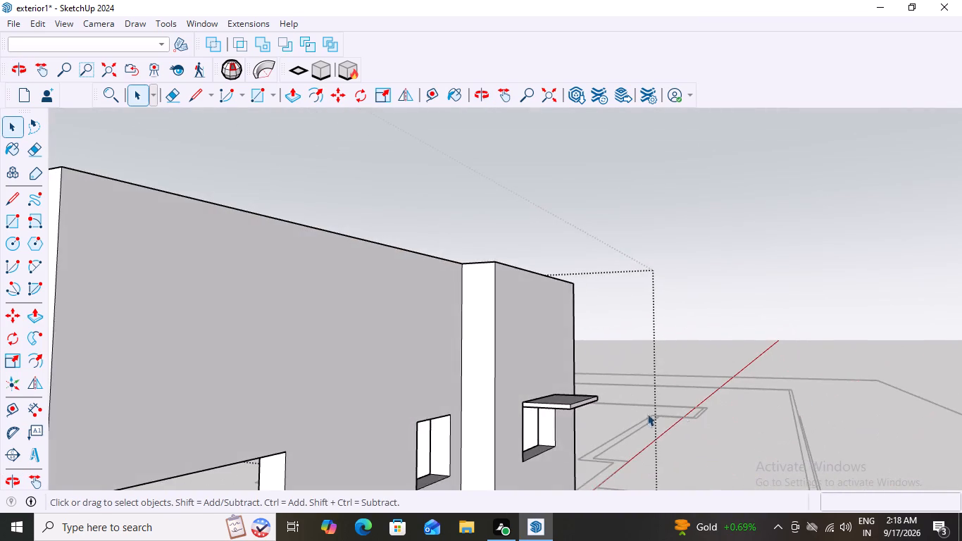
scroll(630, 416, down, 4)
middle_drag(670, 413, 545, 419)
scroll(546, 418, down, 9)
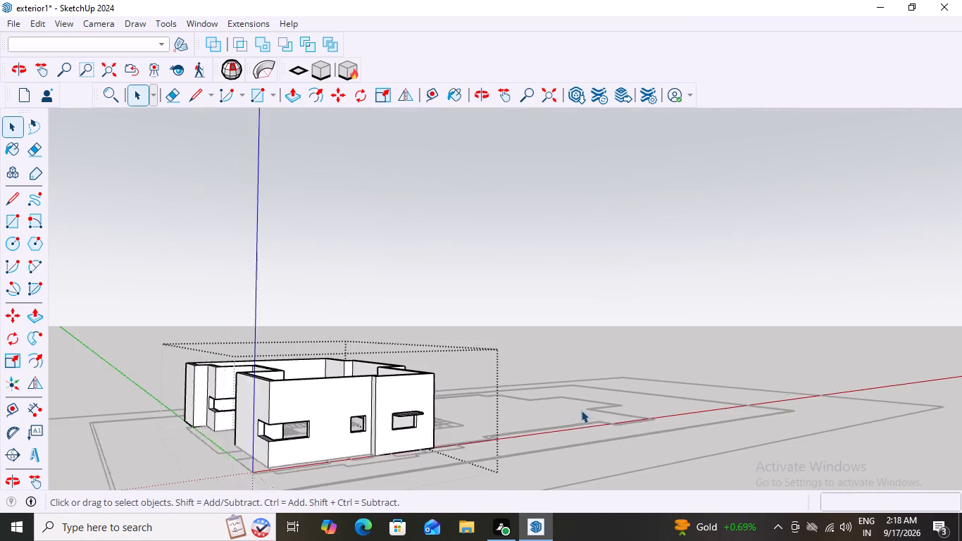
scroll(581, 410, down, 2)
click(599, 249)
middle_drag(481, 401, 404, 416)
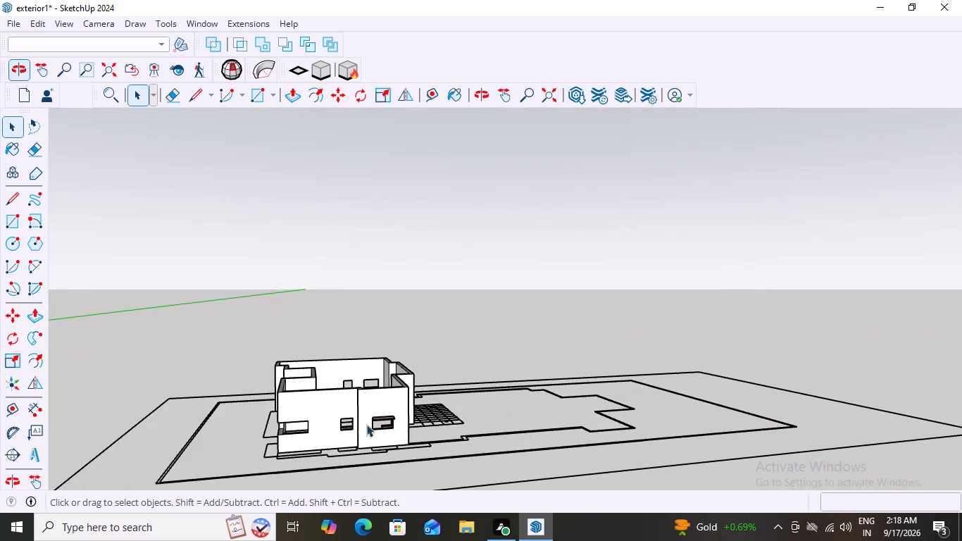
scroll(322, 415, up, 6)
scroll(301, 419, down, 4)
scroll(206, 449, up, 12)
middle_drag(377, 435, 426, 442)
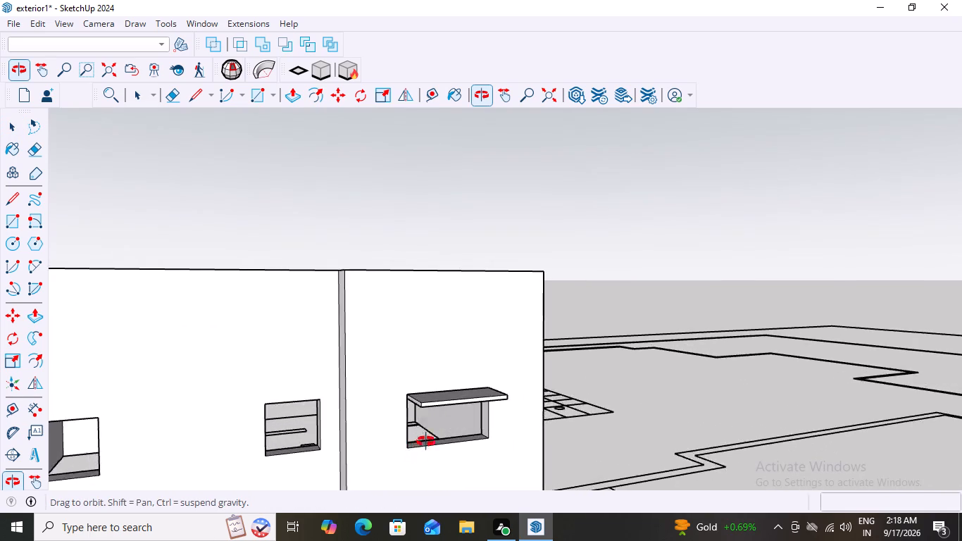
middle_drag(426, 442, 164, 385)
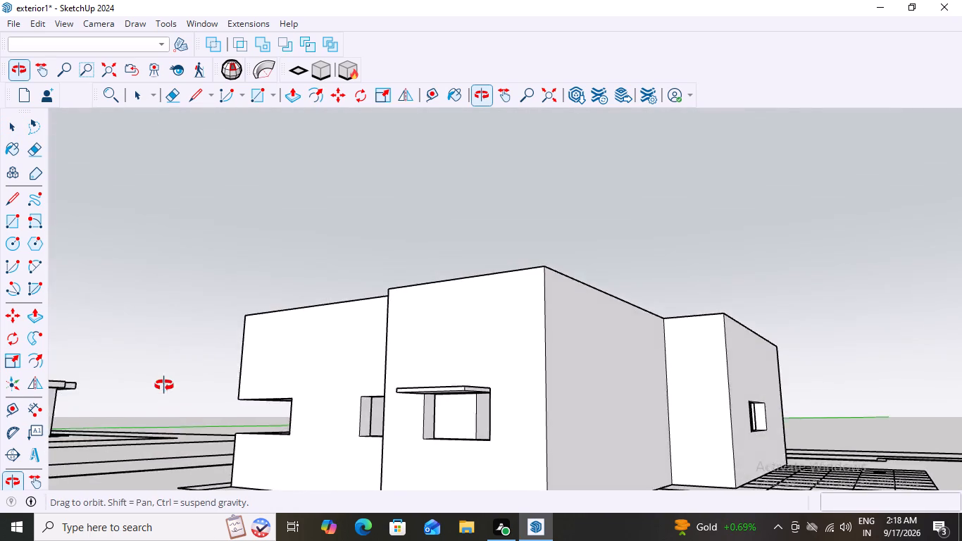
middle_drag(164, 385, 401, 428)
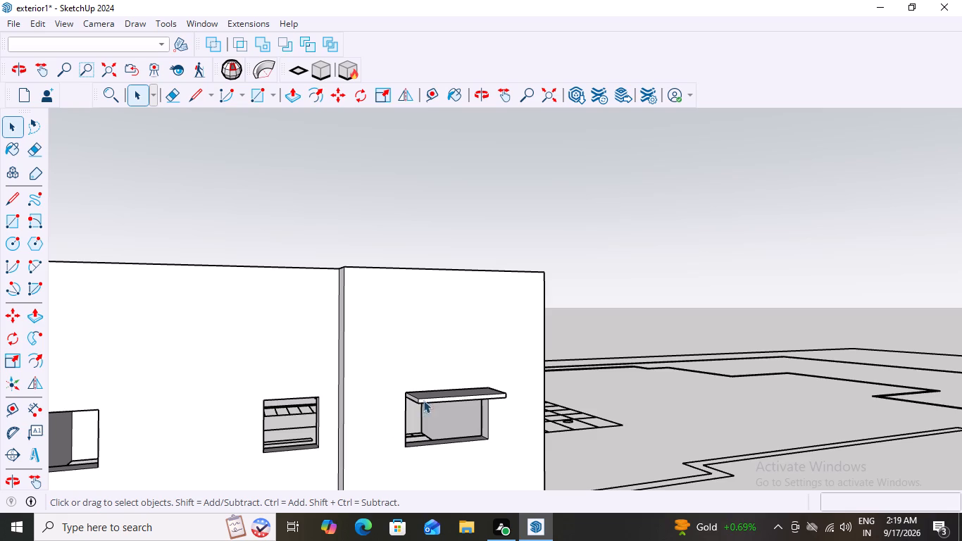
Open the wall group and the ledge group inside it, selecting the ledge's end face on the side toward the neighbouring windows.
middle_drag(391, 425, 464, 441)
middle_drag(424, 431, 489, 452)
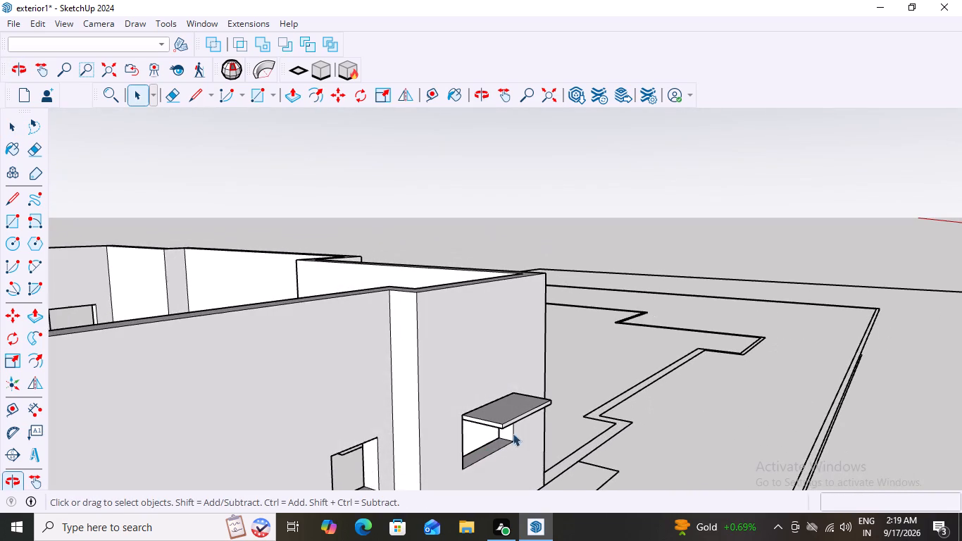
scroll(464, 420, up, 3)
middle_drag(468, 443, 520, 464)
scroll(528, 466, up, 2)
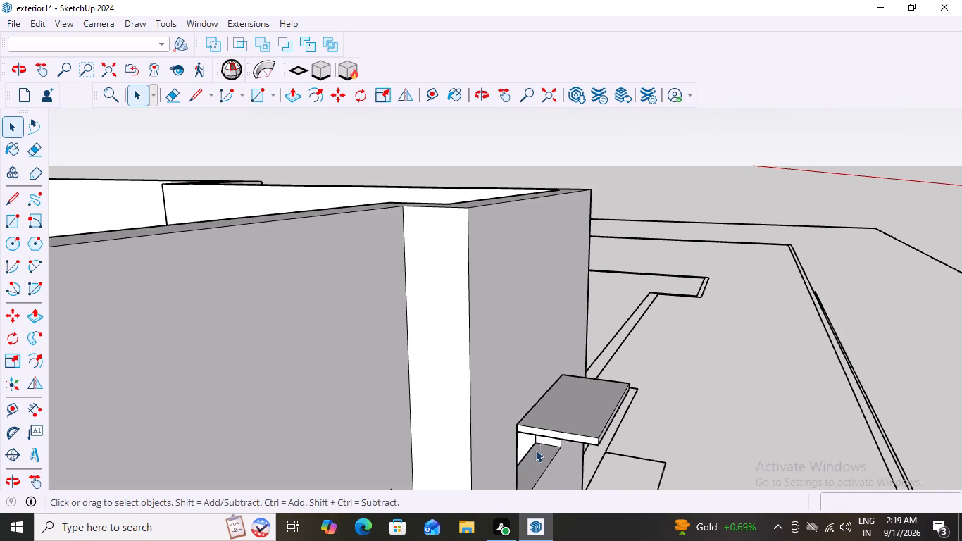
click(543, 432)
click(543, 432)
click(543, 432)
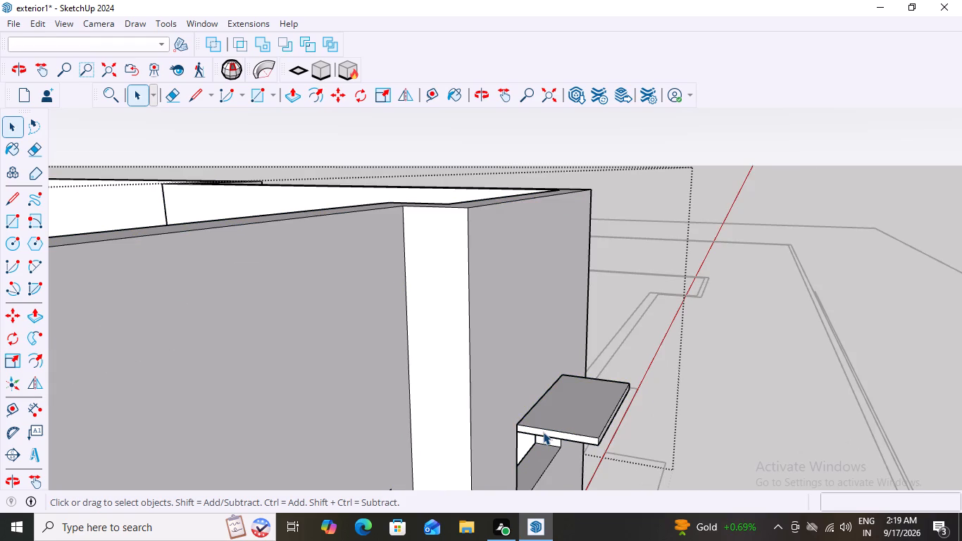
click(543, 432)
click(543, 432)
click(543, 432)
click(543, 432)
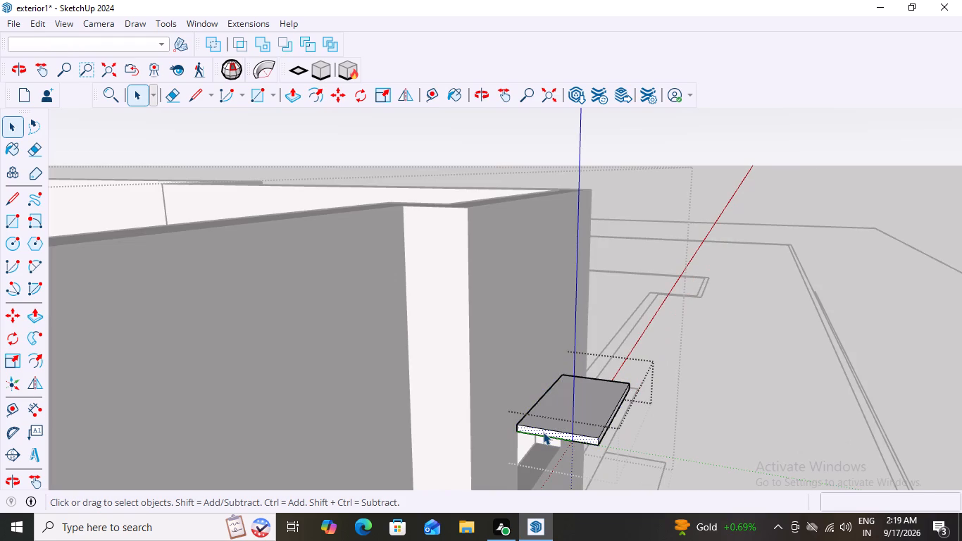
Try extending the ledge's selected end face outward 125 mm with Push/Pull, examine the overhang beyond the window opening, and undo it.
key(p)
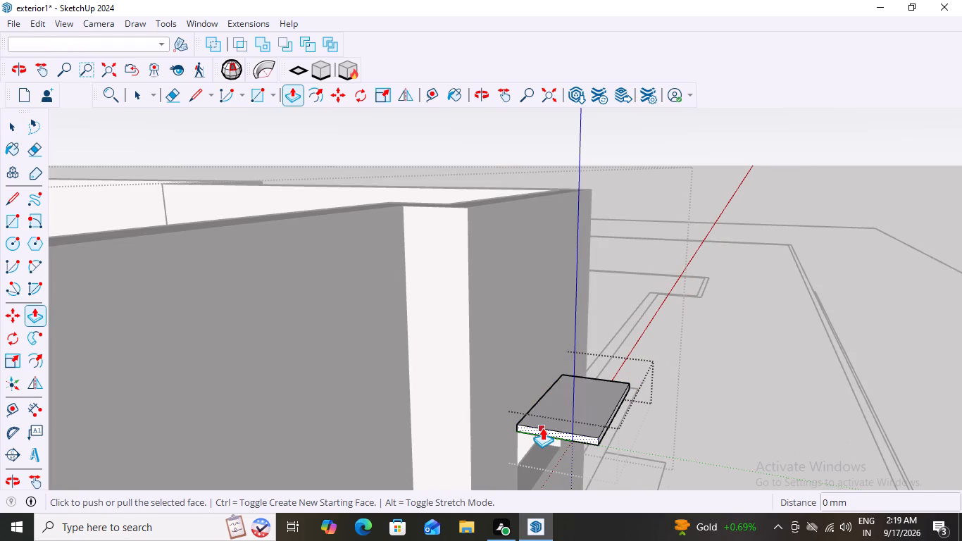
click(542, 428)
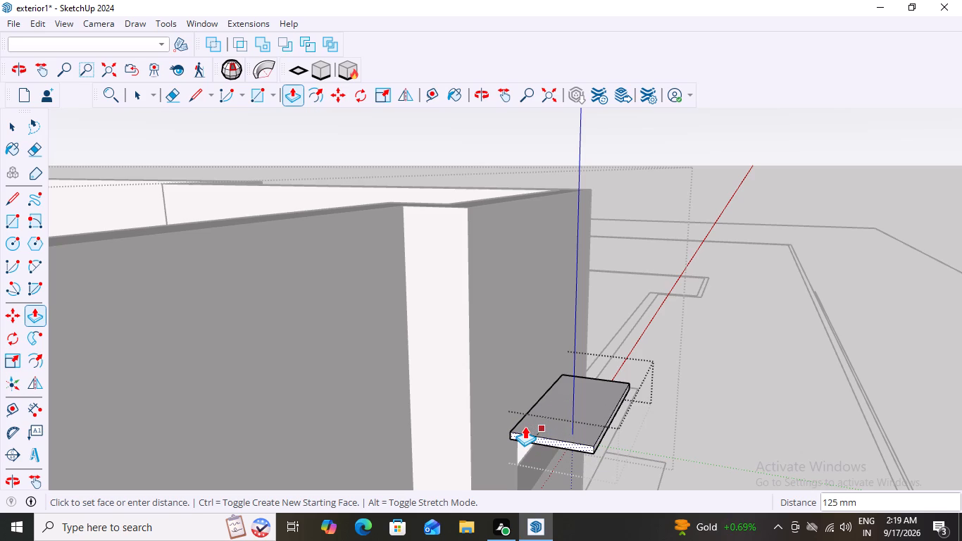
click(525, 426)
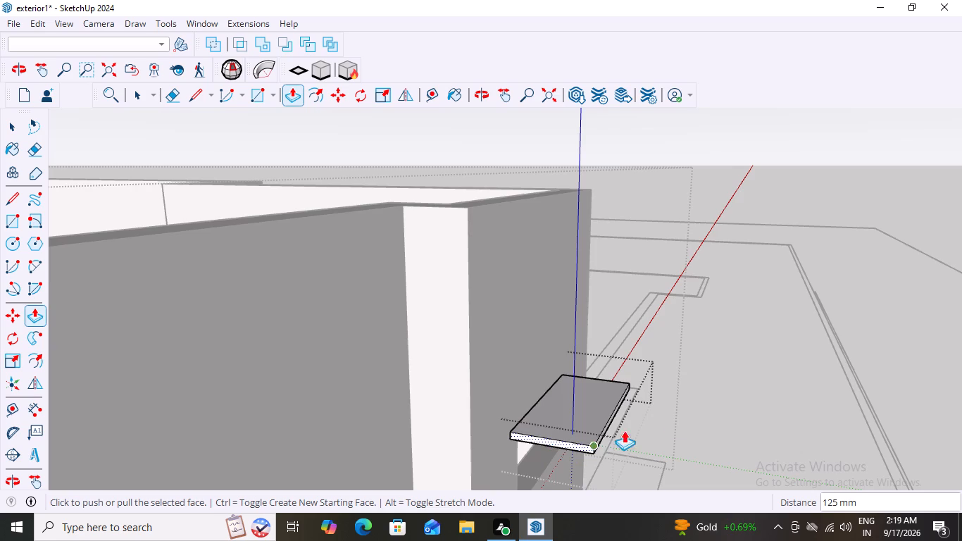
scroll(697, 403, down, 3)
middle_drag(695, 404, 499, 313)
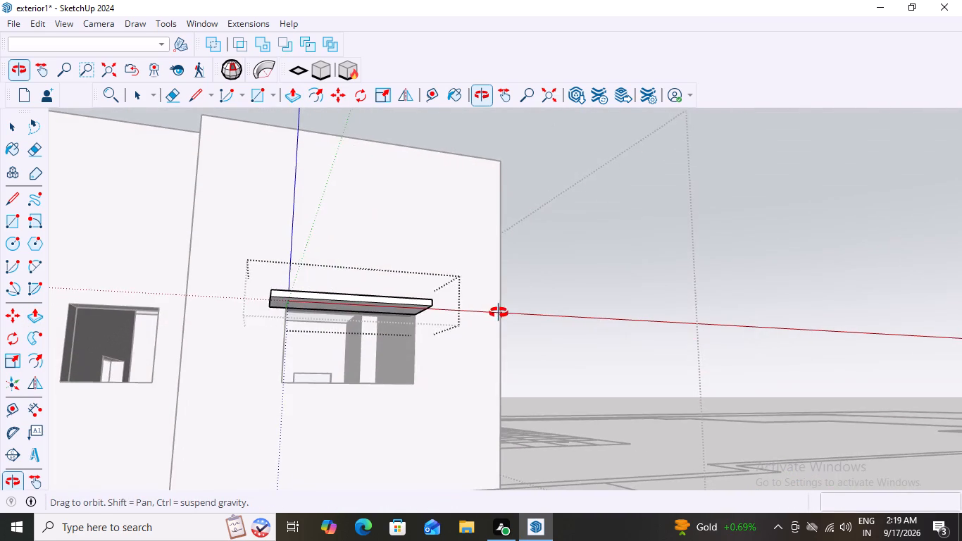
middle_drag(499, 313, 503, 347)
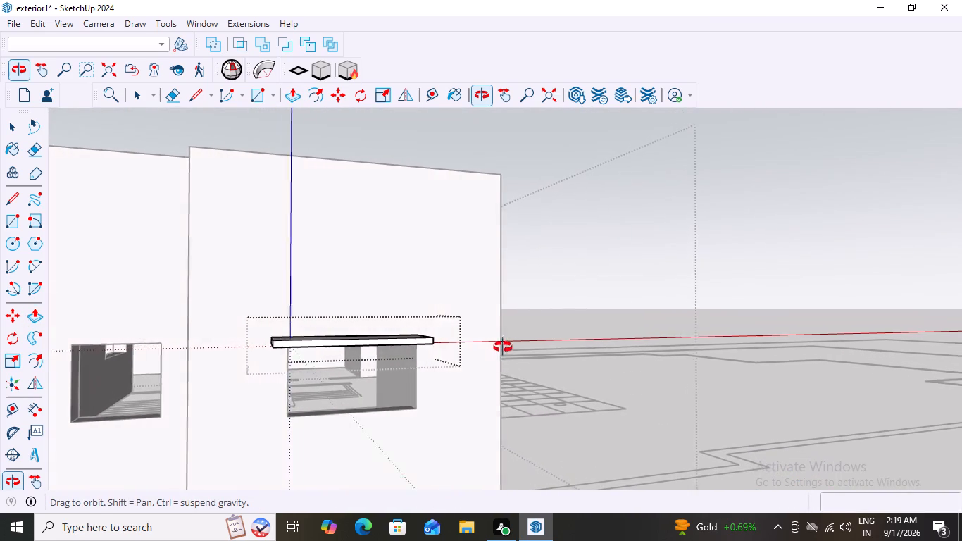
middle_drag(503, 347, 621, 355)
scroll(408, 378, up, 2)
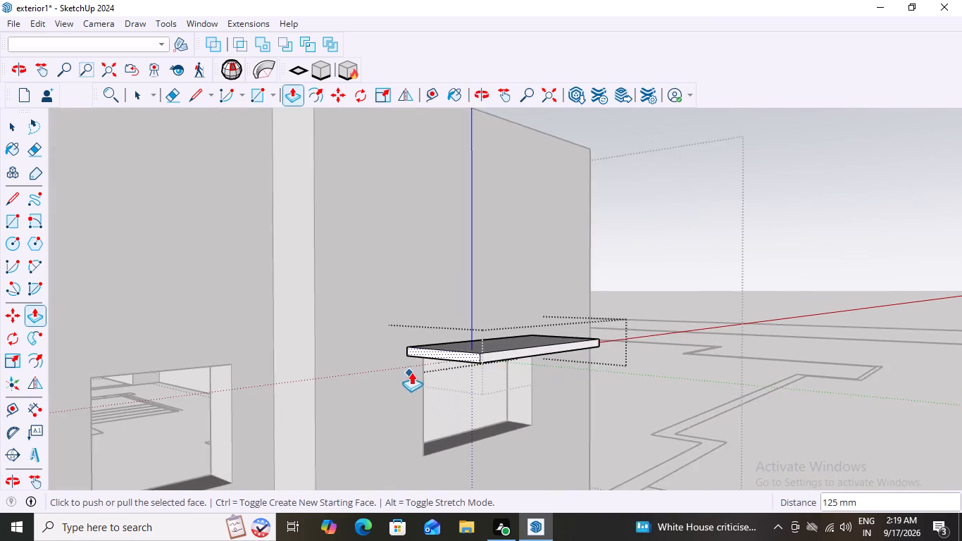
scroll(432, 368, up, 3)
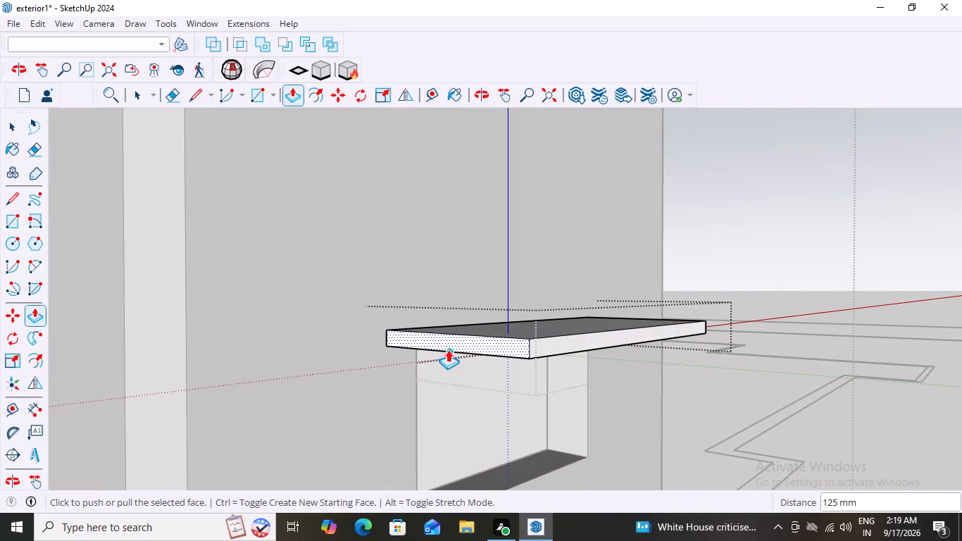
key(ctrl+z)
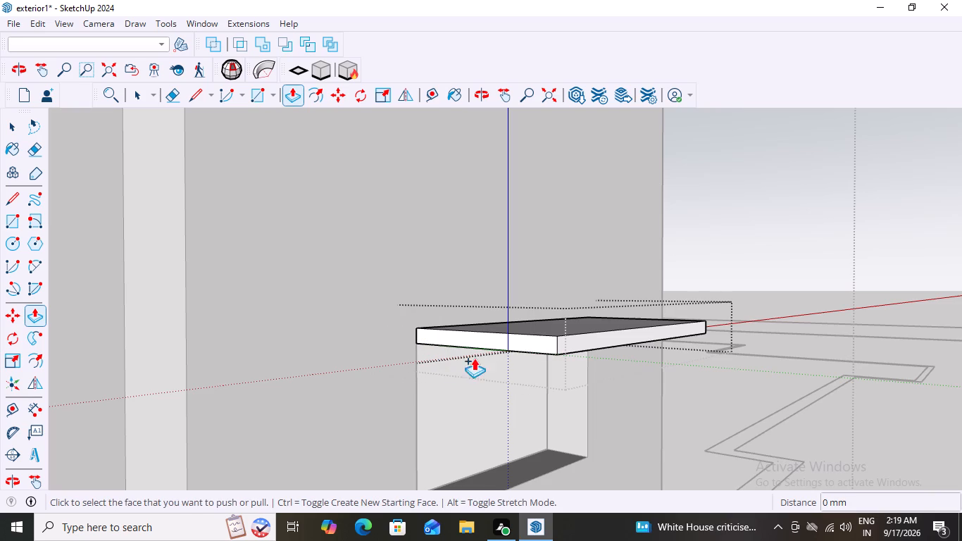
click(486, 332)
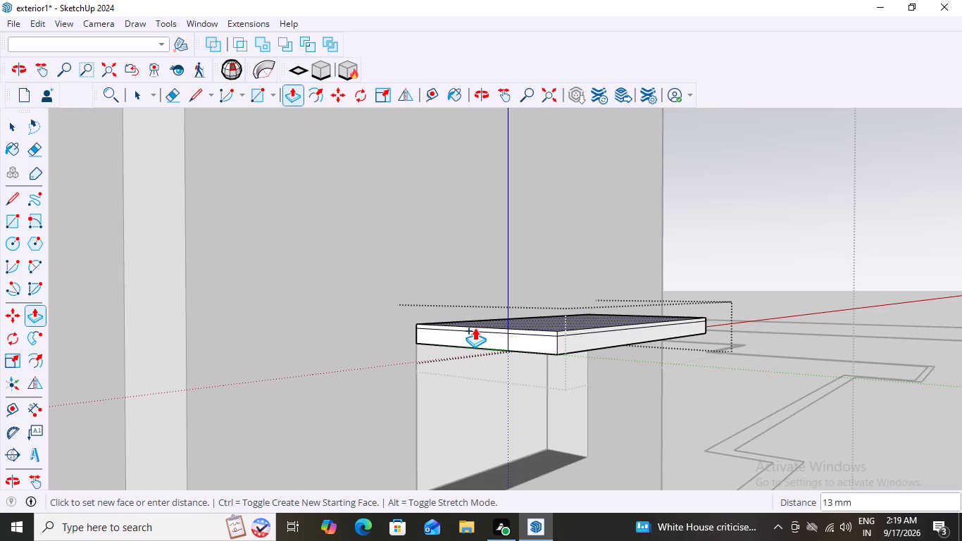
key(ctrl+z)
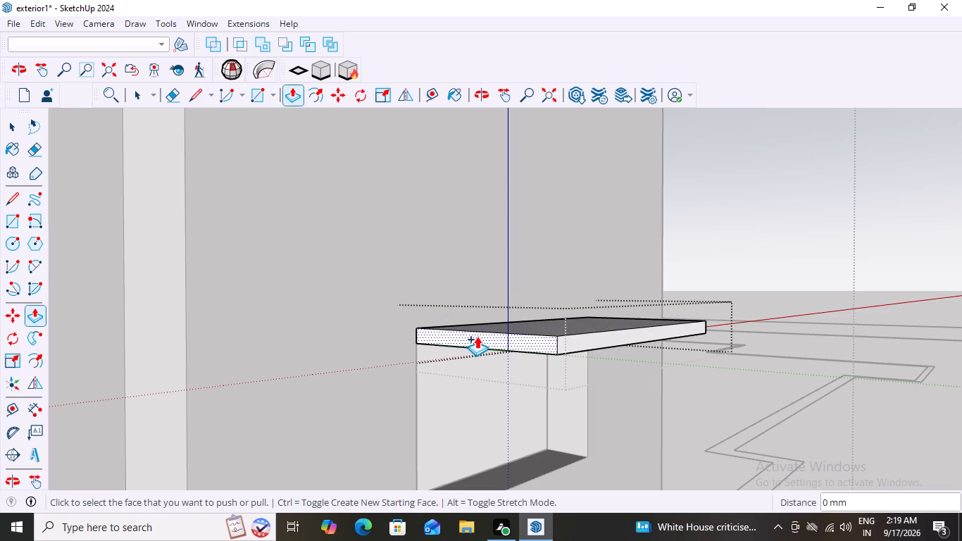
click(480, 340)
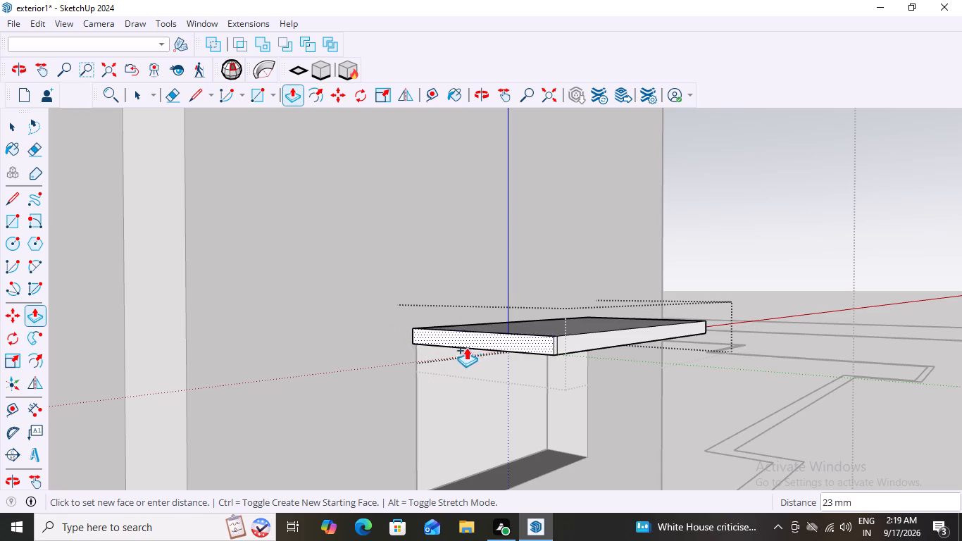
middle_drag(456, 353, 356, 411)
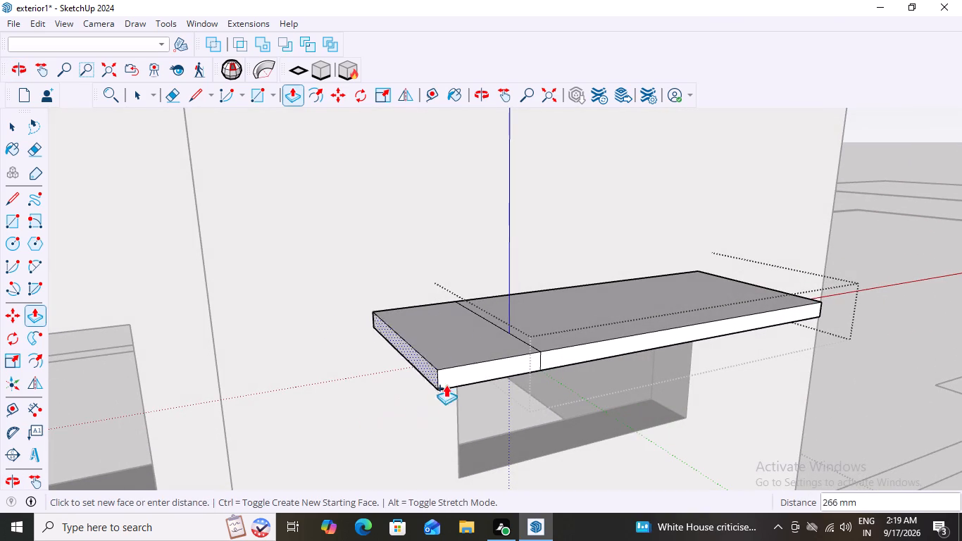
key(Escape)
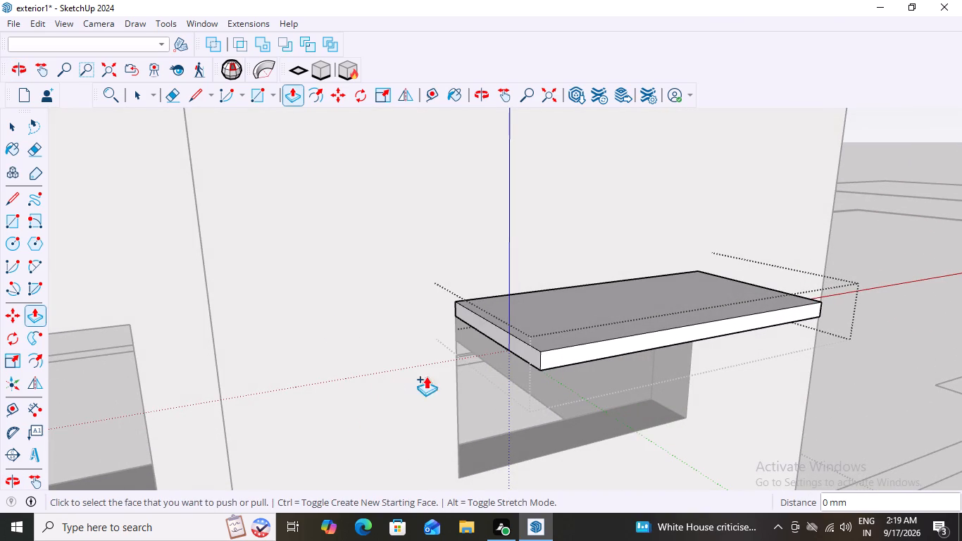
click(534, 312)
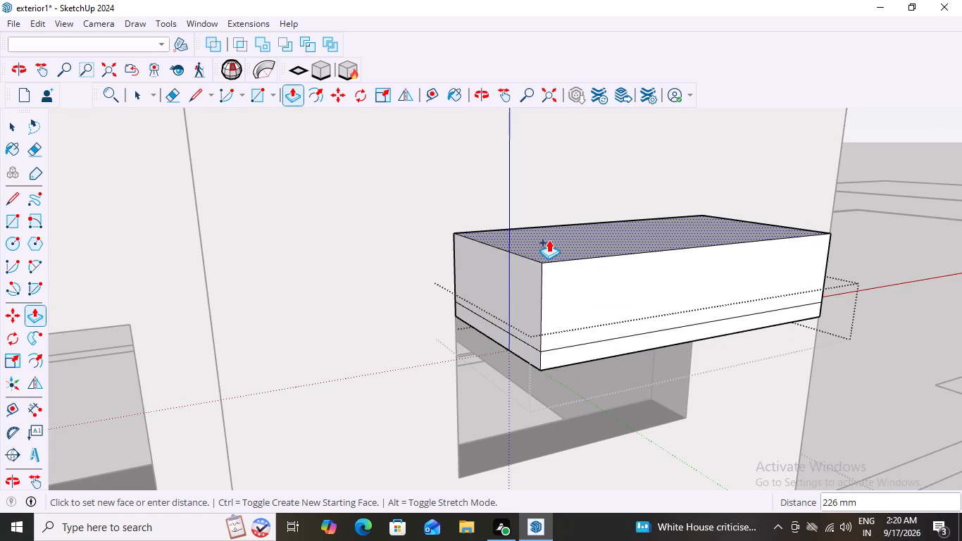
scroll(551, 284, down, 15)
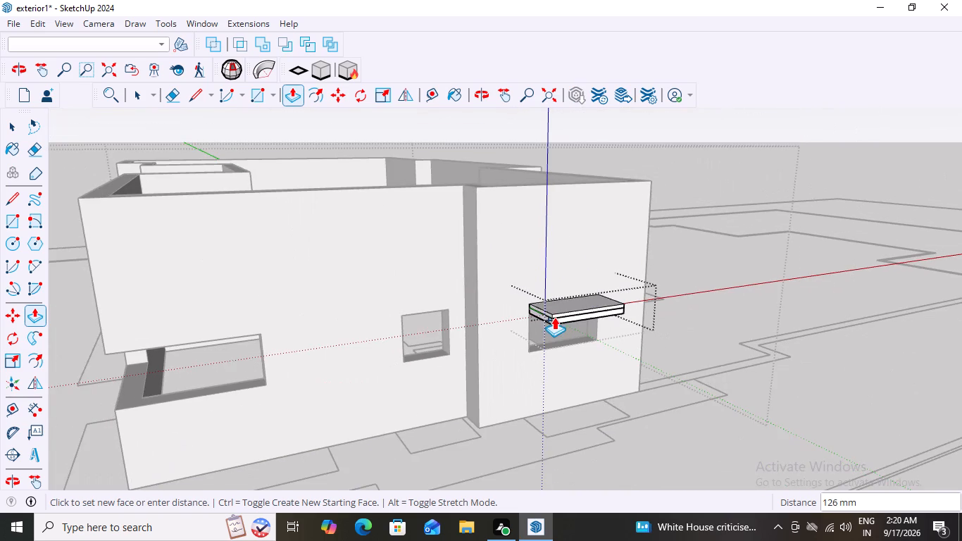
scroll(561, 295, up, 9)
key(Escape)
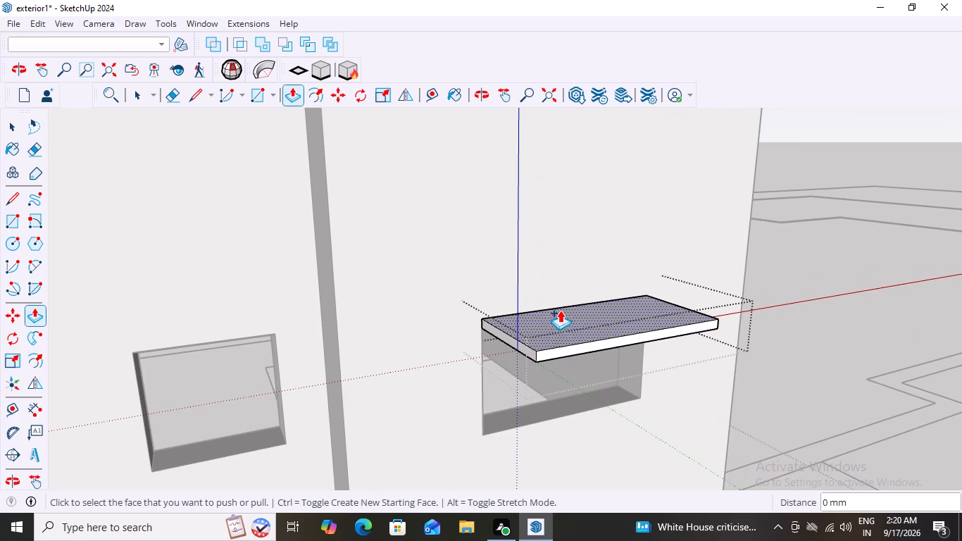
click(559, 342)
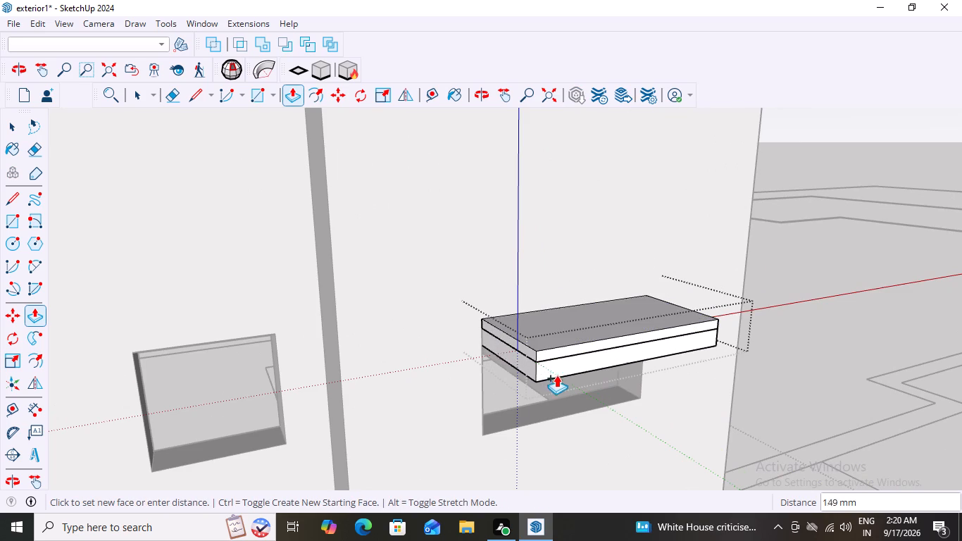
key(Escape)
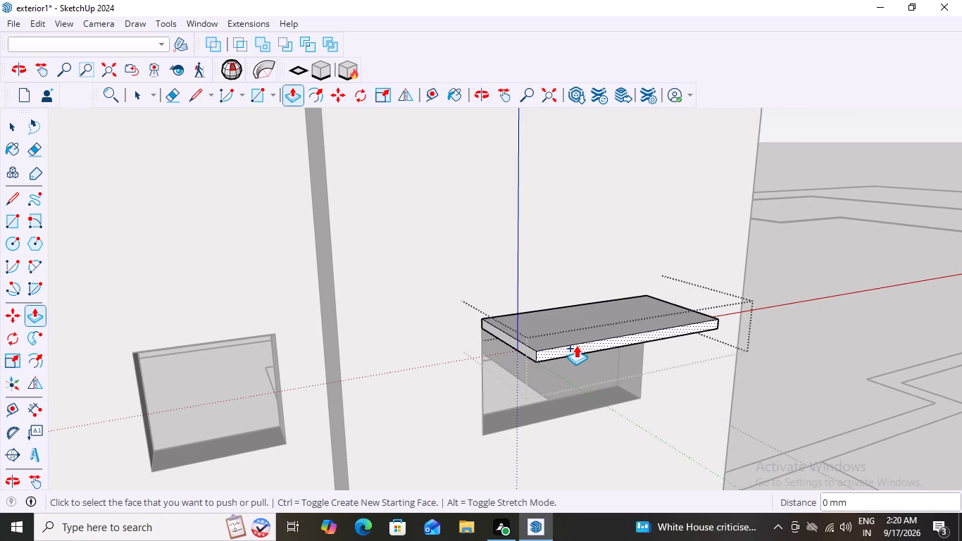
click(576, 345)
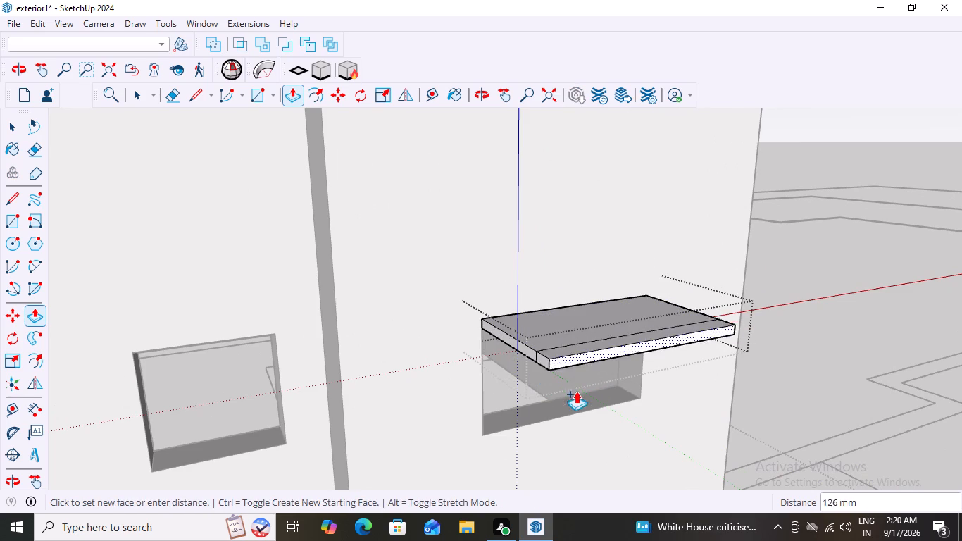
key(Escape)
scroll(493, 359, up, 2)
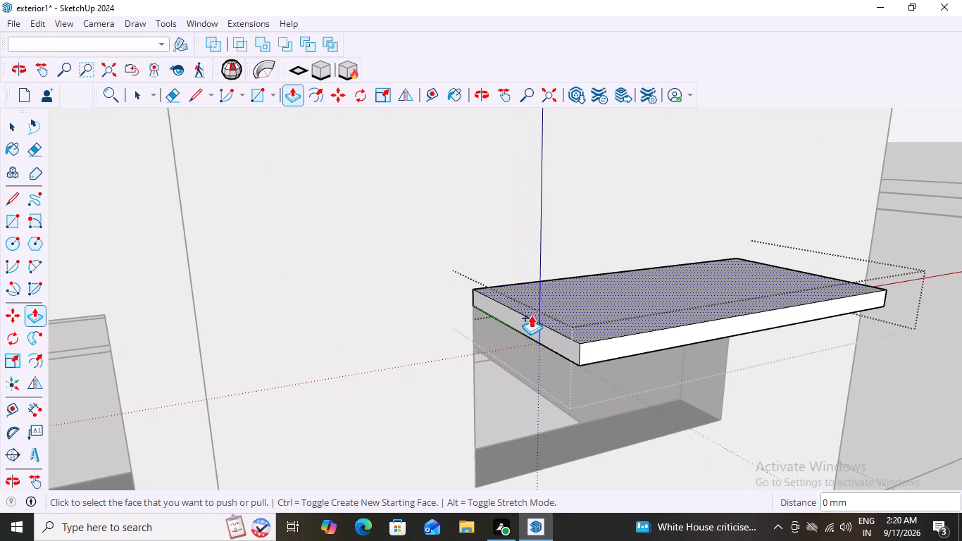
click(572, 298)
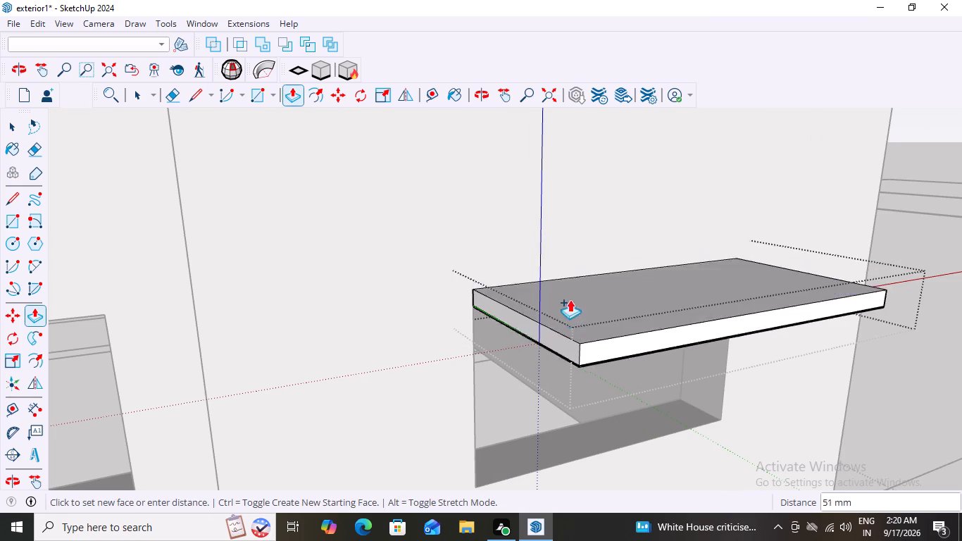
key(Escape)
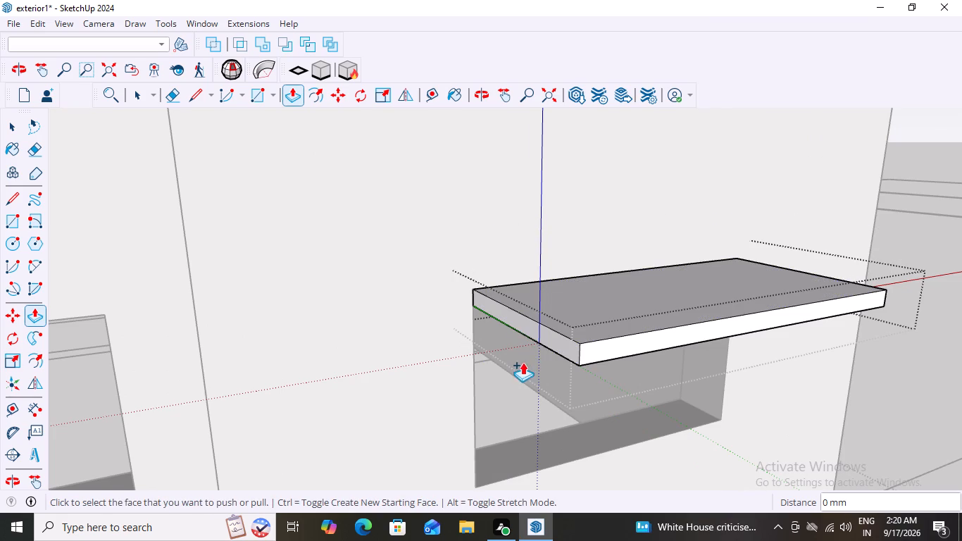
Push/Pull the ledge's end face nearest the neighbouring windows outward 80 mm past the edge of the window opening.
key(space)
click(533, 328)
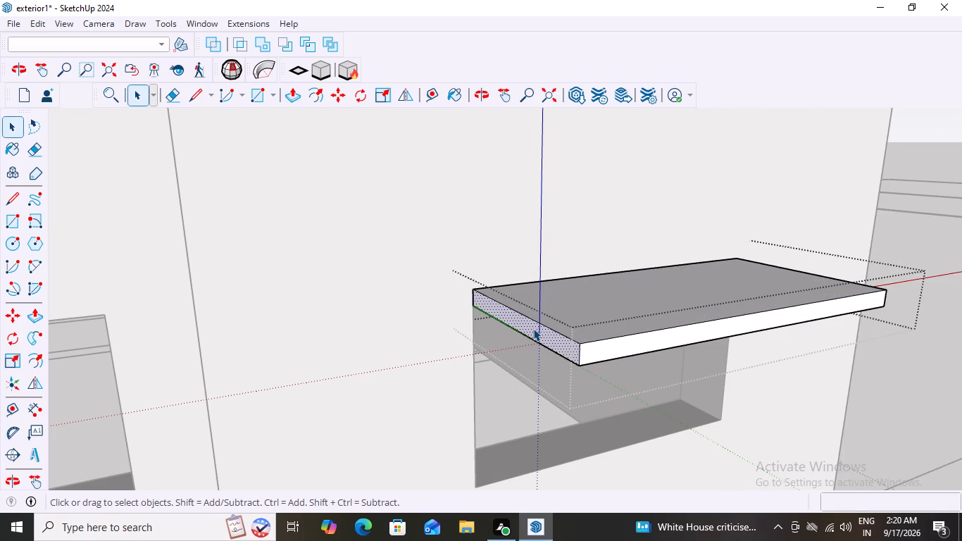
click(533, 328)
click(533, 328)
double_click(533, 328)
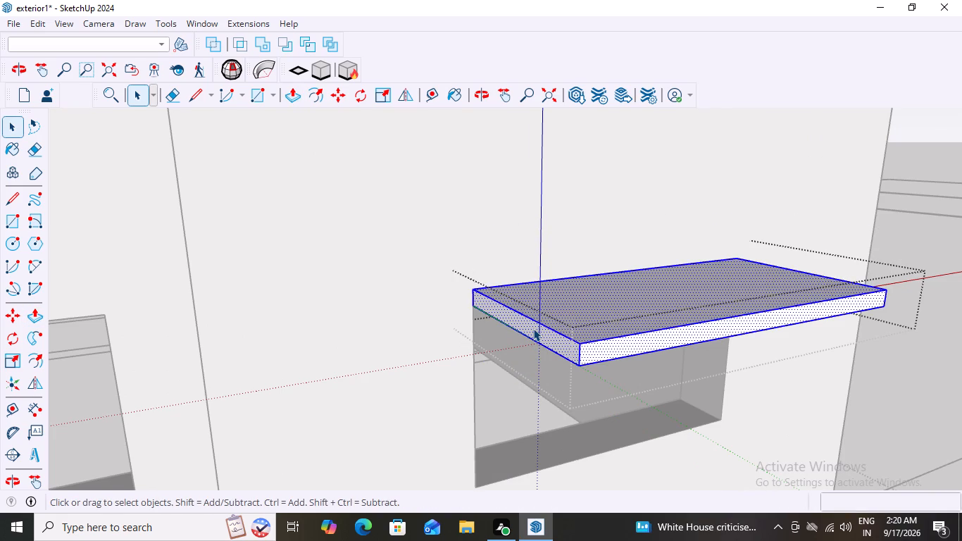
click(533, 328)
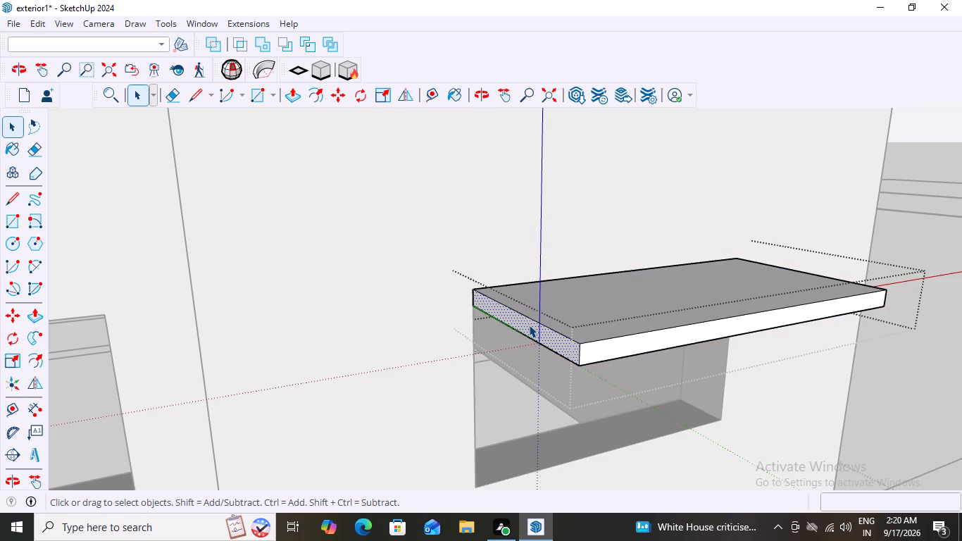
key(p)
click(533, 318)
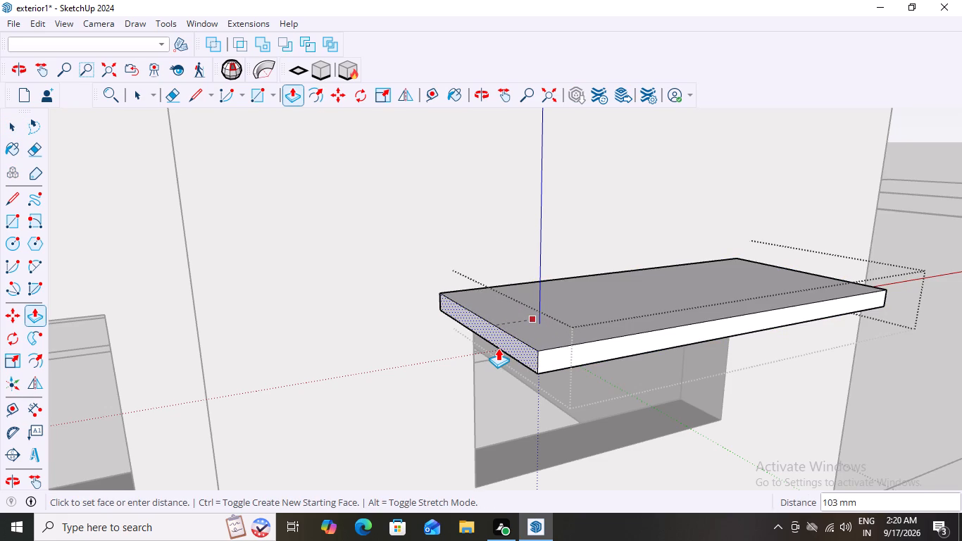
scroll(498, 348, down, 3)
middle_drag(498, 348, 396, 284)
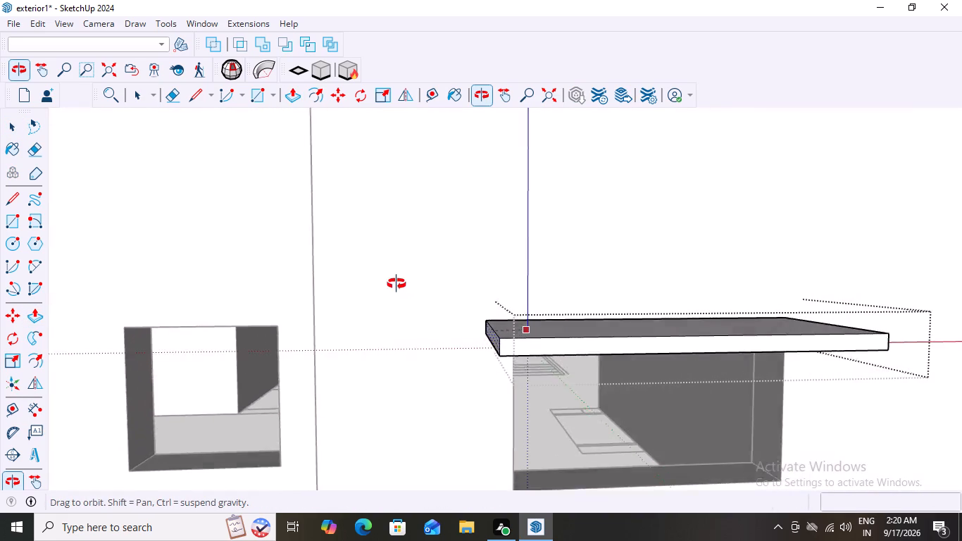
middle_drag(396, 284, 546, 392)
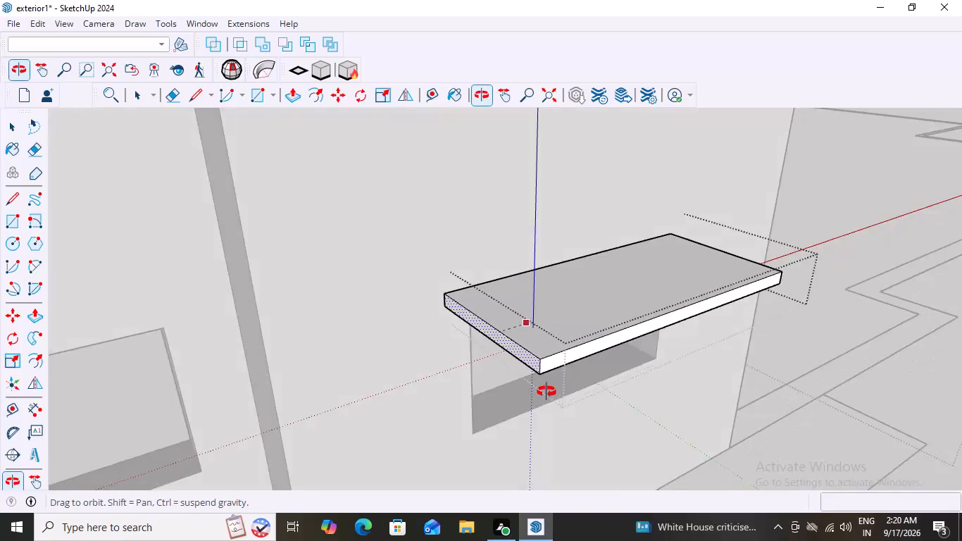
middle_drag(546, 392, 556, 392)
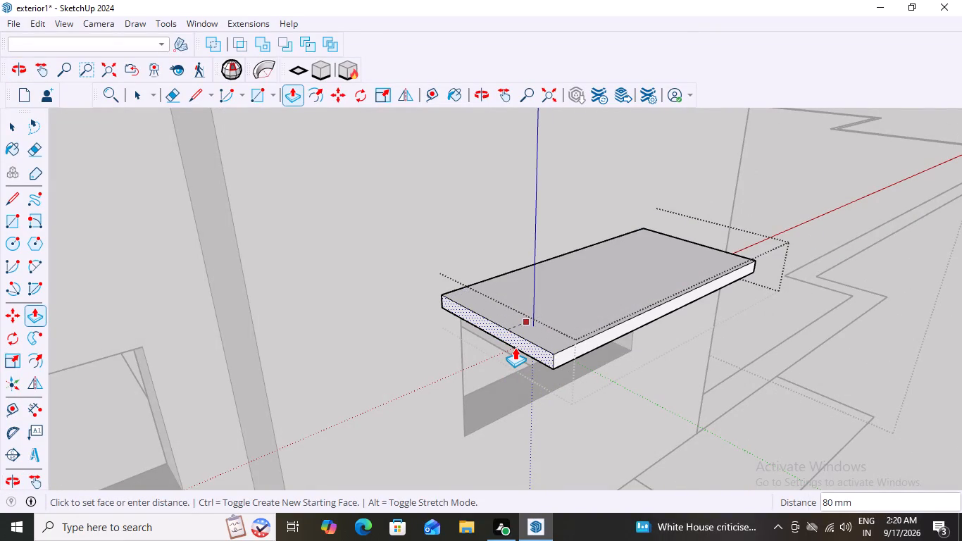
click(515, 347)
Push/Pull the ledge's other end face, on the side away from the neighbouring windows, outward 80 mm past the opening.
scroll(565, 401, down, 4)
middle_drag(717, 349, 342, 379)
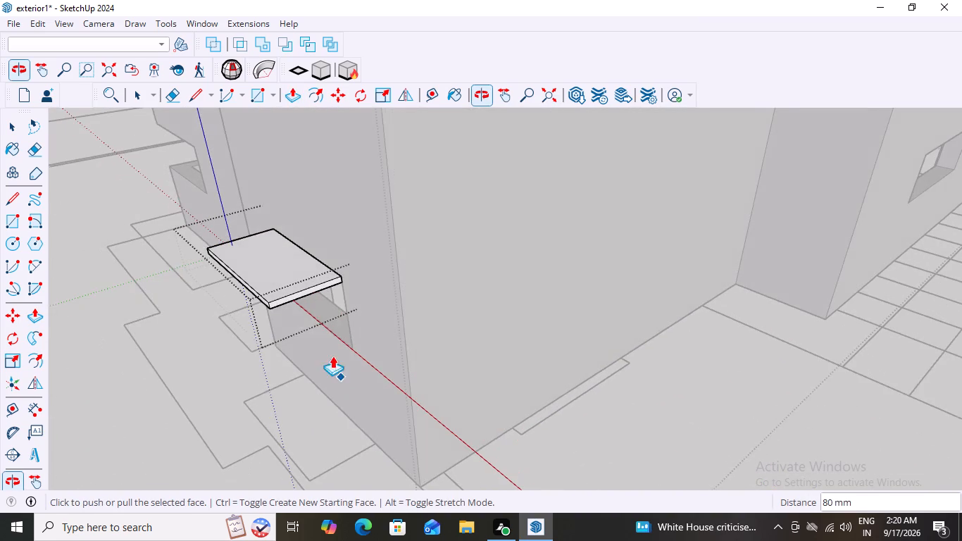
scroll(302, 318, up, 6)
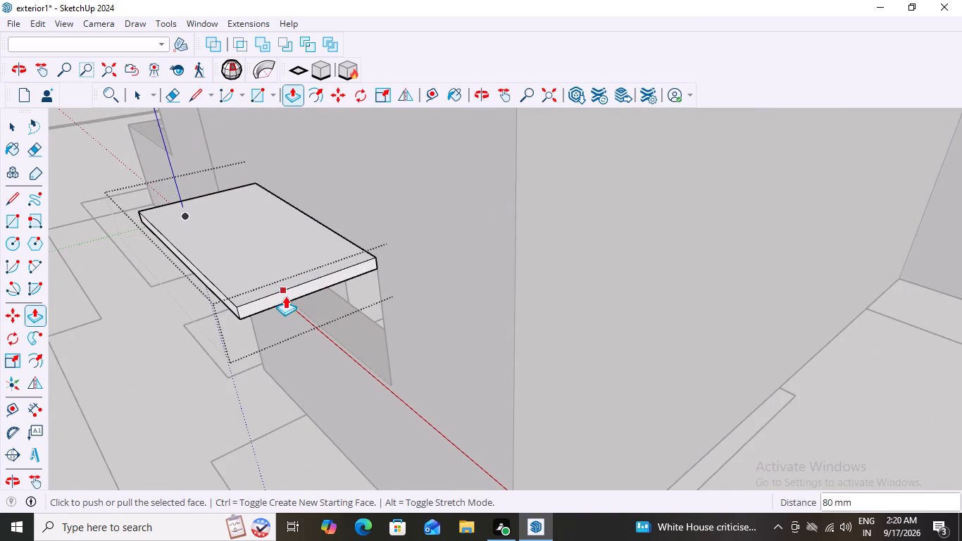
key(space)
click(276, 299)
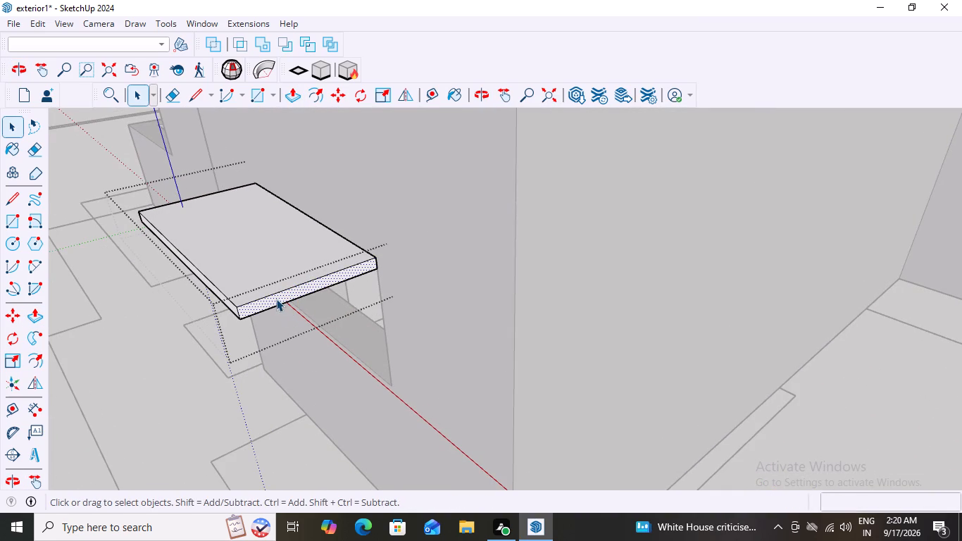
key(p)
click(275, 292)
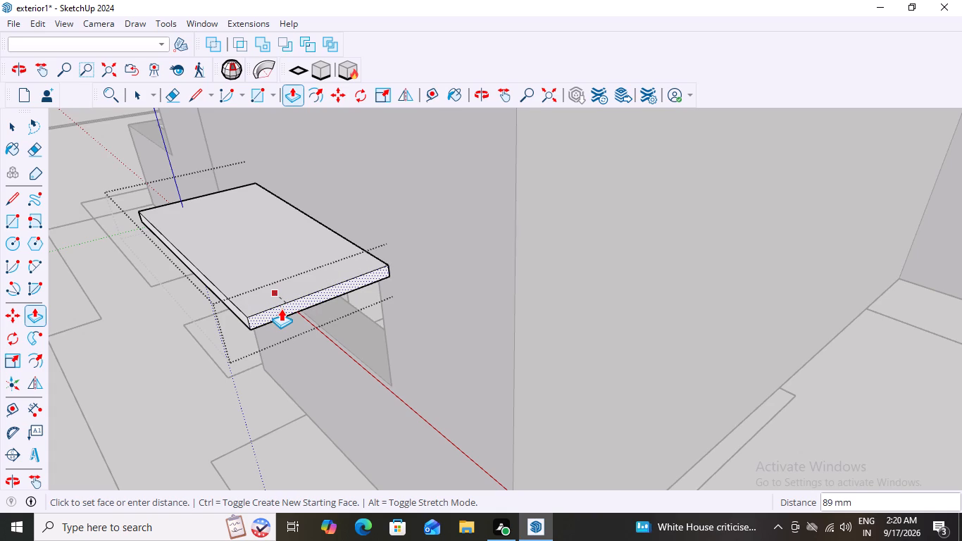
text(80)
key(Return)
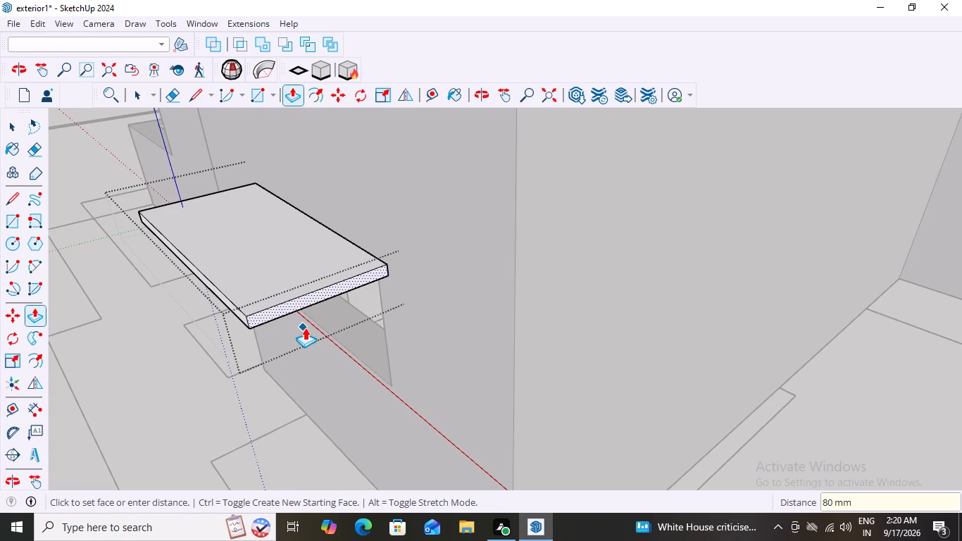
key(space)
Examine the ledge's two side overhangs from the front of the house and leave the ledge group's editing mode.
middle_drag(171, 361, 354, 266)
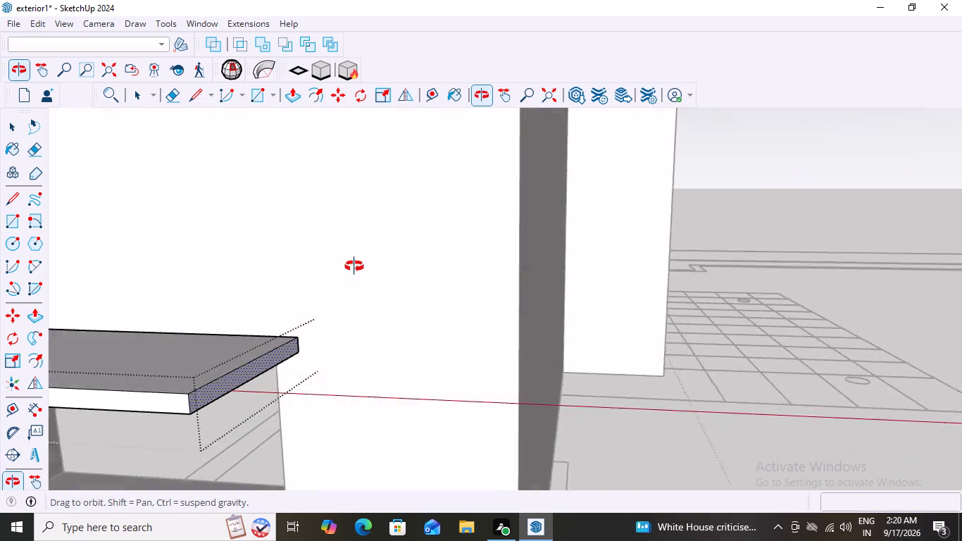
middle_drag(354, 266, 355, 268)
scroll(354, 266, down, 9)
middle_drag(233, 357, 258, 349)
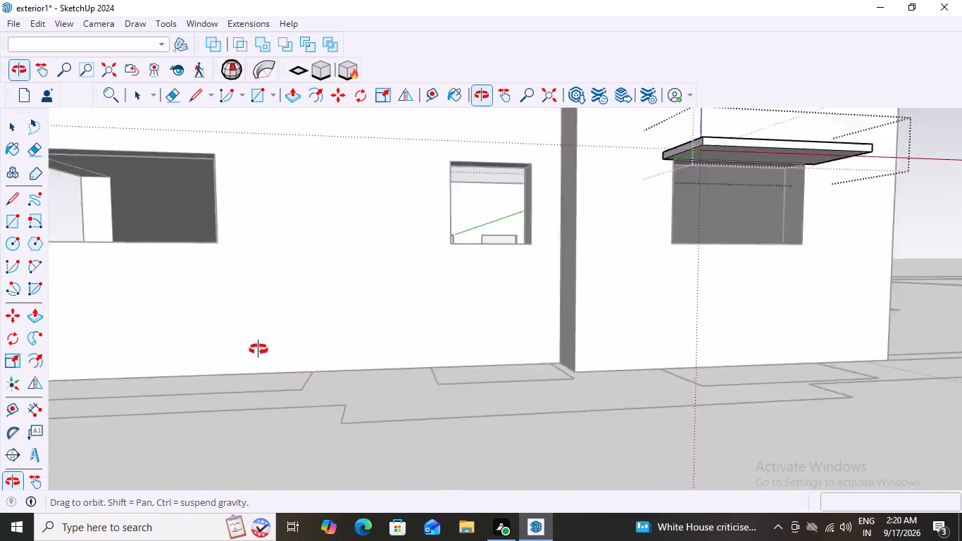
middle_drag(258, 349, 245, 353)
scroll(248, 353, down, 1)
scroll(297, 341, up, 2)
middle_drag(303, 341, 343, 349)
scroll(331, 334, down, 2)
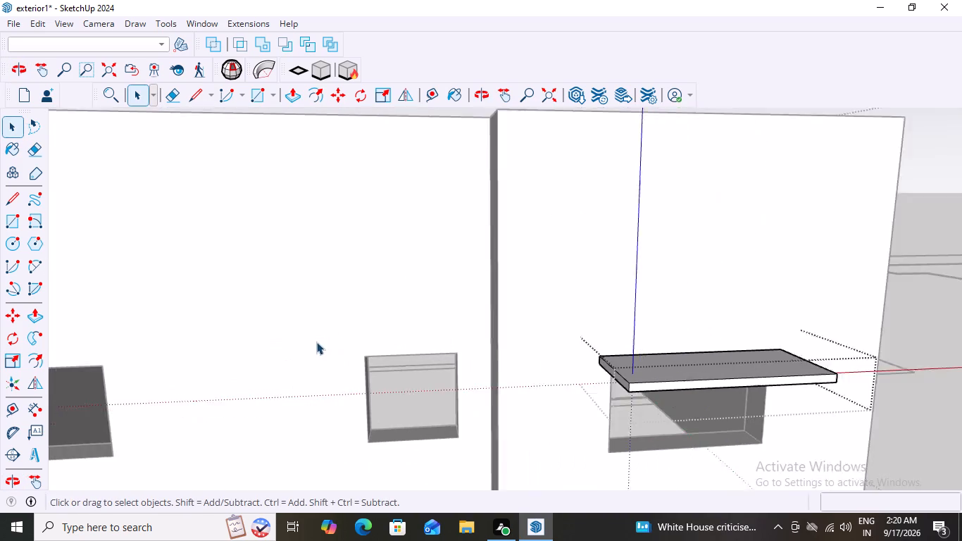
scroll(316, 342, down, 16)
click(685, 217)
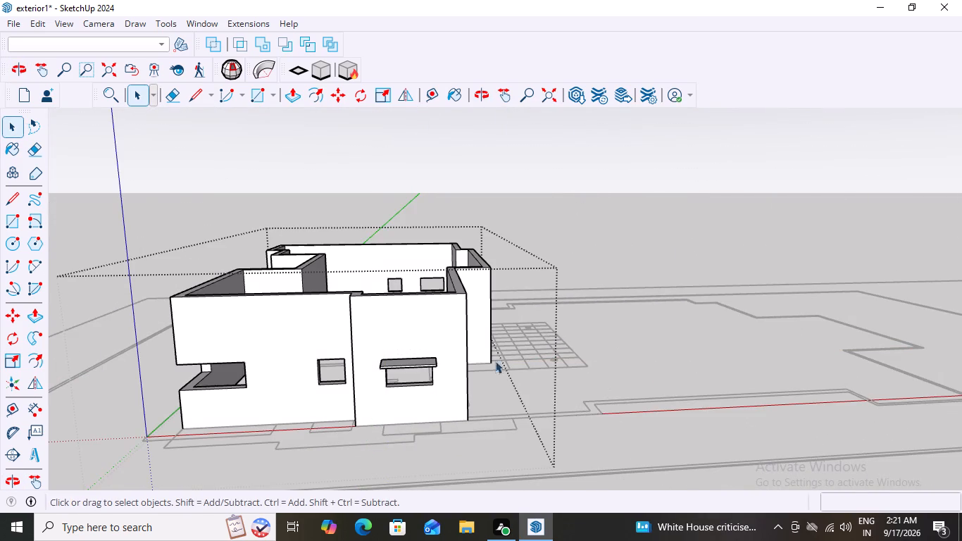
Examine the ledge and its window opening from above, below, the front and both sides, close up and against the whole facade.
middle_drag(473, 369, 540, 367)
scroll(494, 395, up, 8)
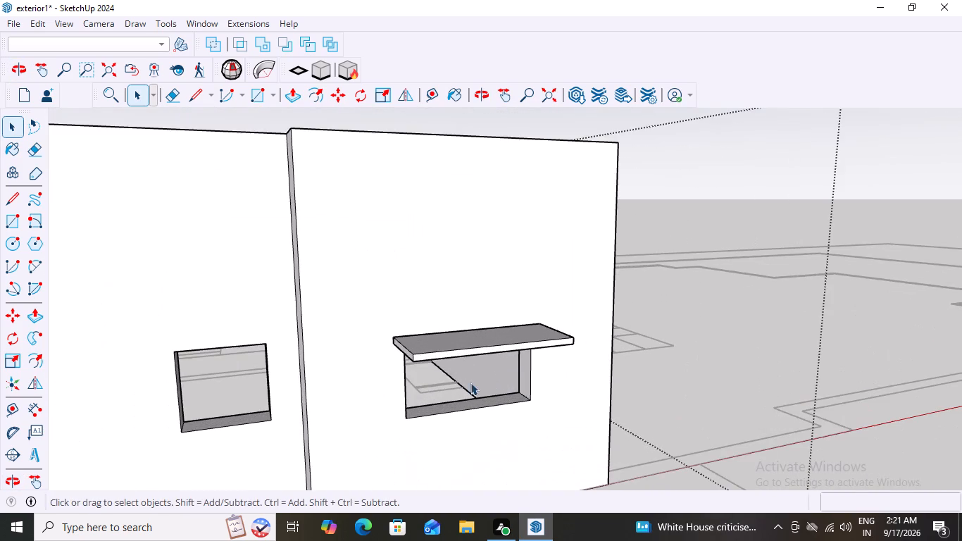
middle_drag(466, 383, 474, 344)
scroll(520, 242, up, 7)
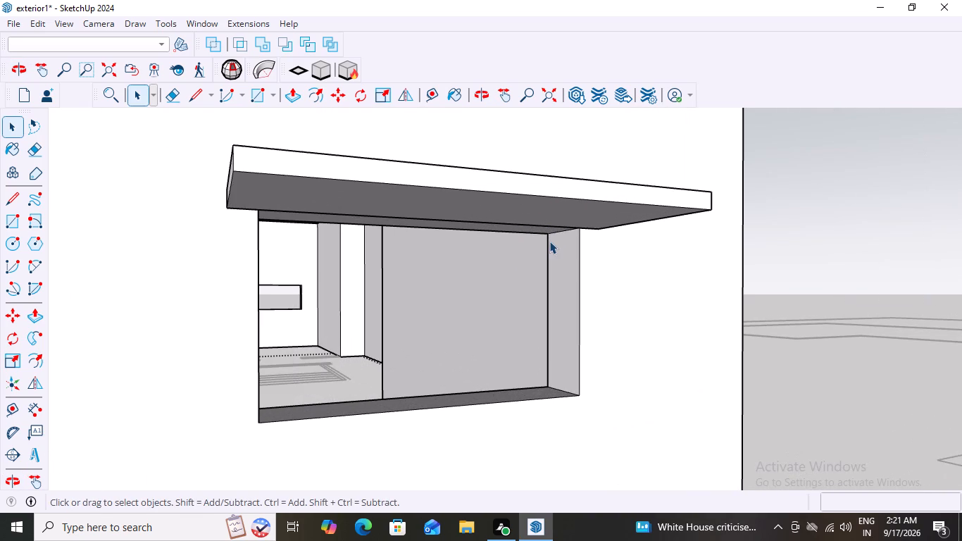
scroll(262, 231, up, 3)
scroll(262, 231, down, 11)
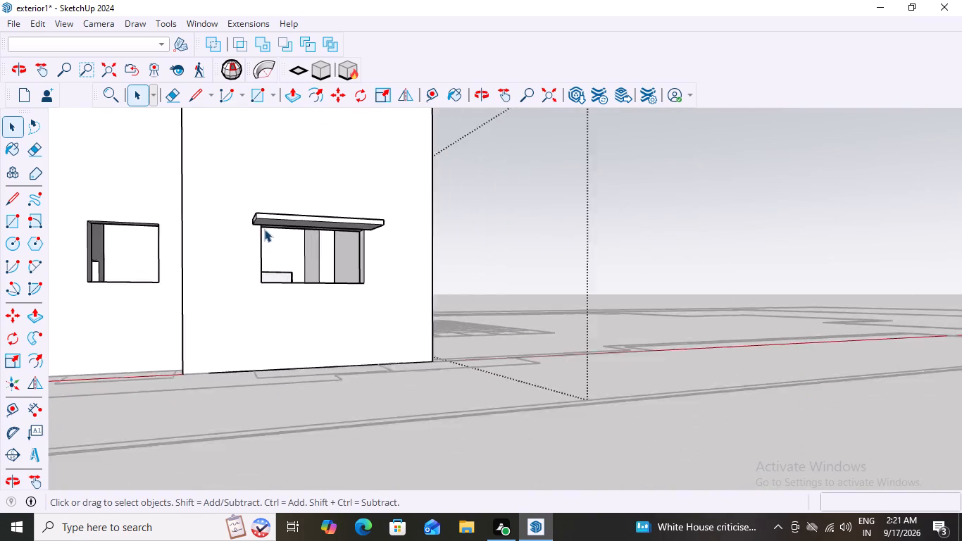
scroll(264, 229, down, 2)
middle_drag(269, 233, 304, 277)
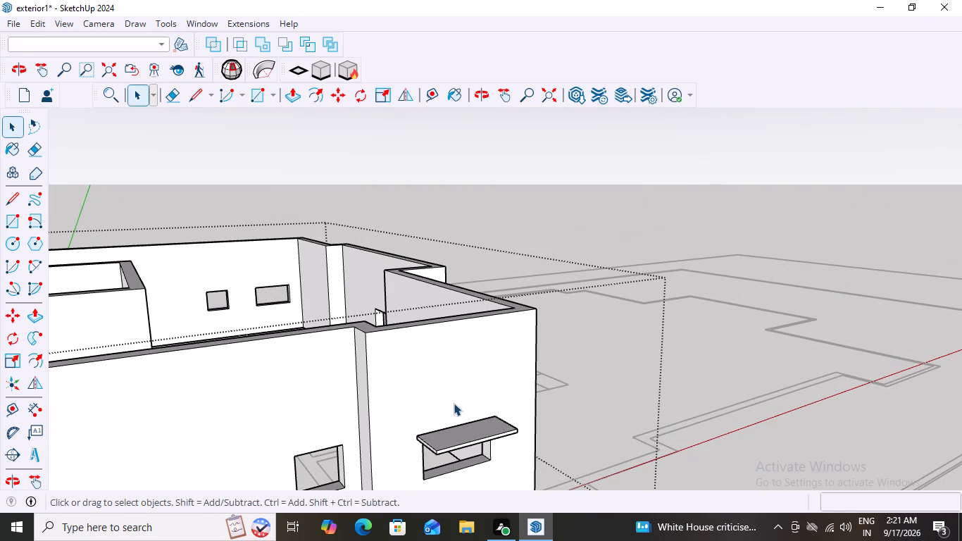
scroll(471, 427, down, 7)
middle_drag(479, 445, 375, 416)
scroll(393, 421, up, 7)
scroll(355, 396, down, 8)
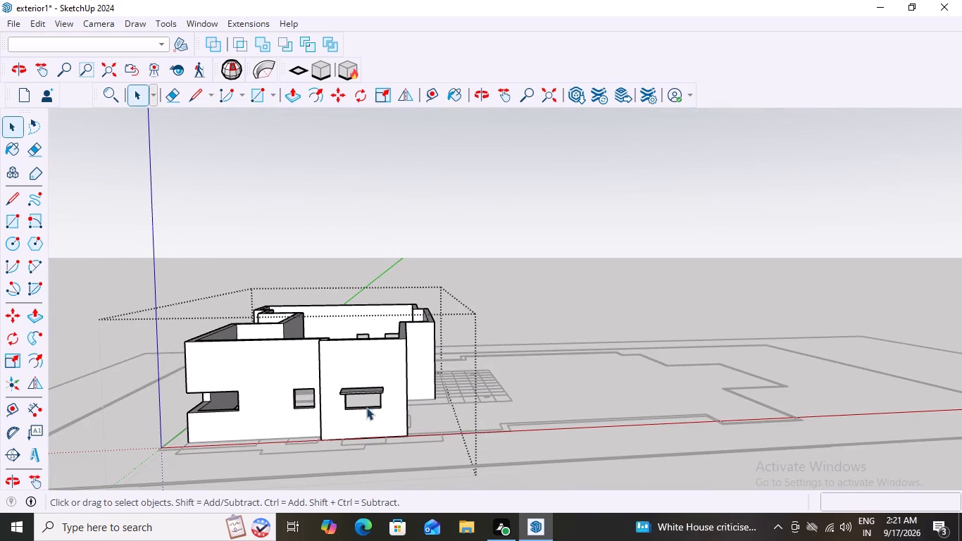
scroll(353, 402, up, 3)
middle_drag(360, 402, 376, 354)
middle_drag(398, 297, 396, 303)
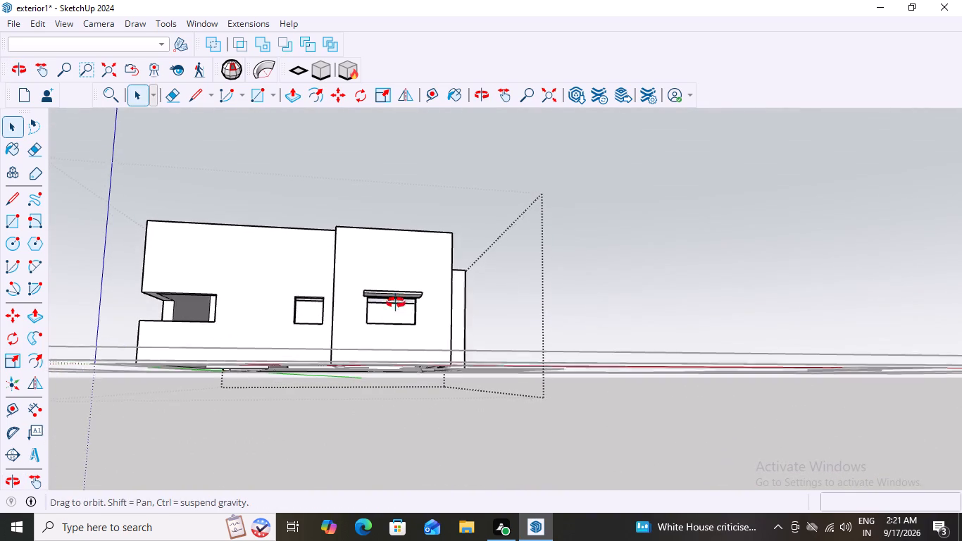
middle_drag(396, 303, 385, 327)
scroll(377, 302, up, 7)
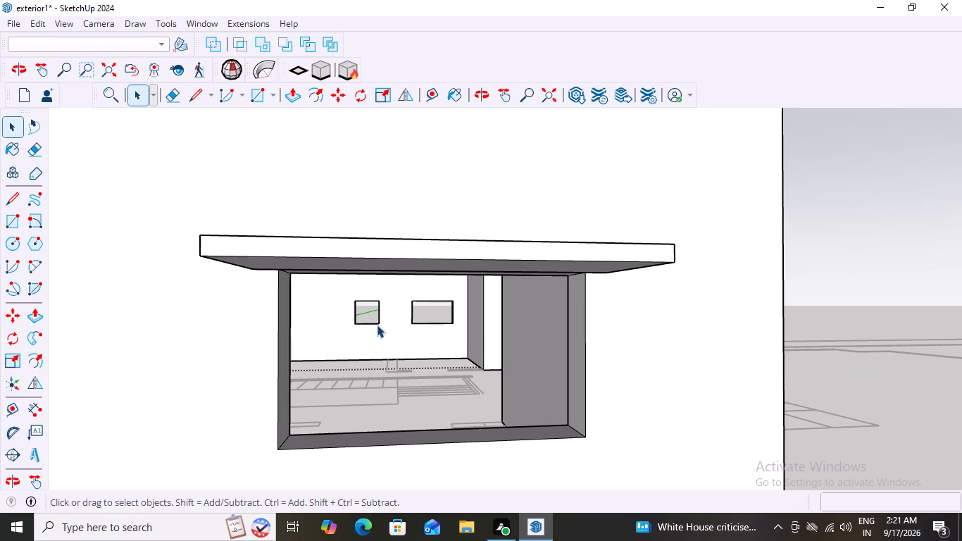
scroll(339, 319, up, 1)
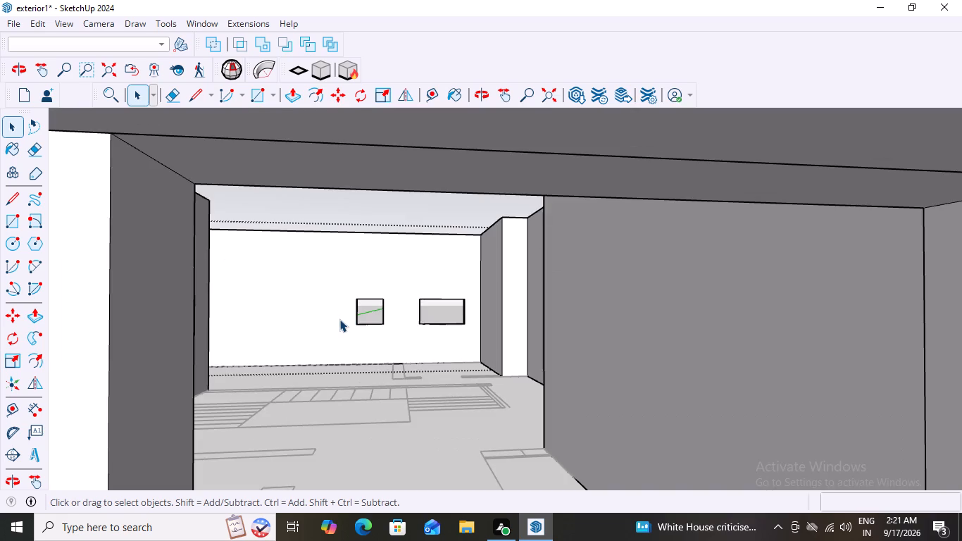
scroll(339, 319, down, 3)
middle_drag(363, 313, 401, 287)
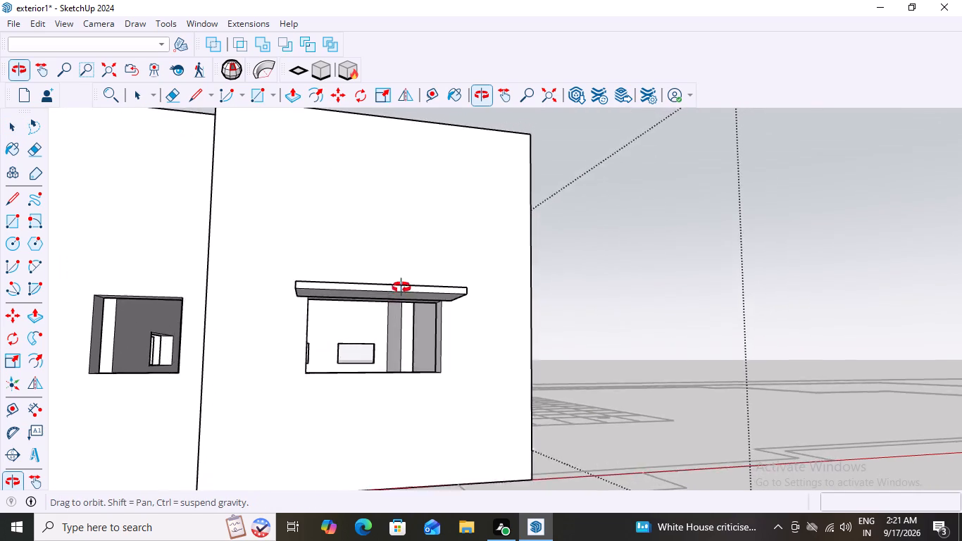
middle_drag(401, 287, 288, 268)
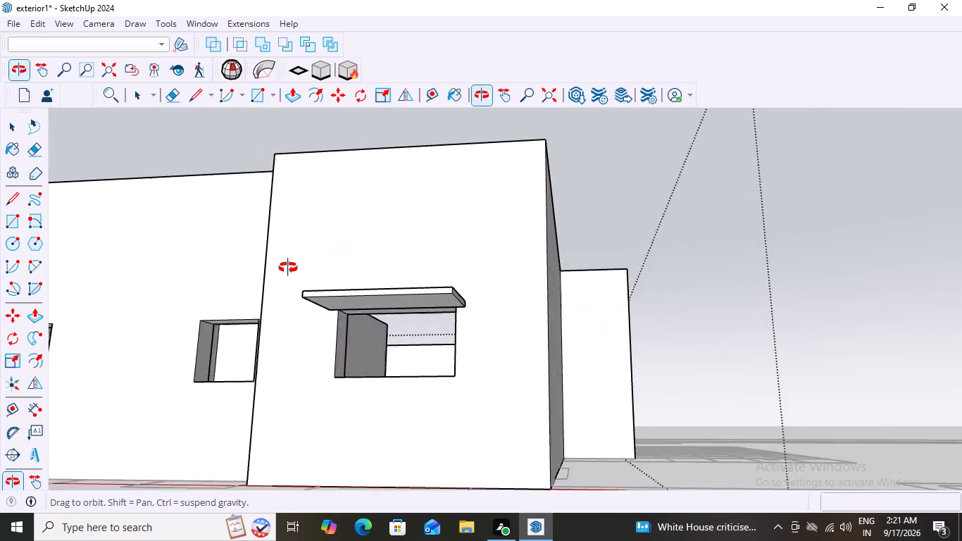
middle_drag(288, 268, 275, 279)
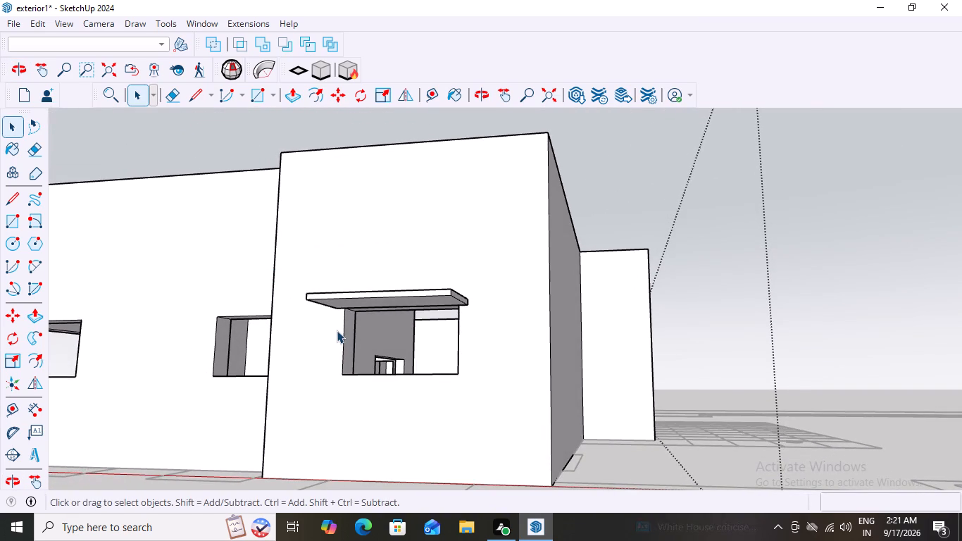
middle_drag(332, 330, 344, 337)
Select the front wall face around the ledge's opening and start a MajWindow of Type B, 1500 mm high with an 800 mm floor gap.
click(320, 327)
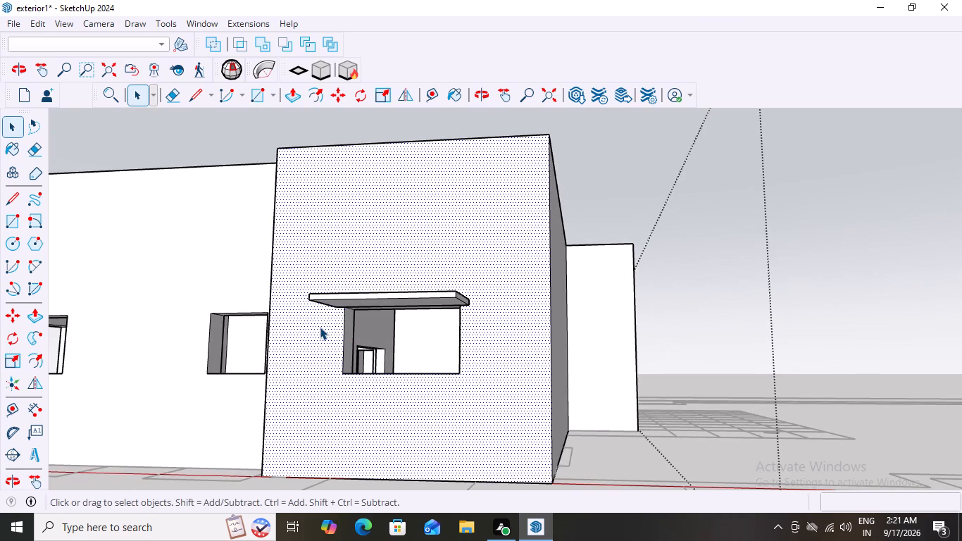
double_click(320, 327)
double_click(320, 327)
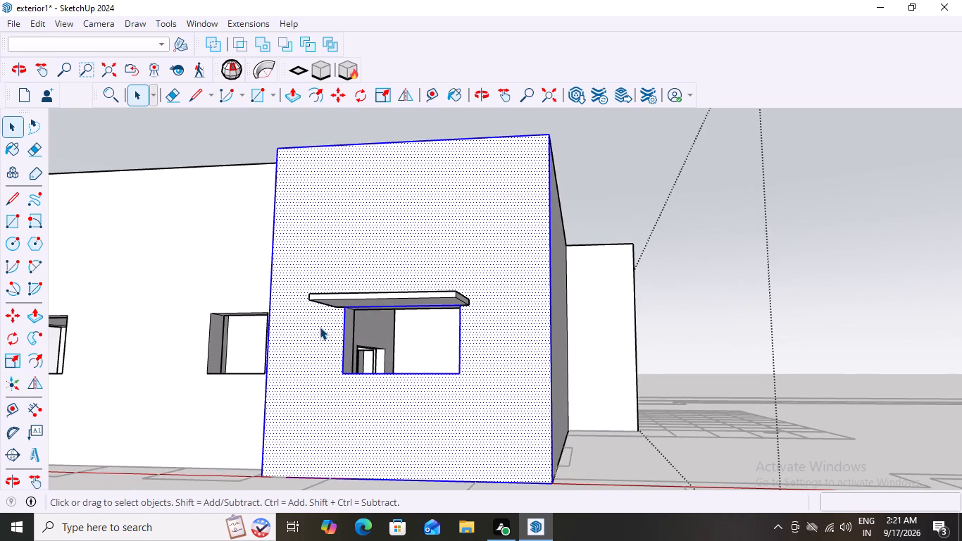
scroll(338, 358, up, 3)
scroll(338, 358, down, 3)
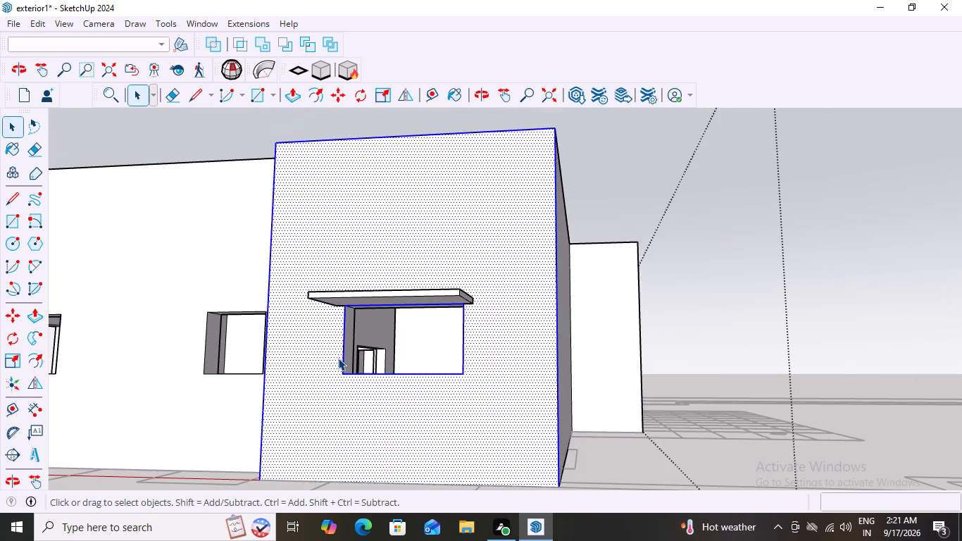
click(246, 19)
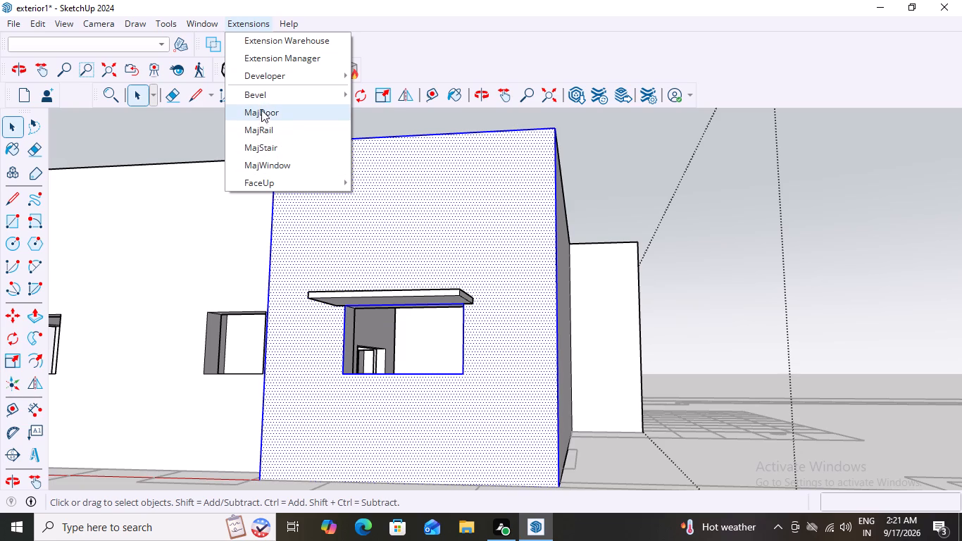
click(274, 165)
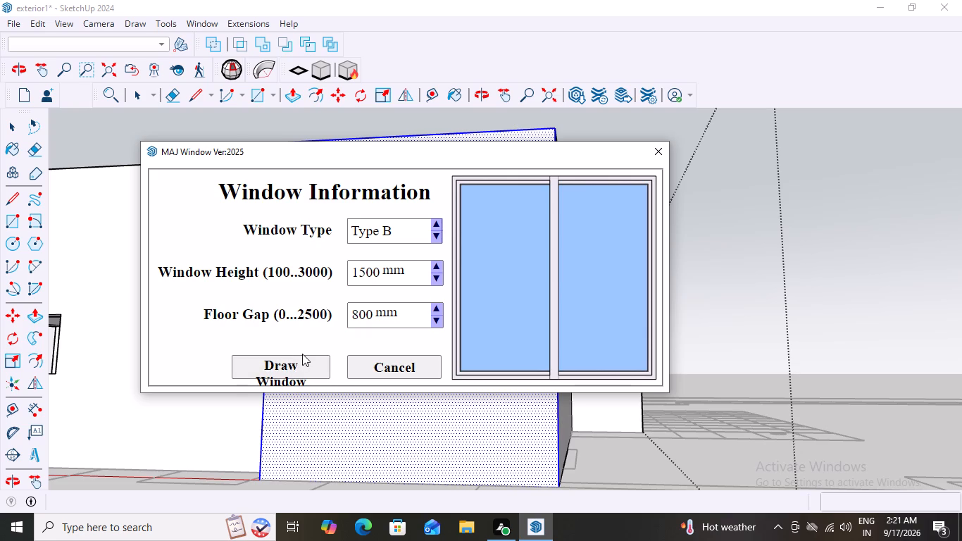
click(296, 373)
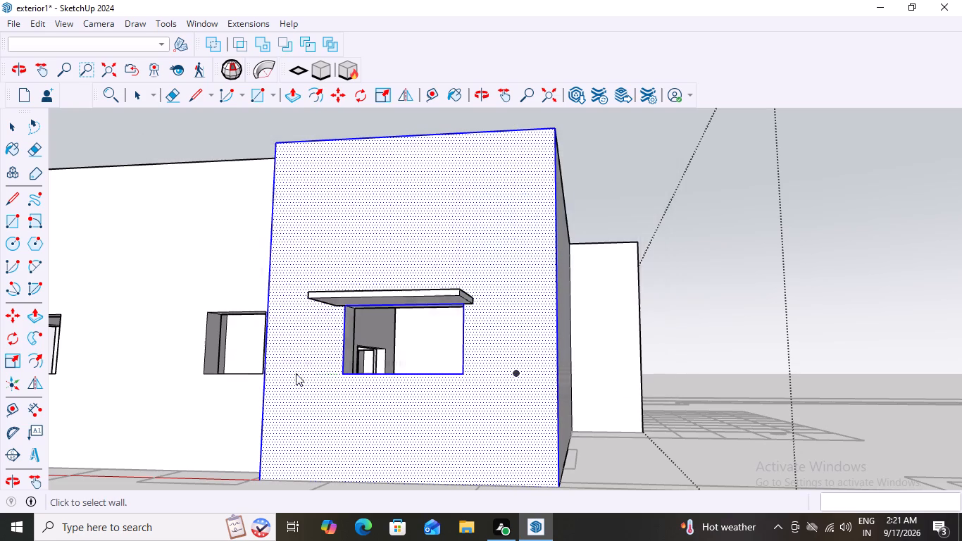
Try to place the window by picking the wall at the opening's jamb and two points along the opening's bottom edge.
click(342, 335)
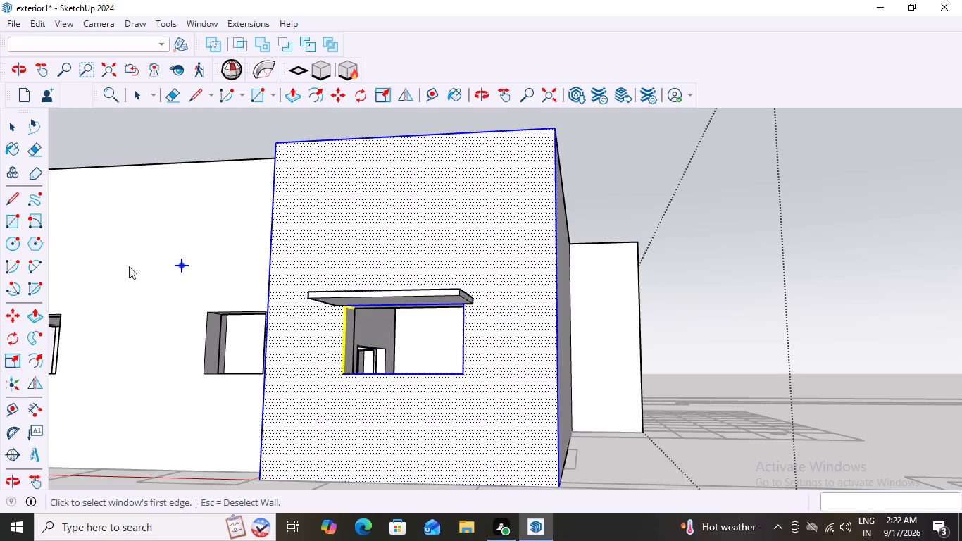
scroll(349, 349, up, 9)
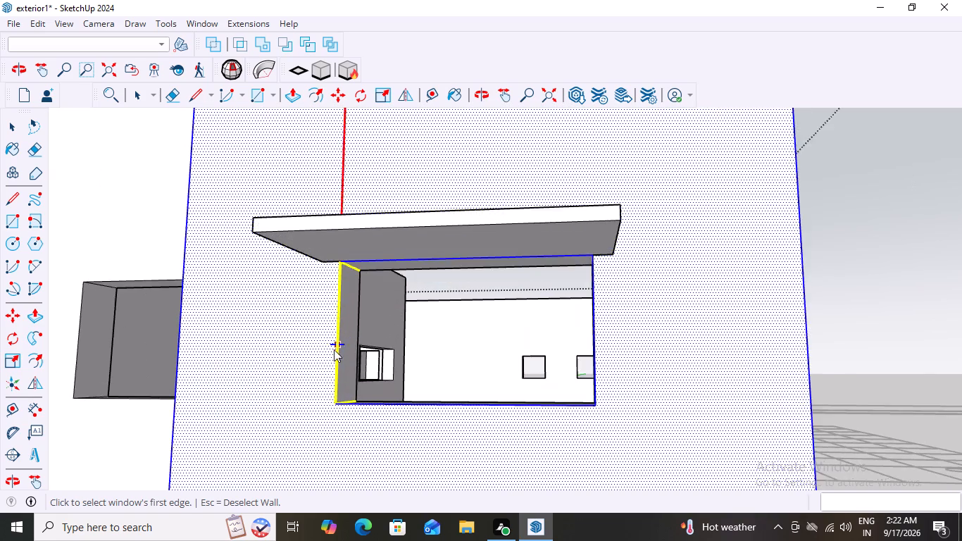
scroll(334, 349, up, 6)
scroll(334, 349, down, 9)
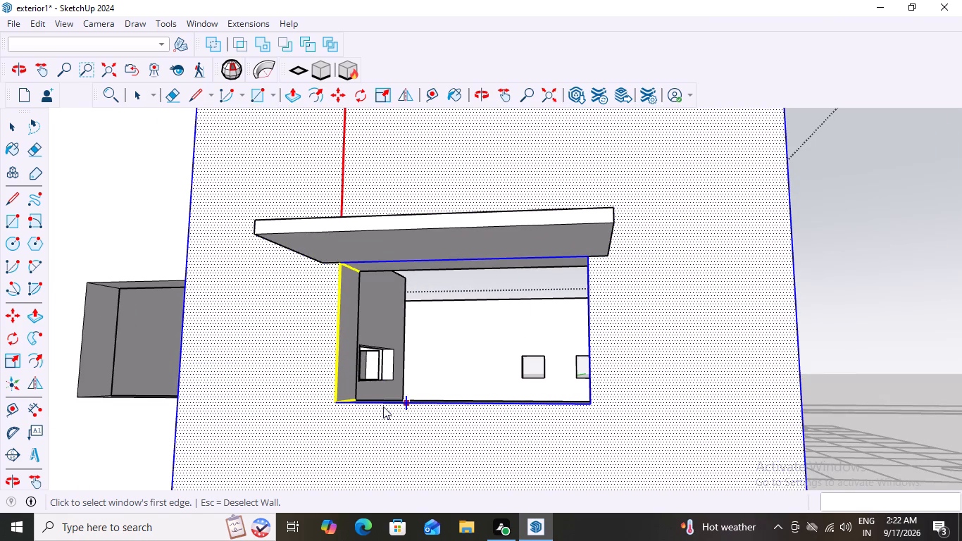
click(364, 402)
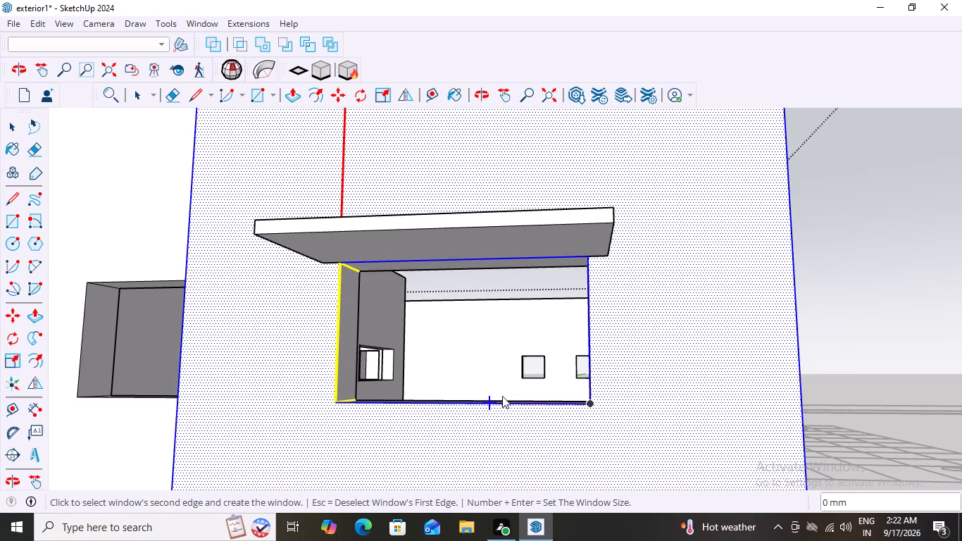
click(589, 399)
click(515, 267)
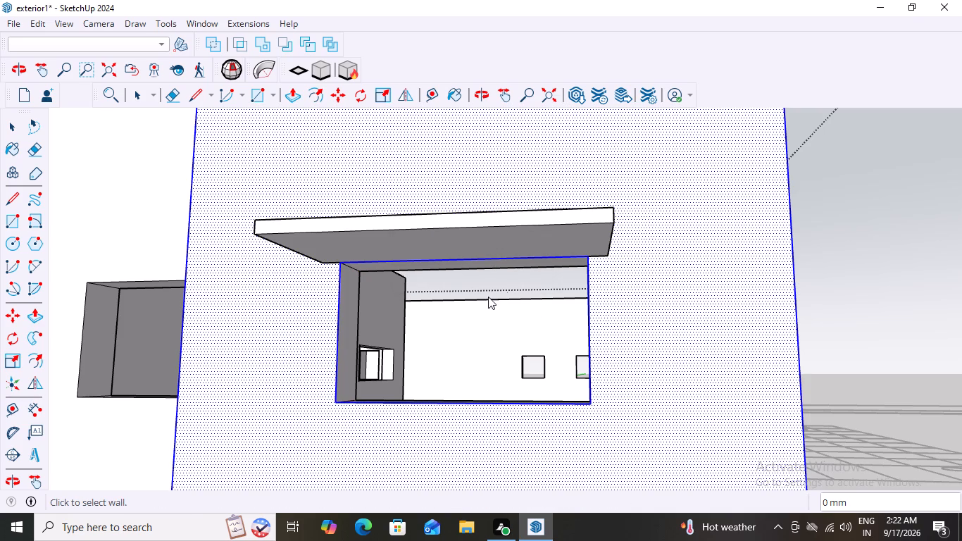
Place the MajWindow in the front wall from one jamb of the ledge's opening to the other, about 1067 mm wide.
click(336, 363)
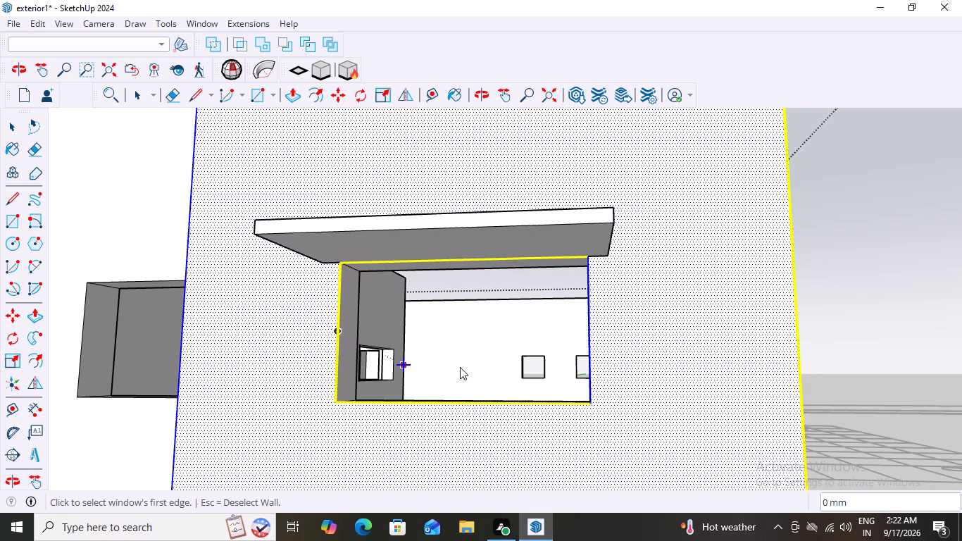
click(590, 351)
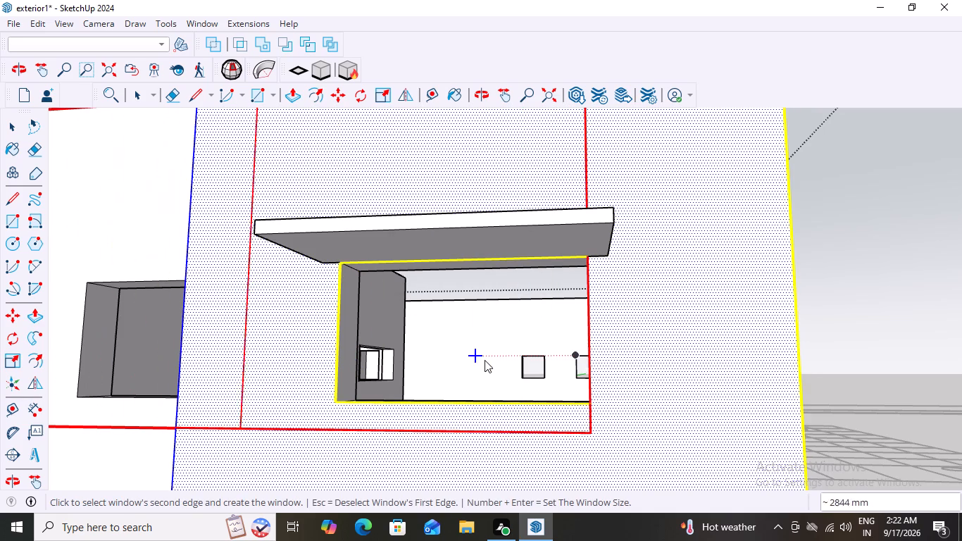
scroll(486, 360, down, 6)
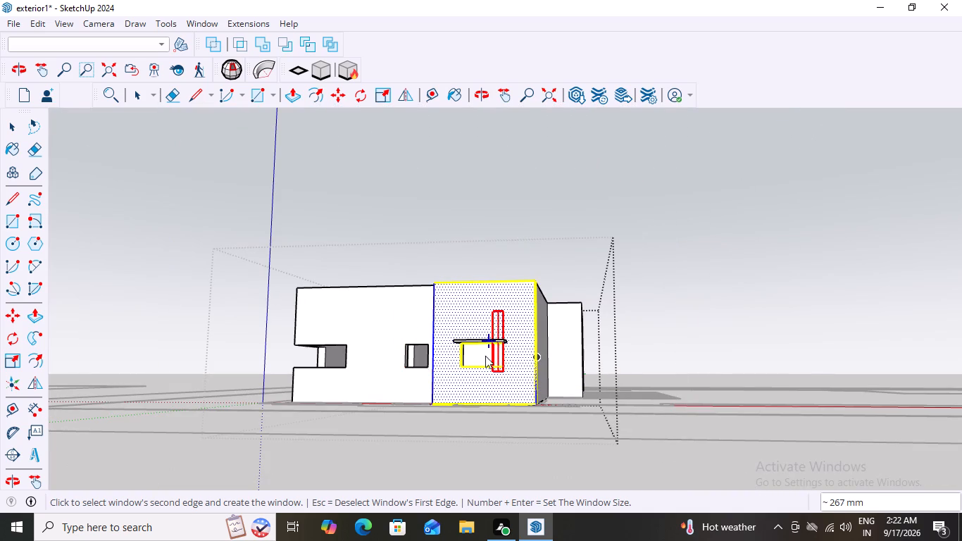
scroll(474, 359, up, 3)
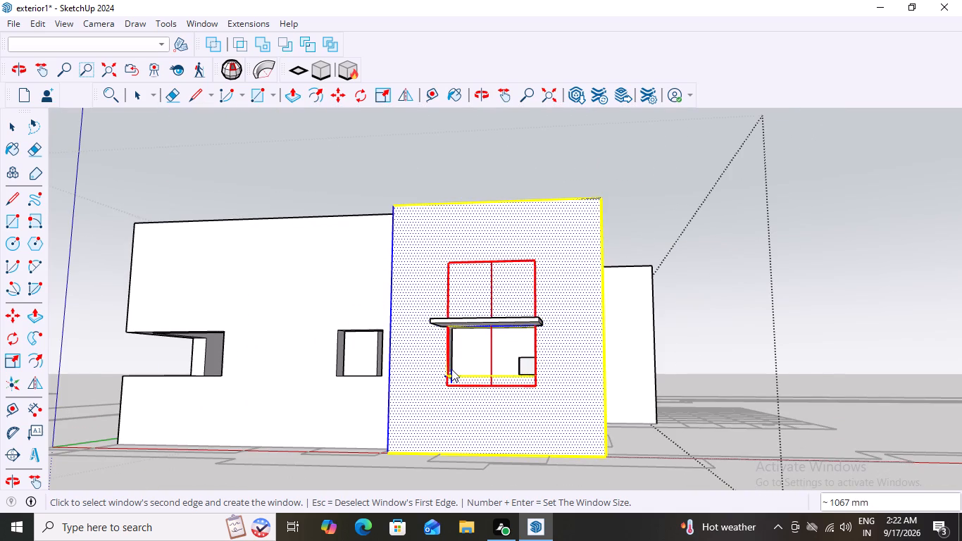
scroll(449, 374, up, 6)
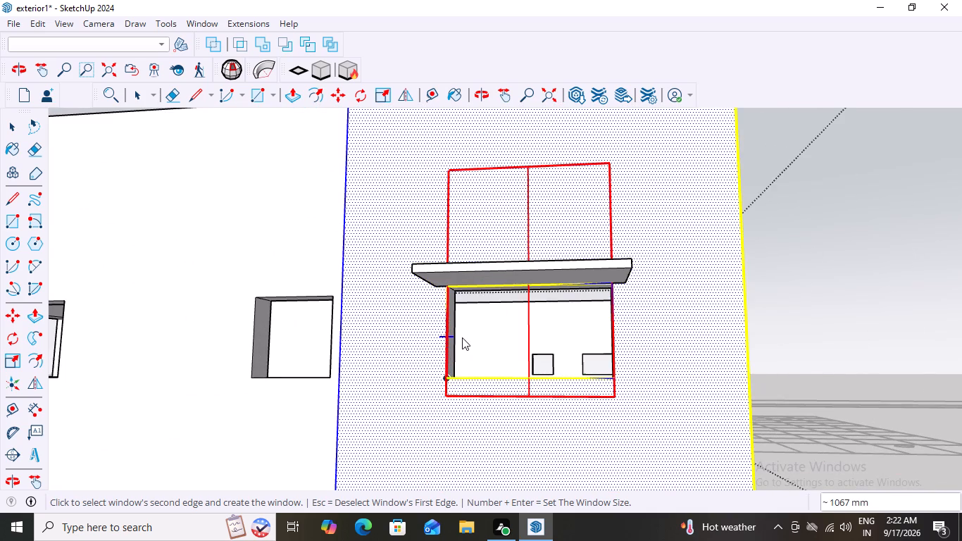
click(448, 377)
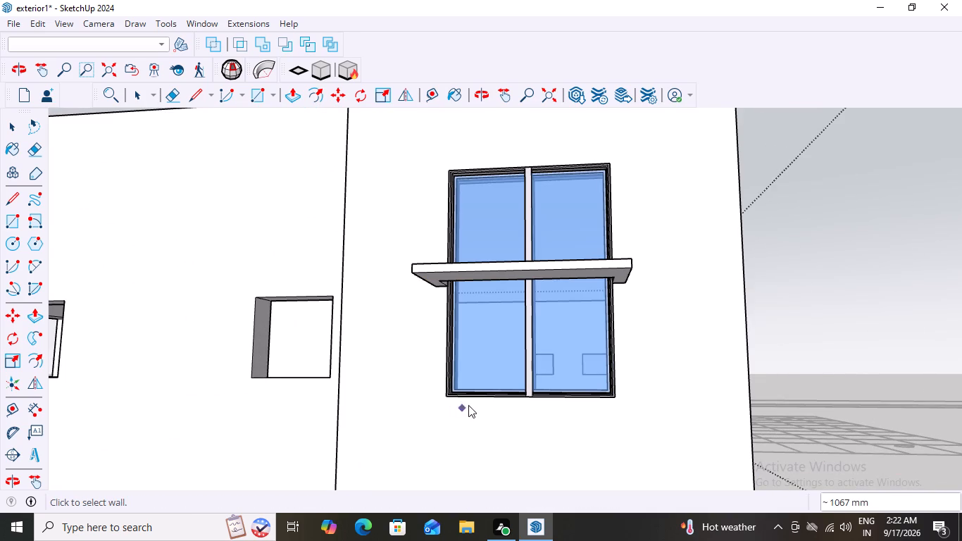
scroll(477, 399, down, 10)
scroll(544, 404, up, 3)
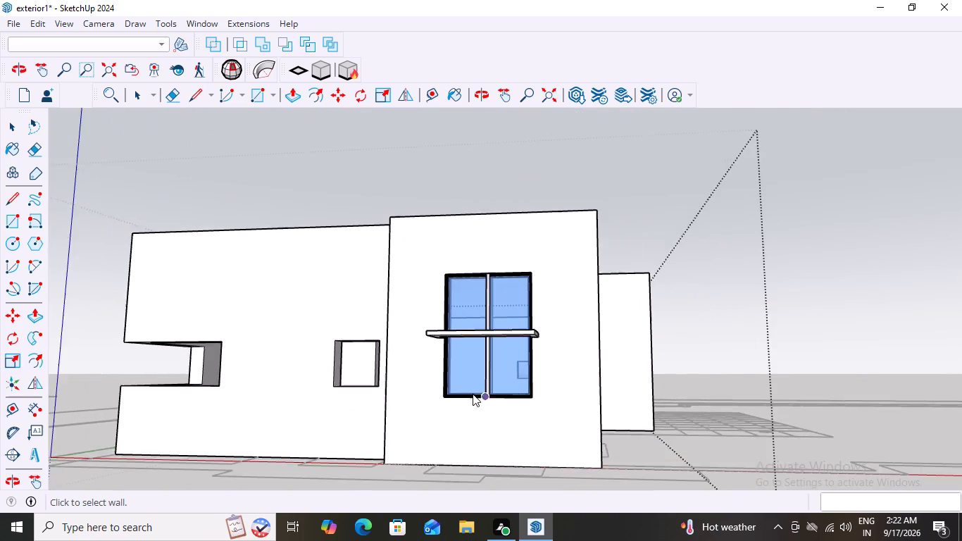
scroll(473, 394, up, 5)
scroll(470, 399, down, 10)
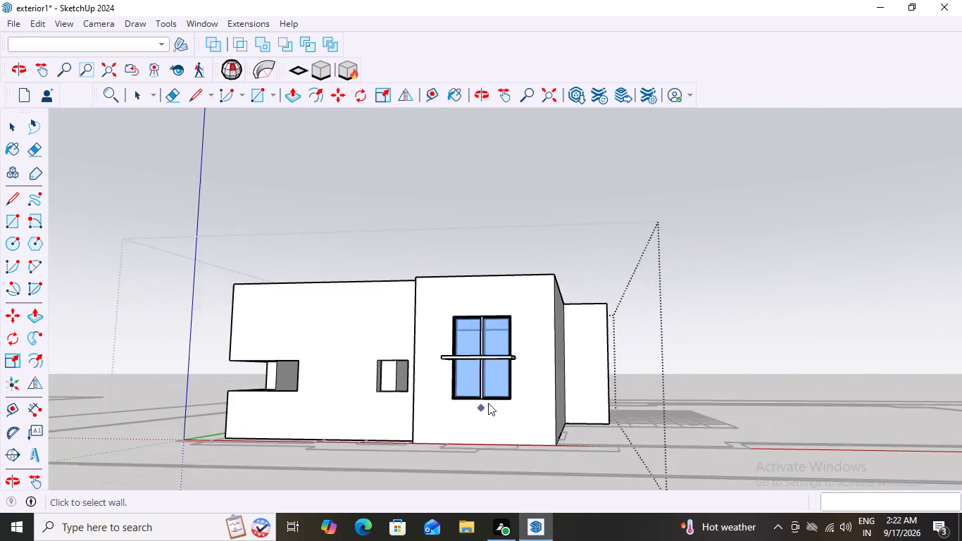
scroll(488, 403, down, 3)
scroll(738, 363, up, 3)
key(space)
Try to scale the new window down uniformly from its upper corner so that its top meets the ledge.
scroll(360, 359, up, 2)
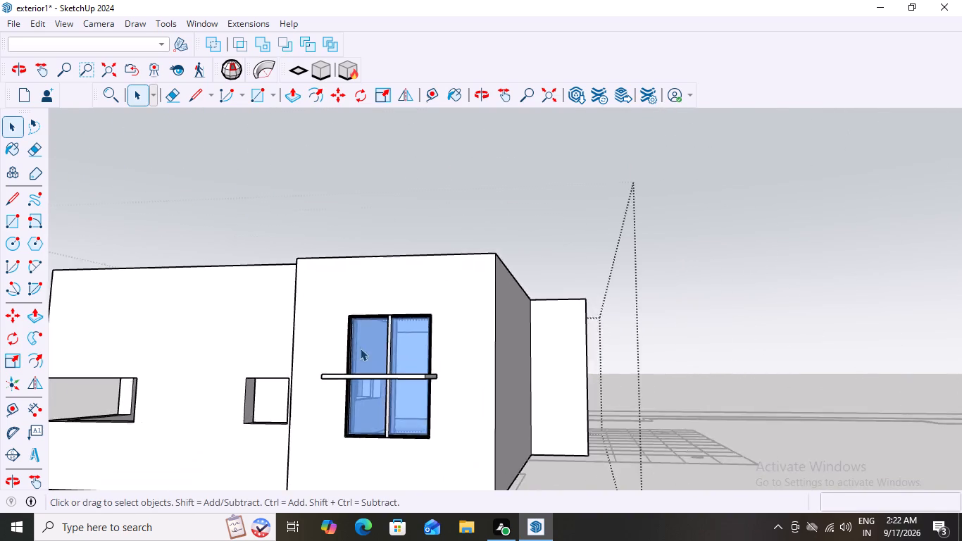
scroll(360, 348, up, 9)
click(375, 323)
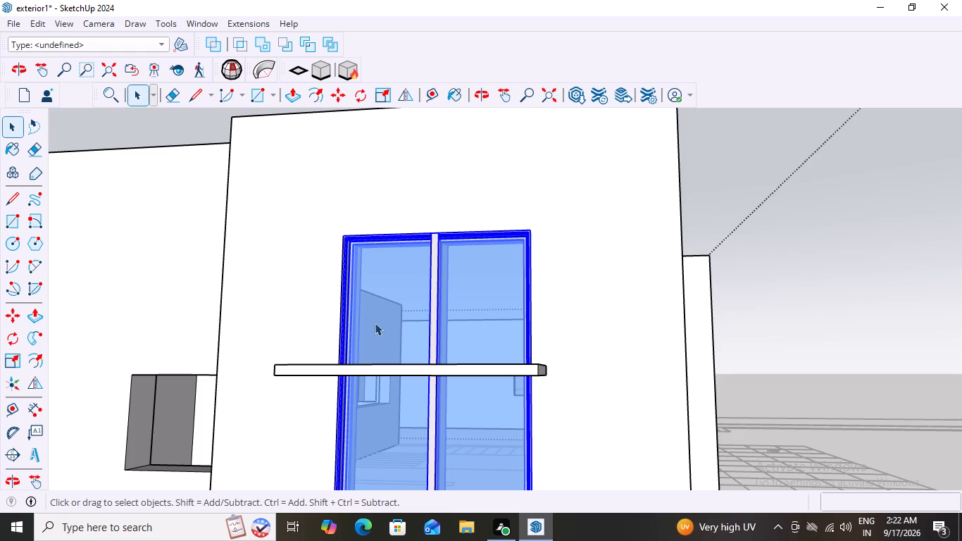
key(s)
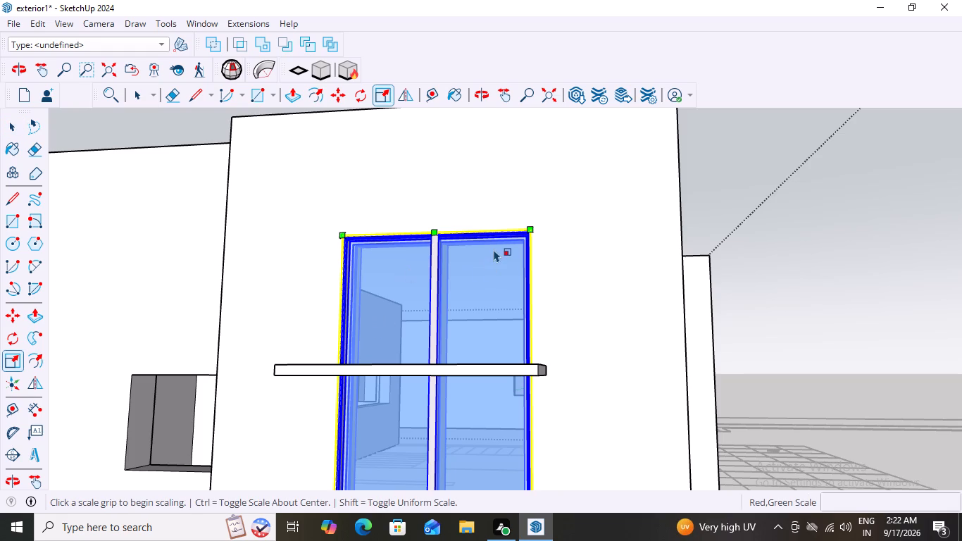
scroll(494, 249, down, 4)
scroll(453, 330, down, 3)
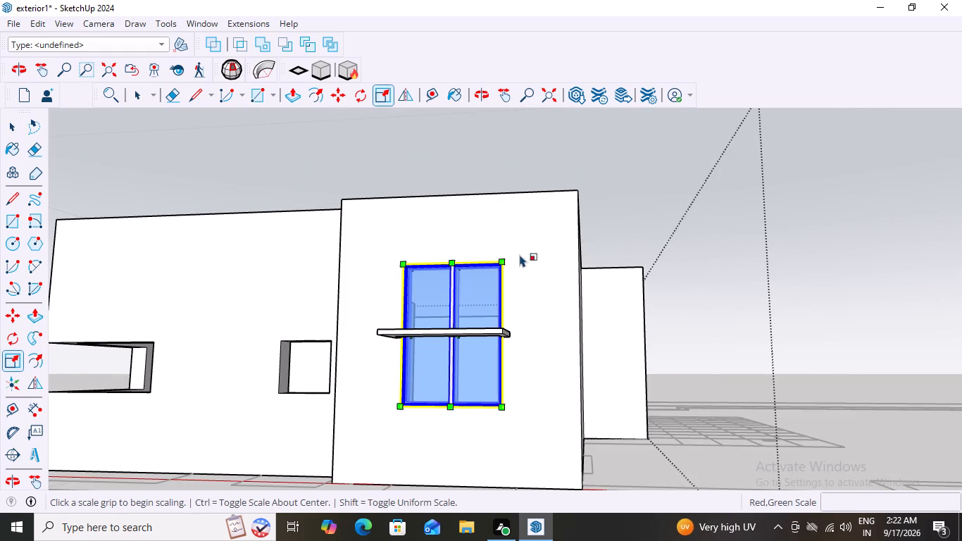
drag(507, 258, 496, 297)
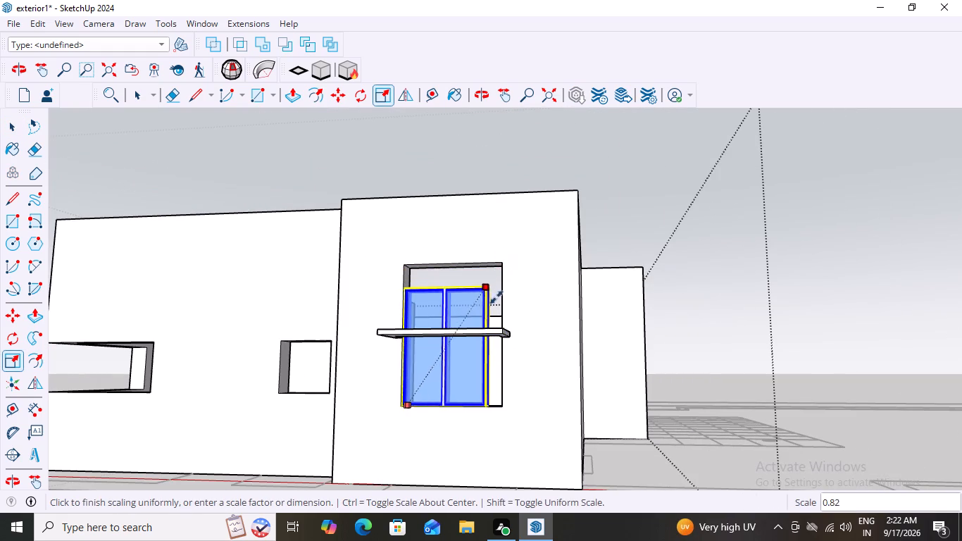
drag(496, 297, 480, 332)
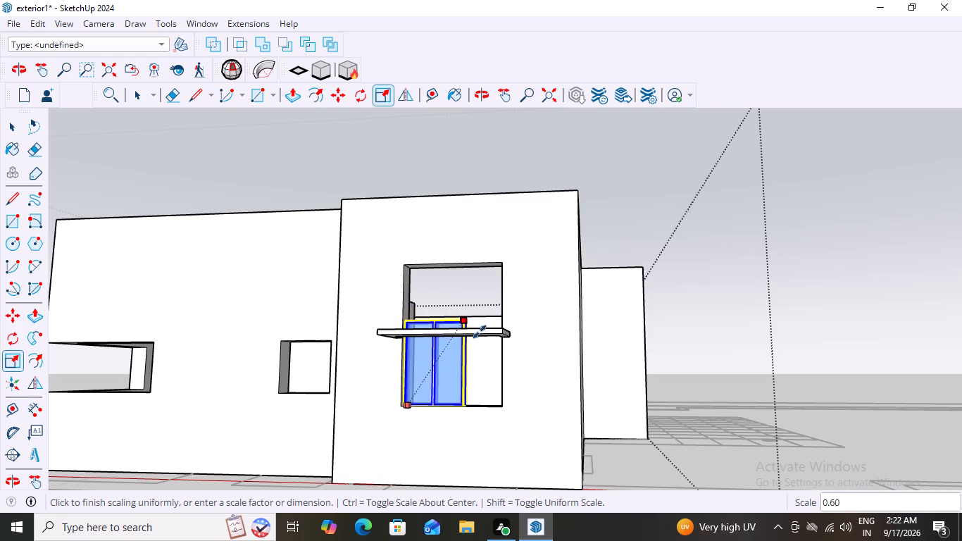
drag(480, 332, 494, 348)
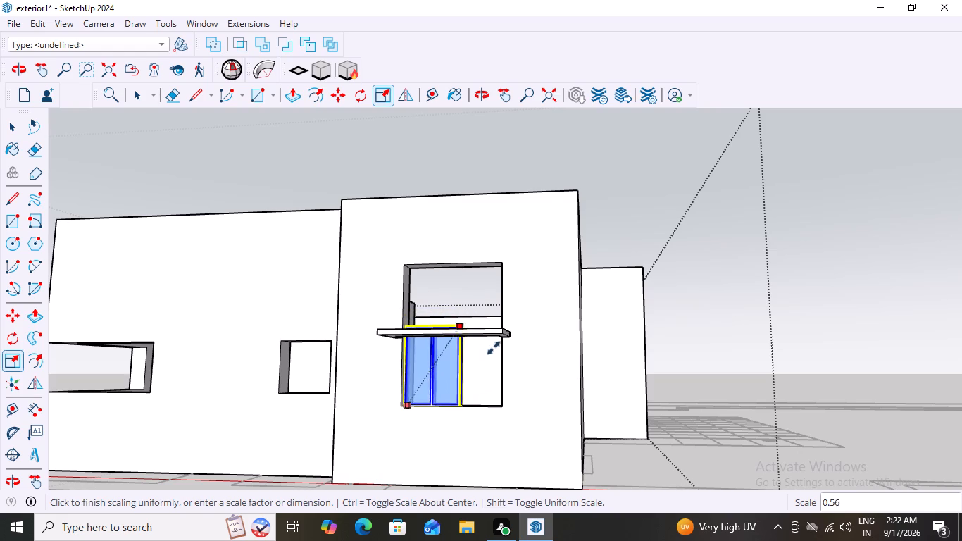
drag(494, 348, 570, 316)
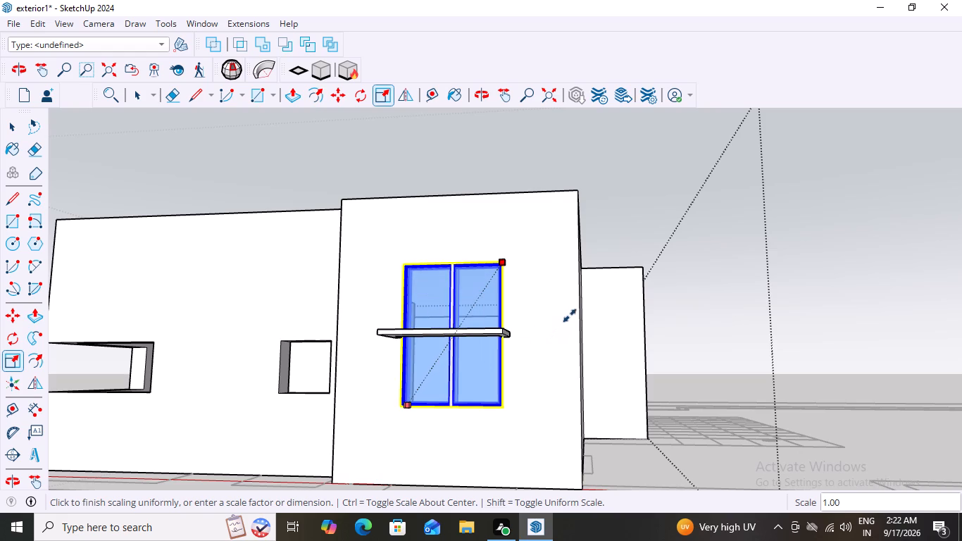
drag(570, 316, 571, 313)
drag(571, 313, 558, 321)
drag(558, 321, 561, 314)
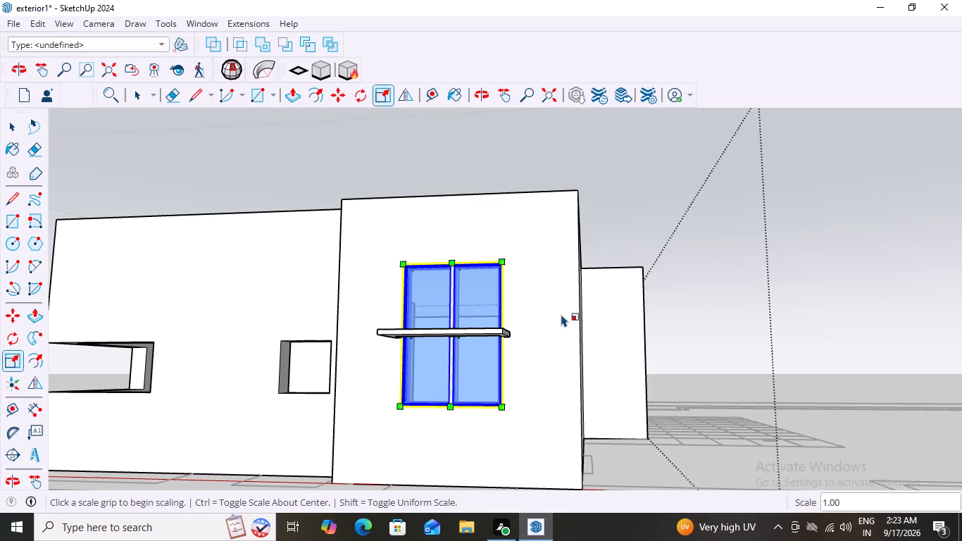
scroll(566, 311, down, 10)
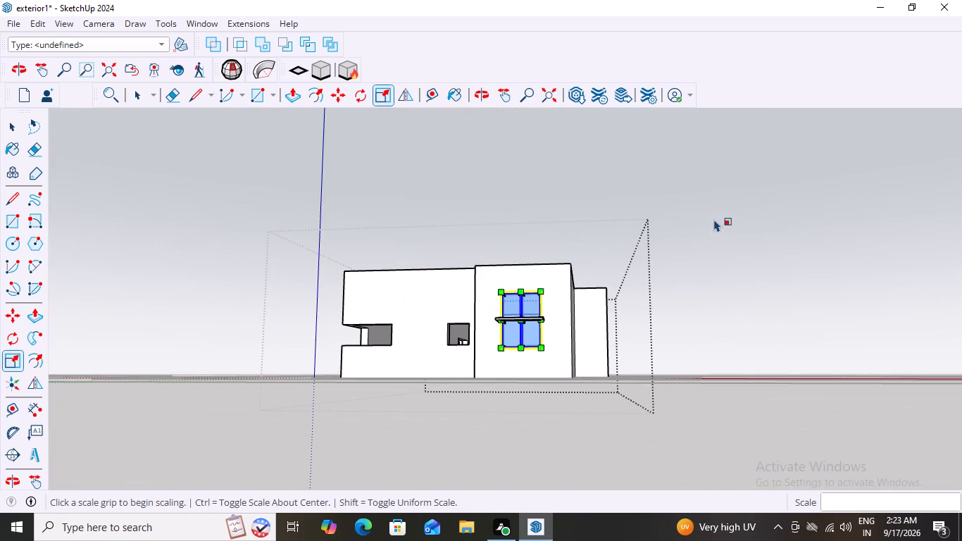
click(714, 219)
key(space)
Examine the window and its ledge from above, from both sides, from inside the house and close up at the facade.
middle_drag(517, 292, 550, 399)
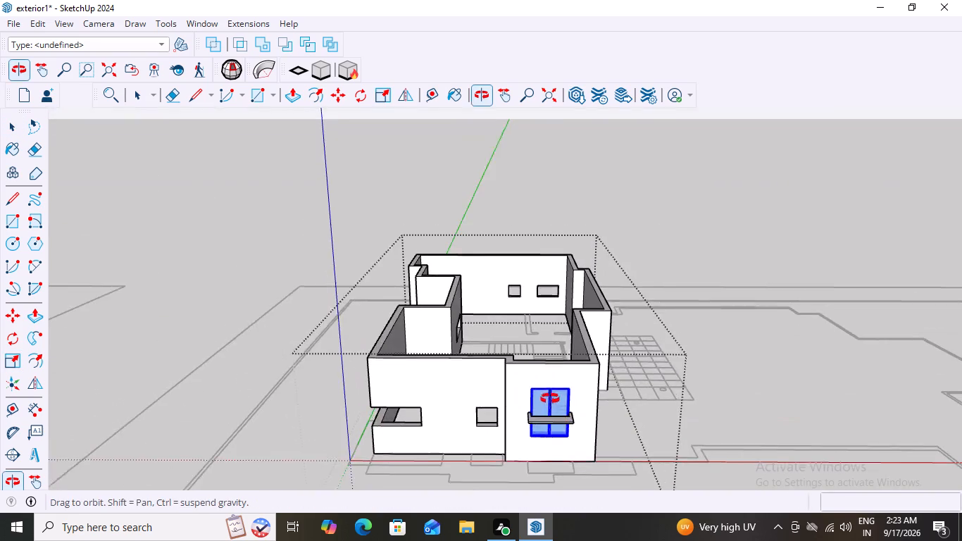
middle_drag(550, 399, 551, 401)
scroll(553, 456, up, 10)
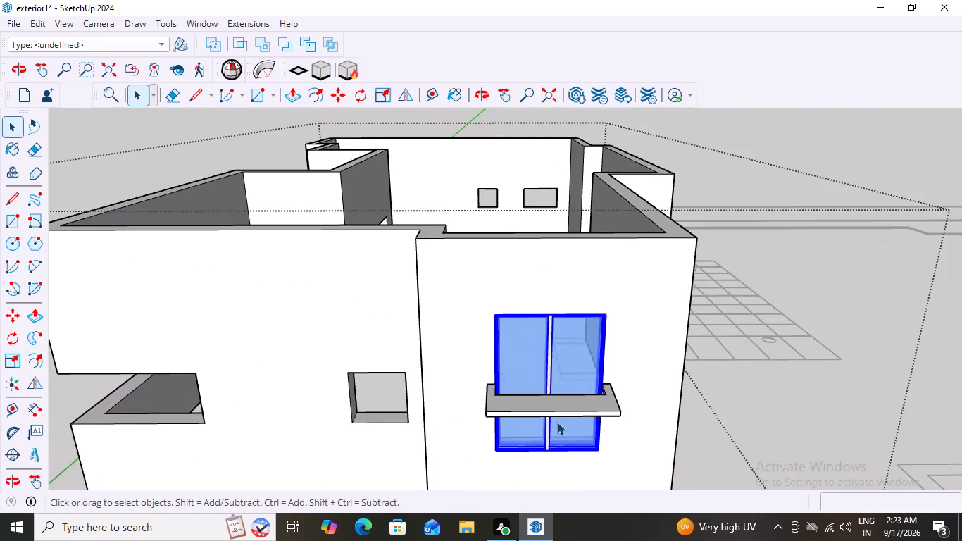
scroll(557, 422, up, 2)
scroll(557, 422, down, 10)
middle_drag(560, 414, 583, 309)
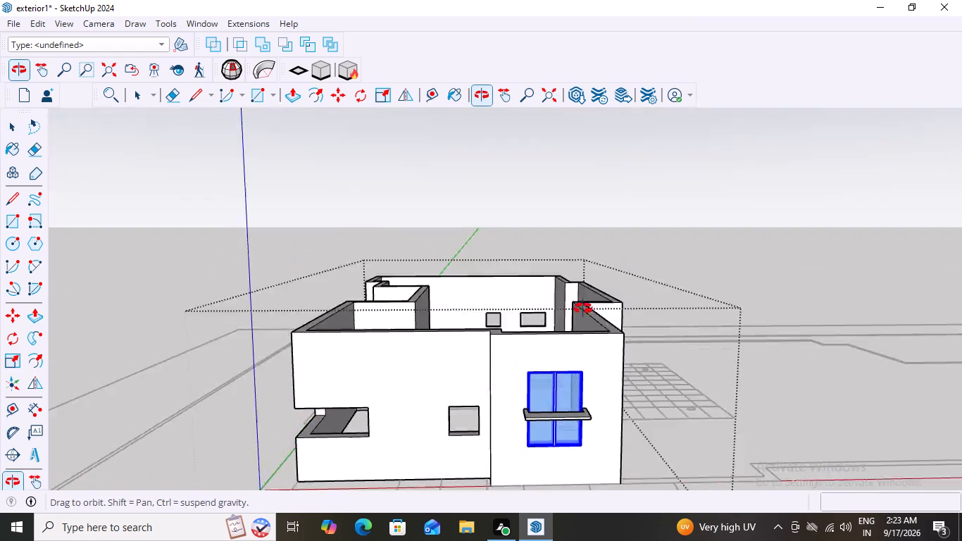
middle_drag(583, 309, 264, 341)
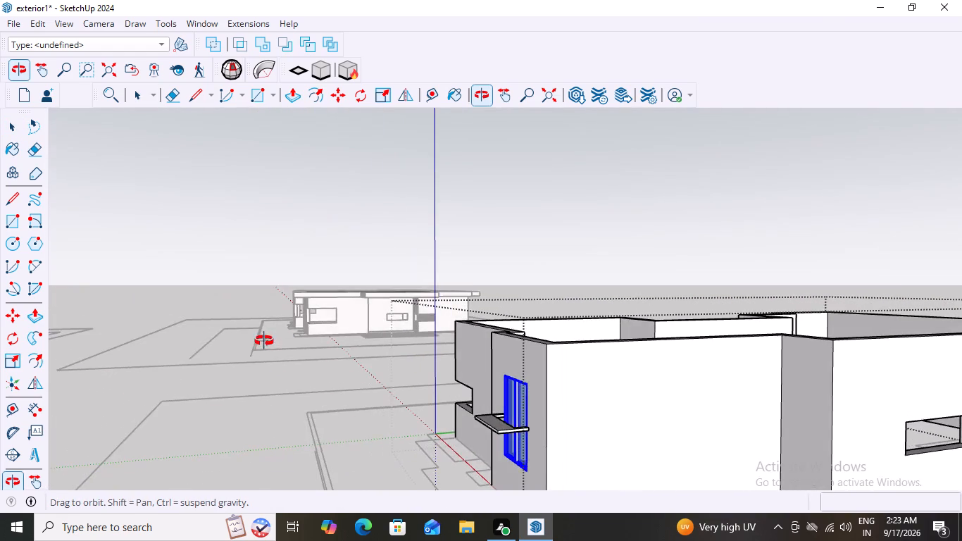
middle_drag(264, 341, 628, 345)
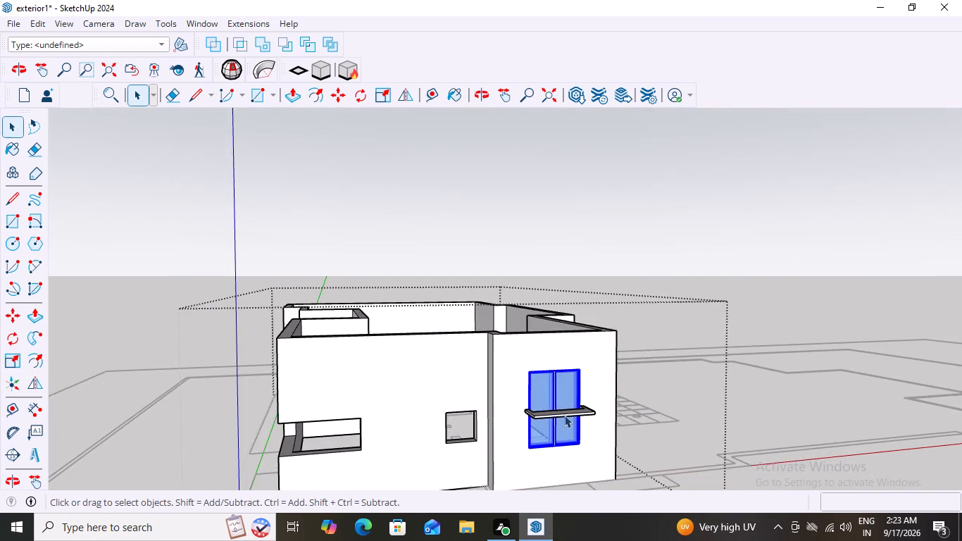
scroll(546, 440, up, 6)
scroll(604, 325, down, 8)
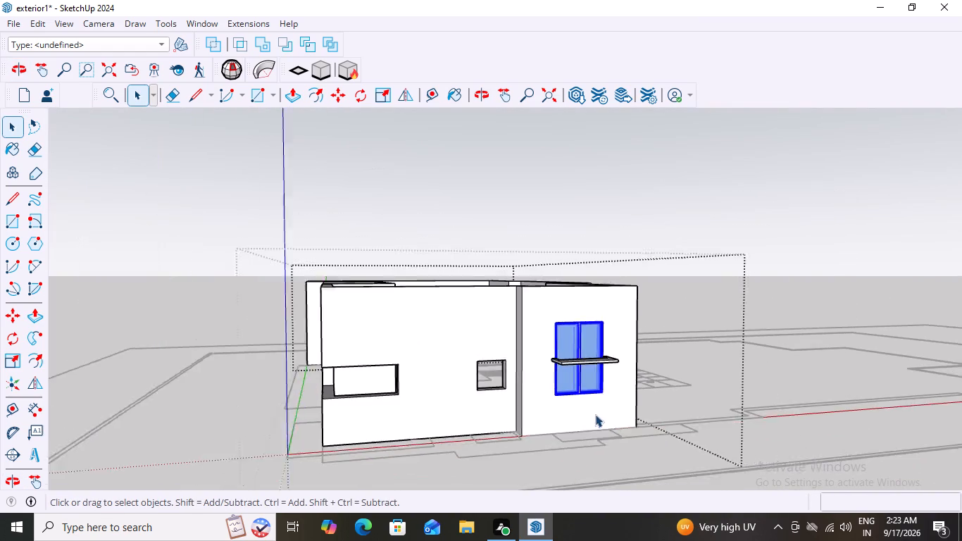
scroll(595, 414, down, 2)
scroll(599, 447, up, 7)
middle_drag(566, 357, 341, 409)
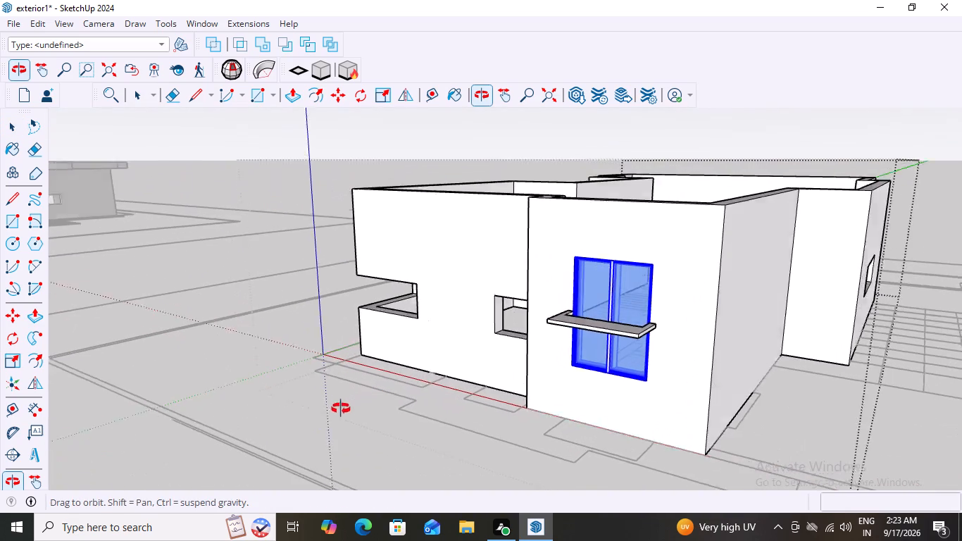
middle_drag(341, 409, 340, 409)
middle_drag(590, 356, 797, 480)
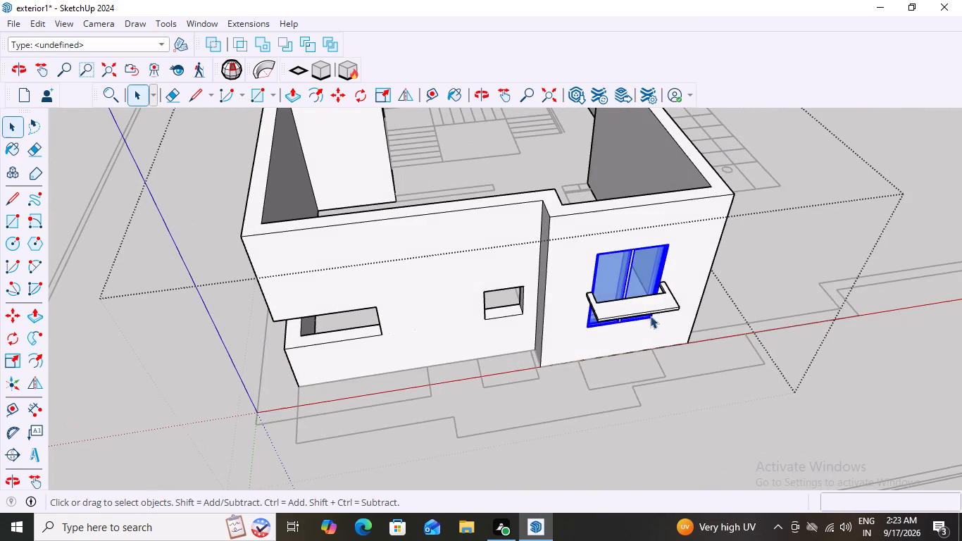
middle_drag(627, 275, 874, 273)
middle_drag(398, 199, 582, 209)
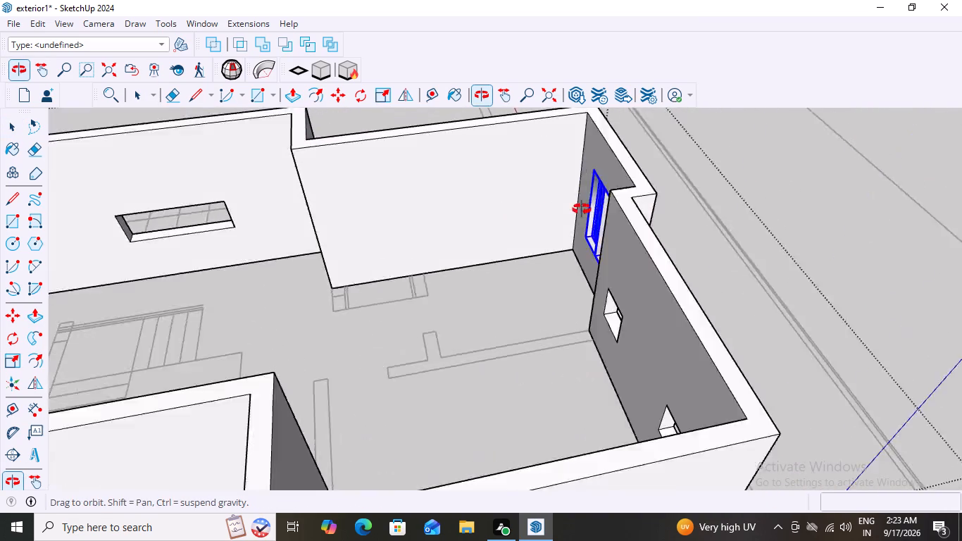
middle_drag(582, 209, 646, 220)
scroll(649, 222, up, 9)
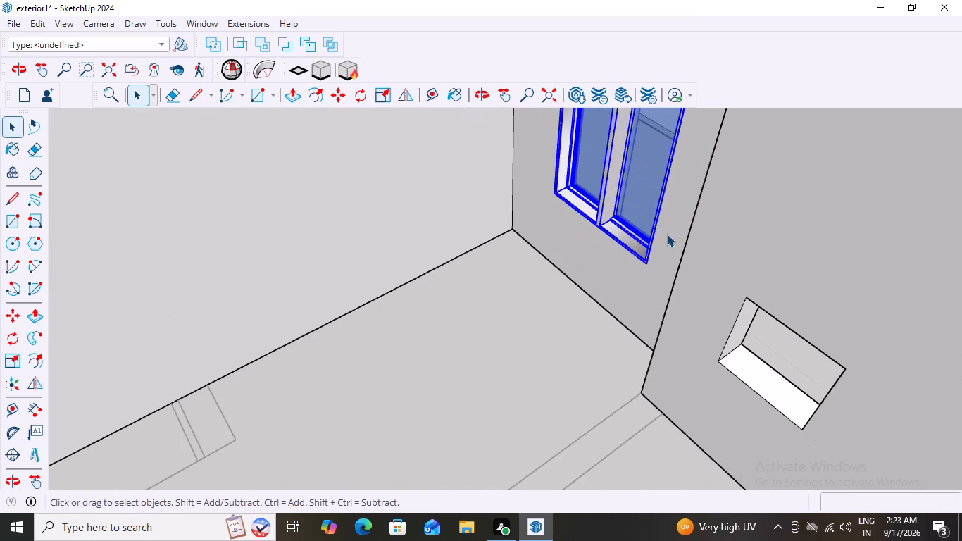
scroll(604, 242, down, 15)
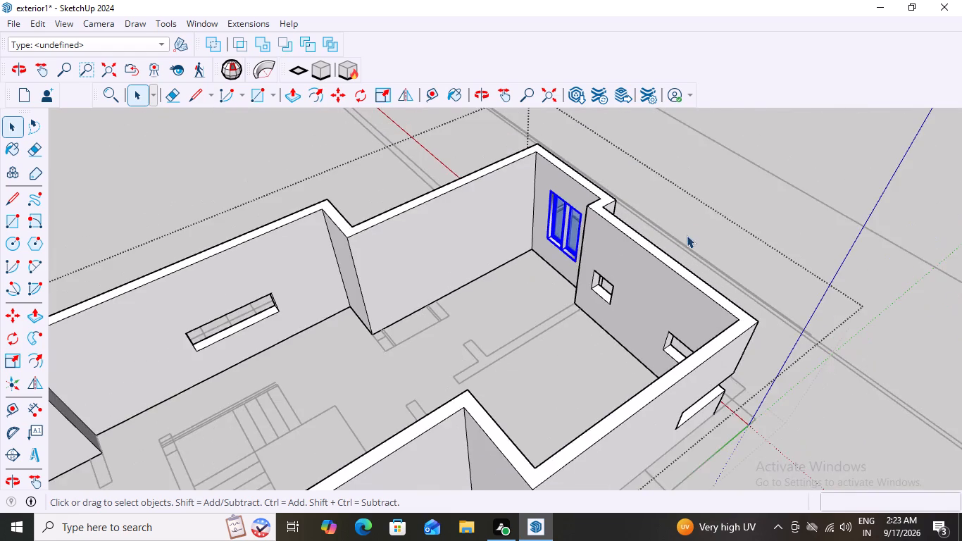
middle_drag(687, 235, 249, 164)
scroll(570, 371, up, 8)
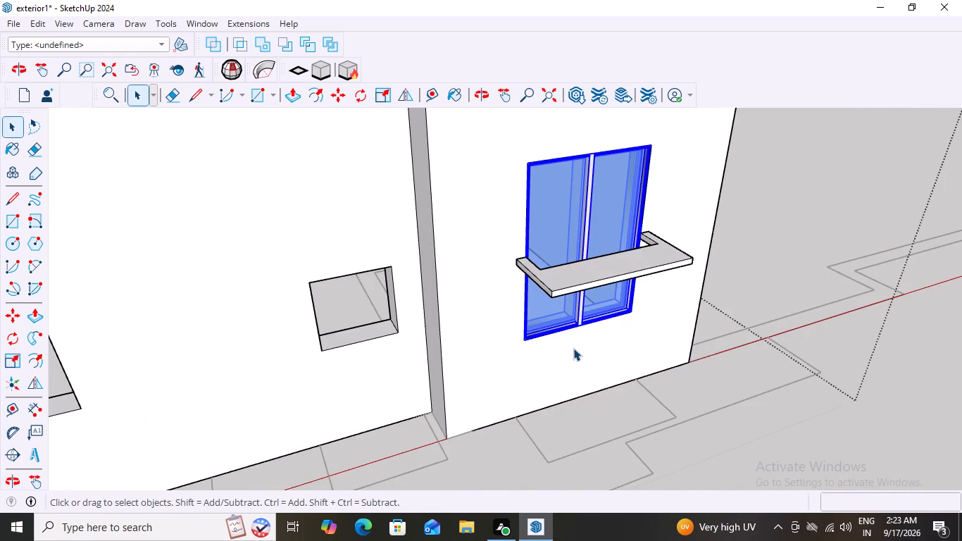
middle_drag(627, 321, 575, 320)
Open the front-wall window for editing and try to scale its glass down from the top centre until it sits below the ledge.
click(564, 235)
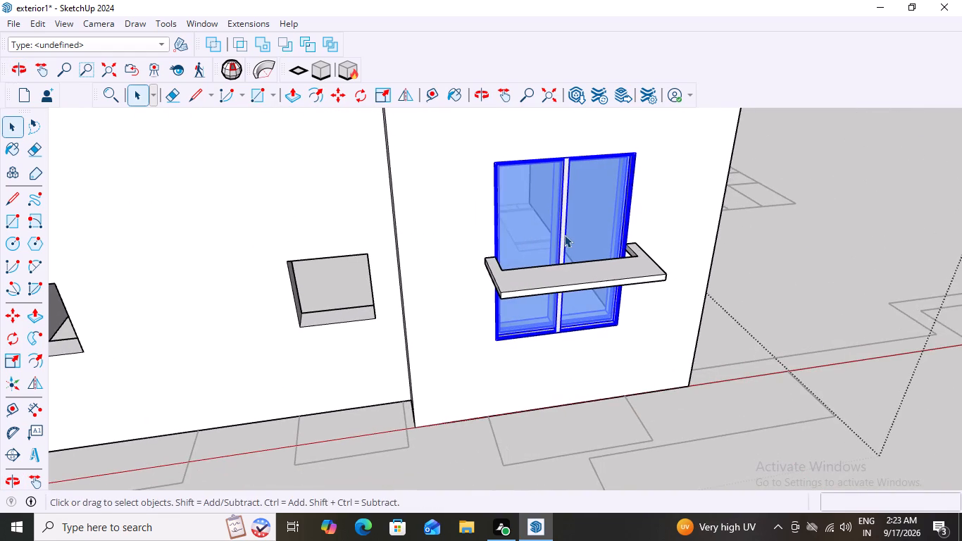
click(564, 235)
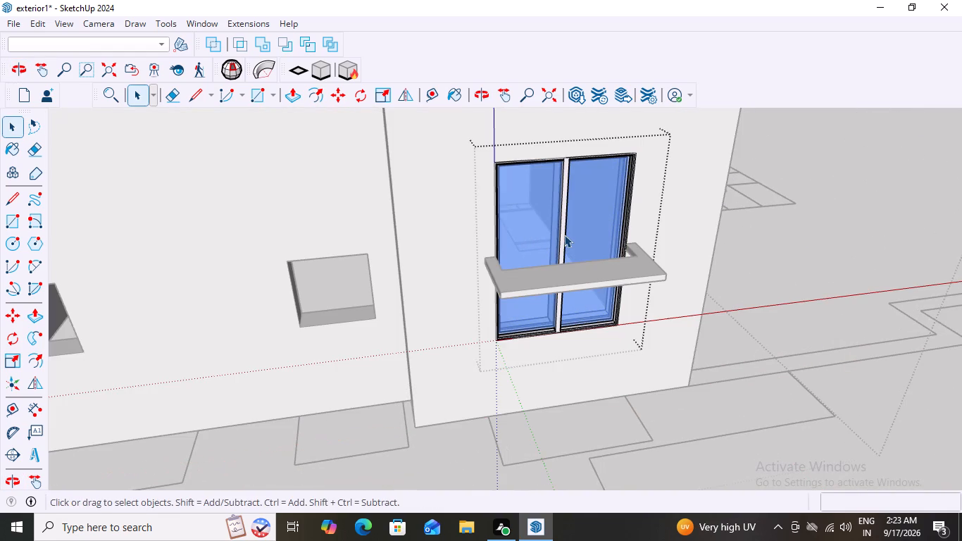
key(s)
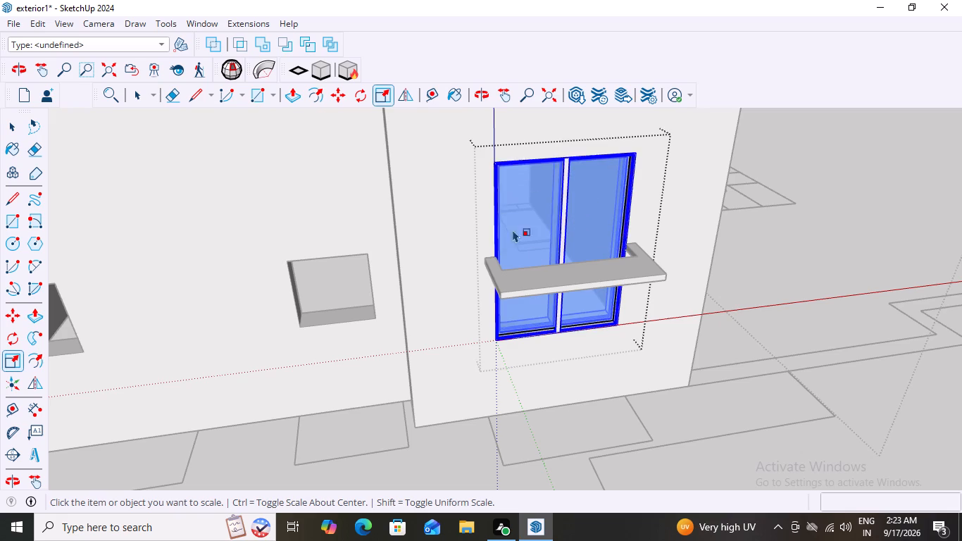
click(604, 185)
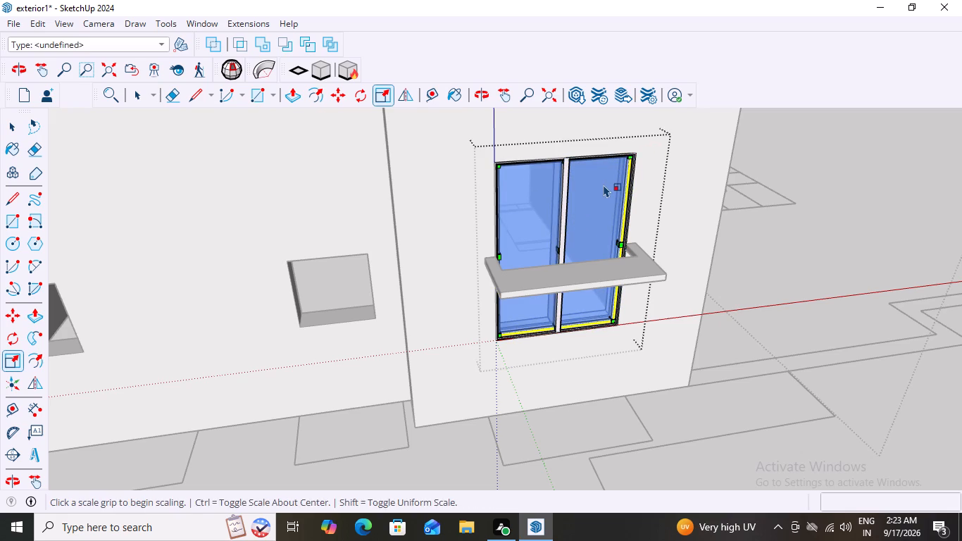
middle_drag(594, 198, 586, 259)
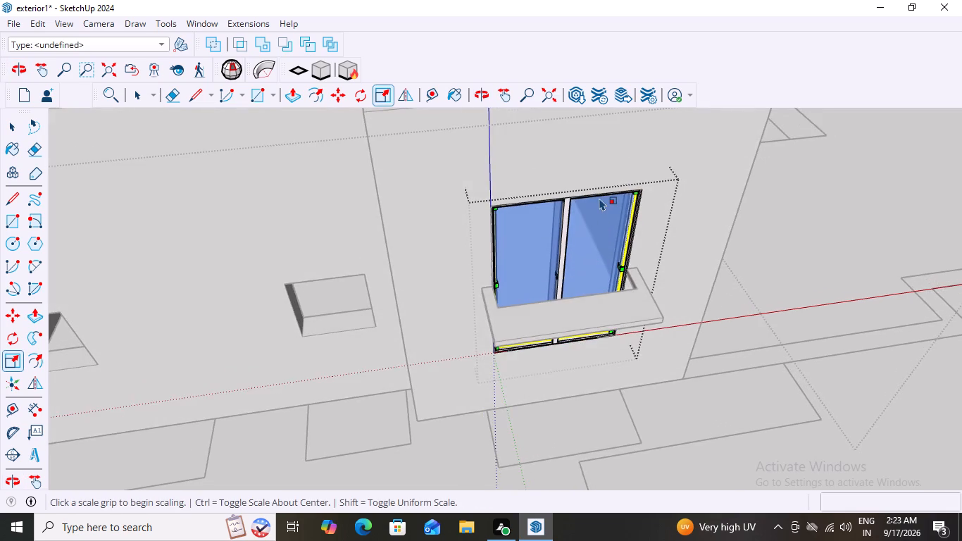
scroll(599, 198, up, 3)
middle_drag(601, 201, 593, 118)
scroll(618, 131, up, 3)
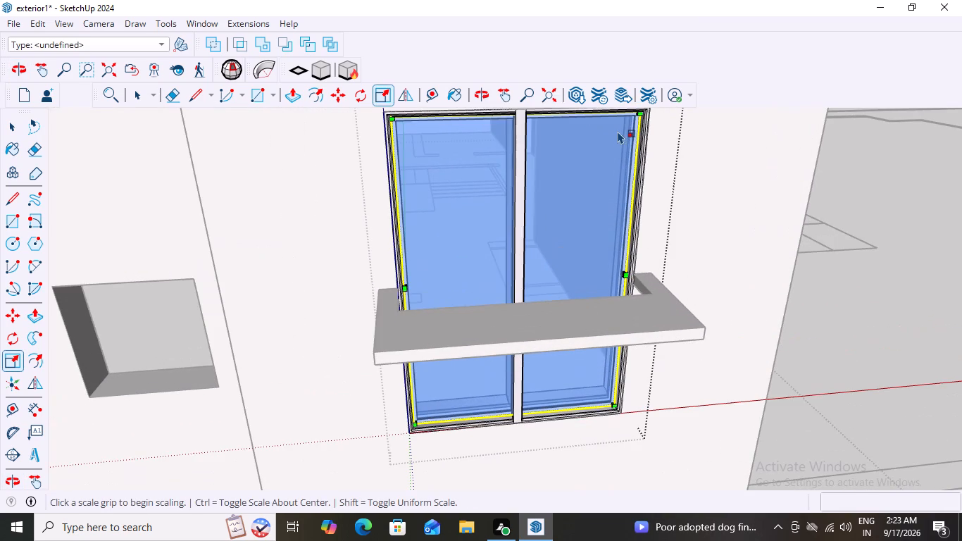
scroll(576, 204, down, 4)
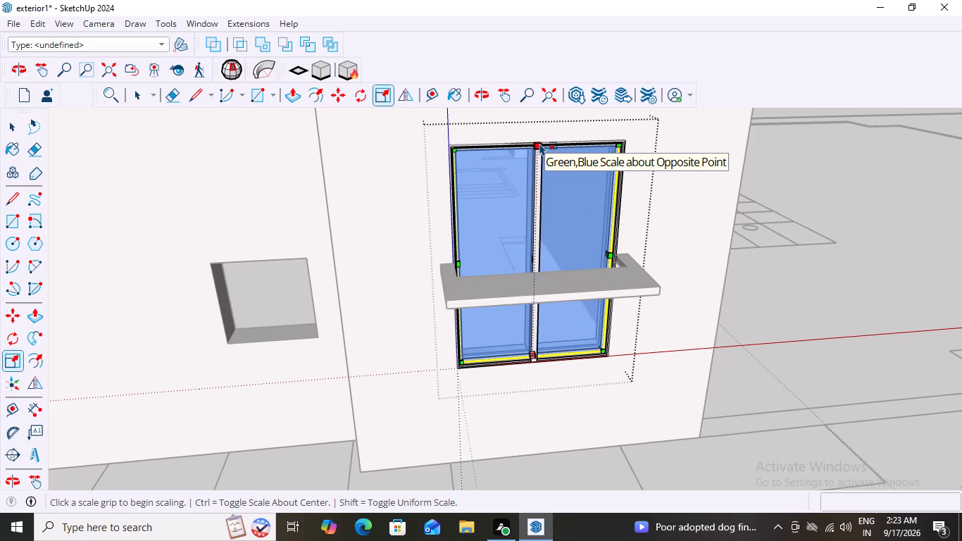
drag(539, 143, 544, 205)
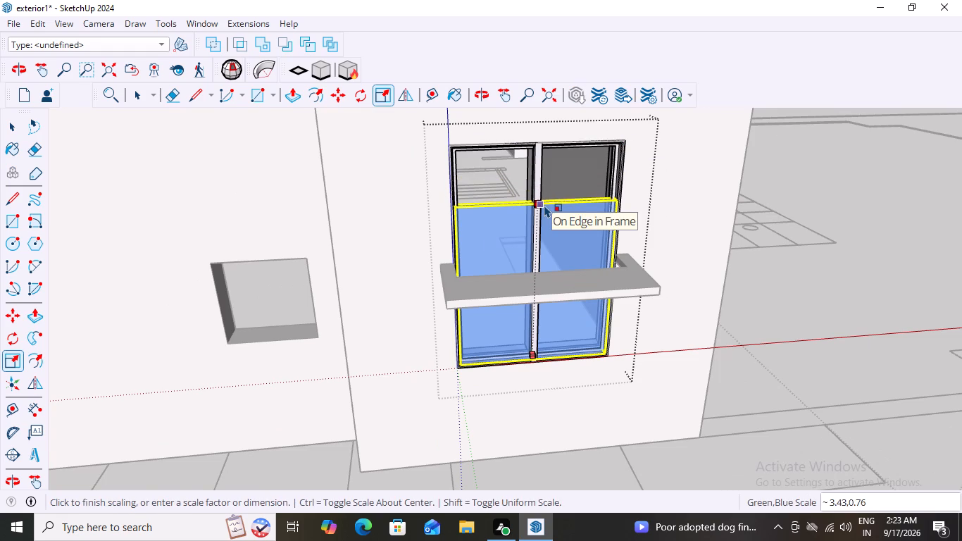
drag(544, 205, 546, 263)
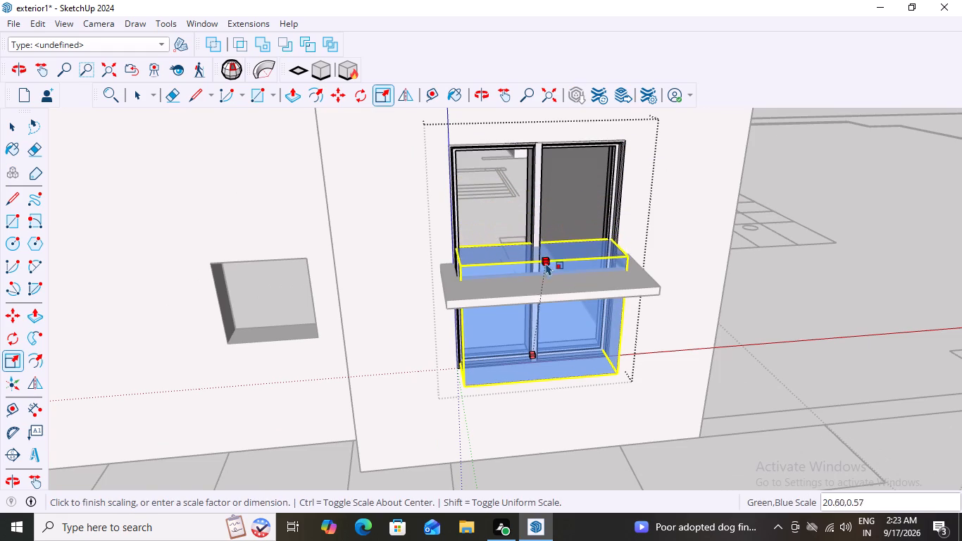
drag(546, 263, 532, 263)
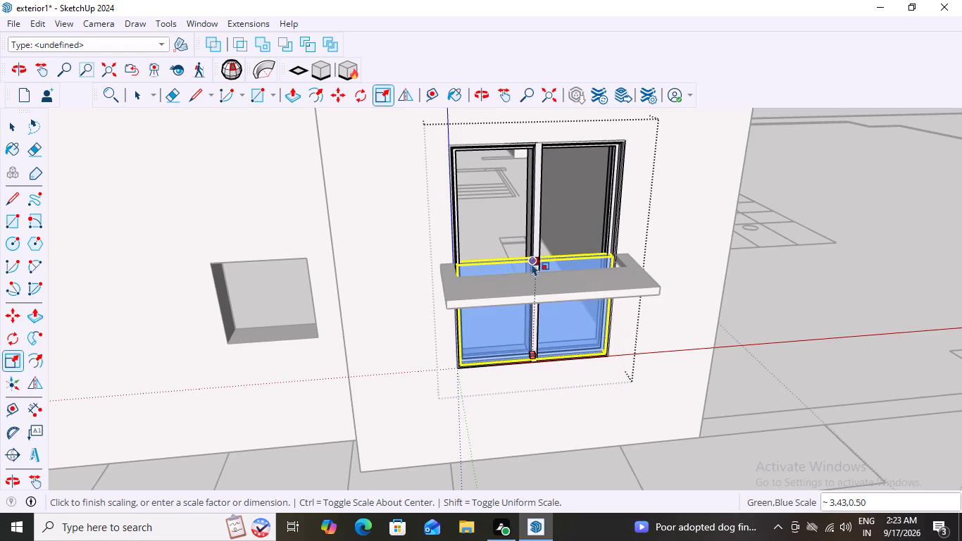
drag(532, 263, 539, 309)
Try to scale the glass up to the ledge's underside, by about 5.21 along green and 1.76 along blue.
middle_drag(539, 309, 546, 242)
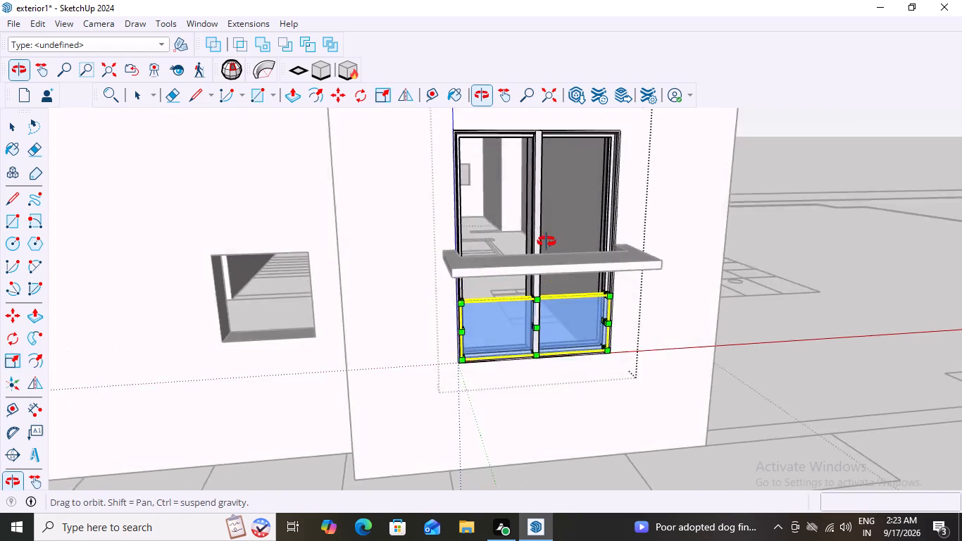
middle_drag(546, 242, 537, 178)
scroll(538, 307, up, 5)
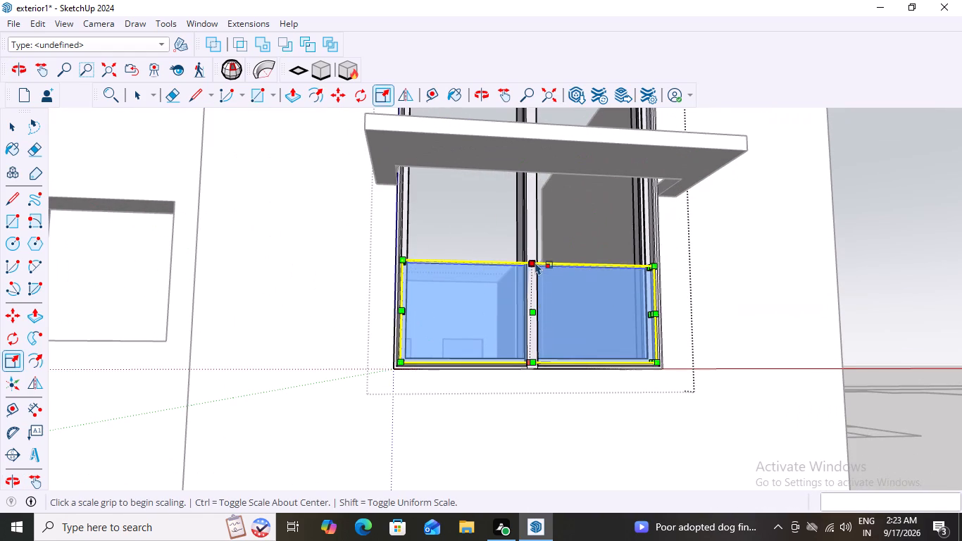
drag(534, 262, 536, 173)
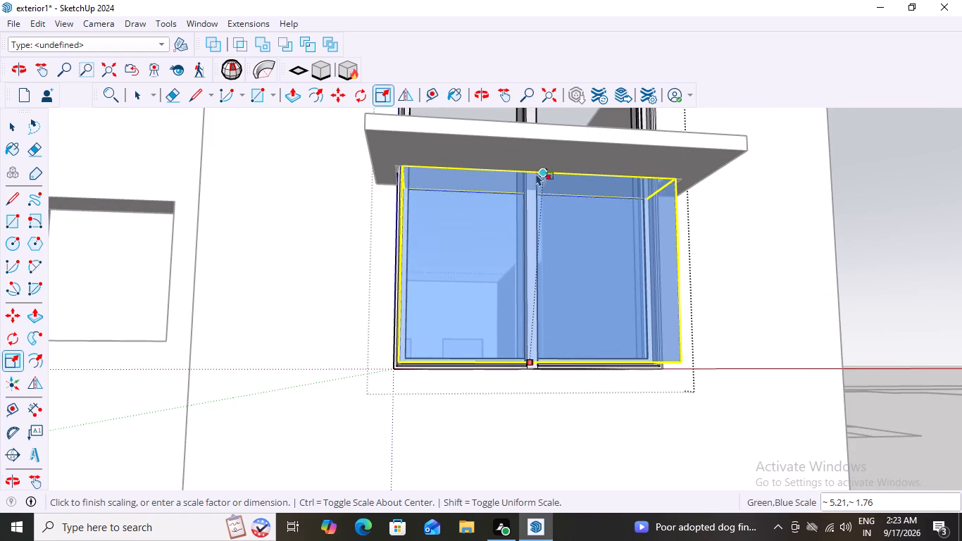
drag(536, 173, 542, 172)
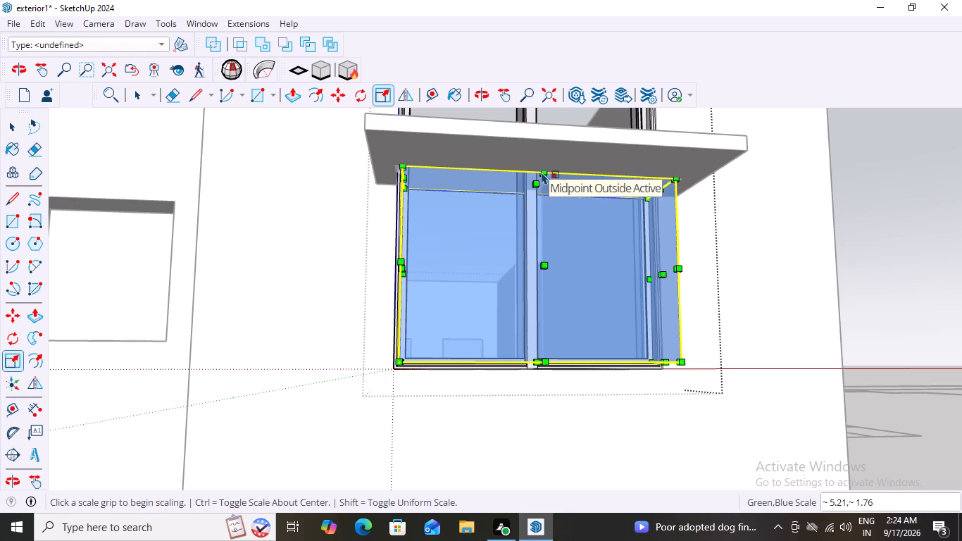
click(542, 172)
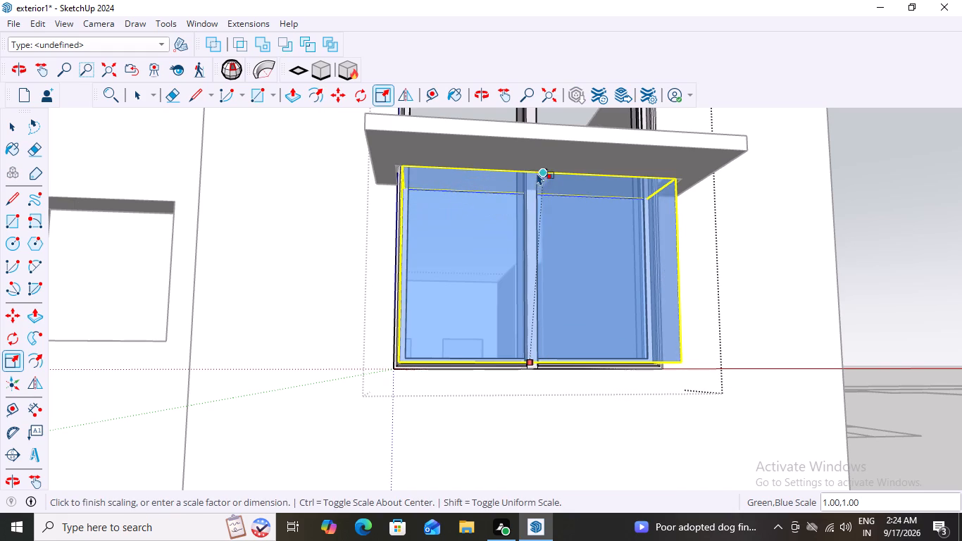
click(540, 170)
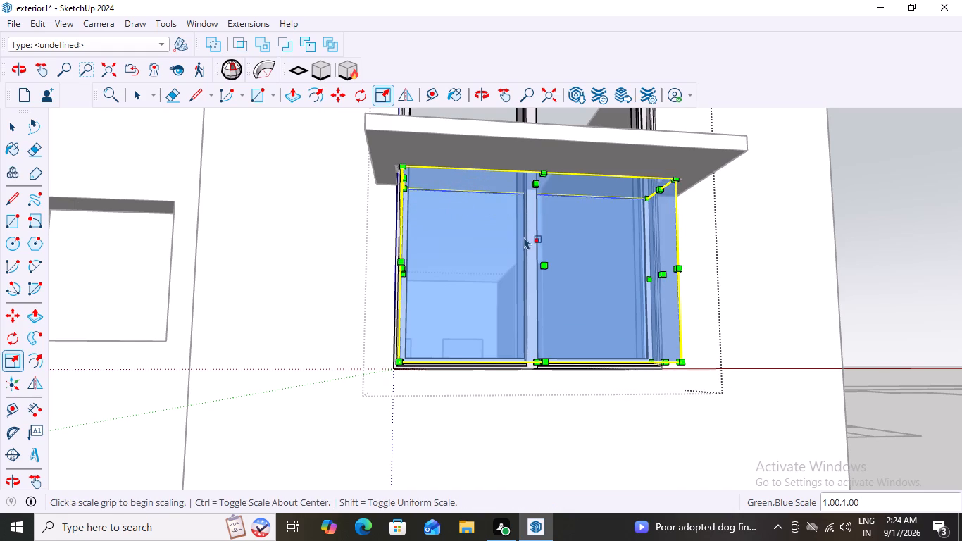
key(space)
Examine the rescaled glass against the window frame, the ledge and the wall face from the side and above.
scroll(546, 268, down, 11)
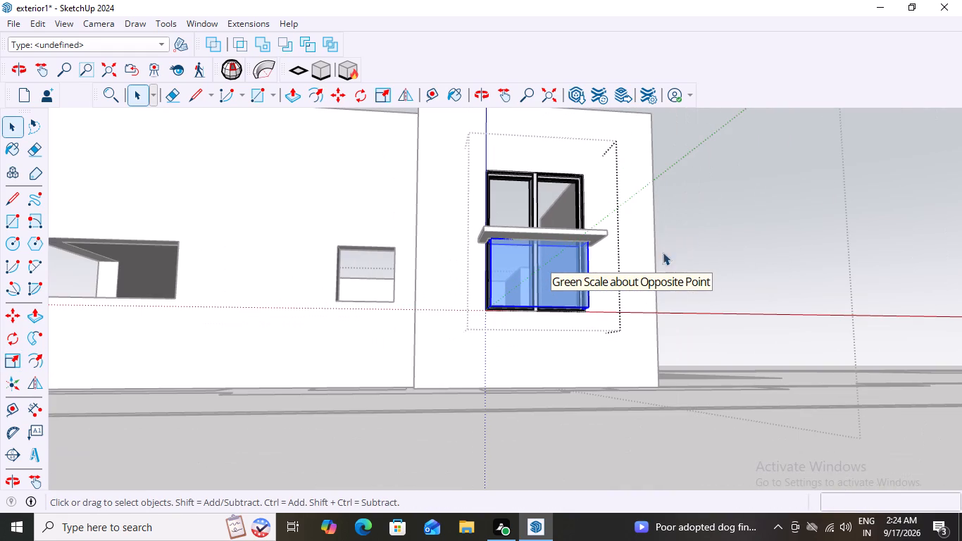
click(728, 199)
middle_drag(721, 211, 530, 278)
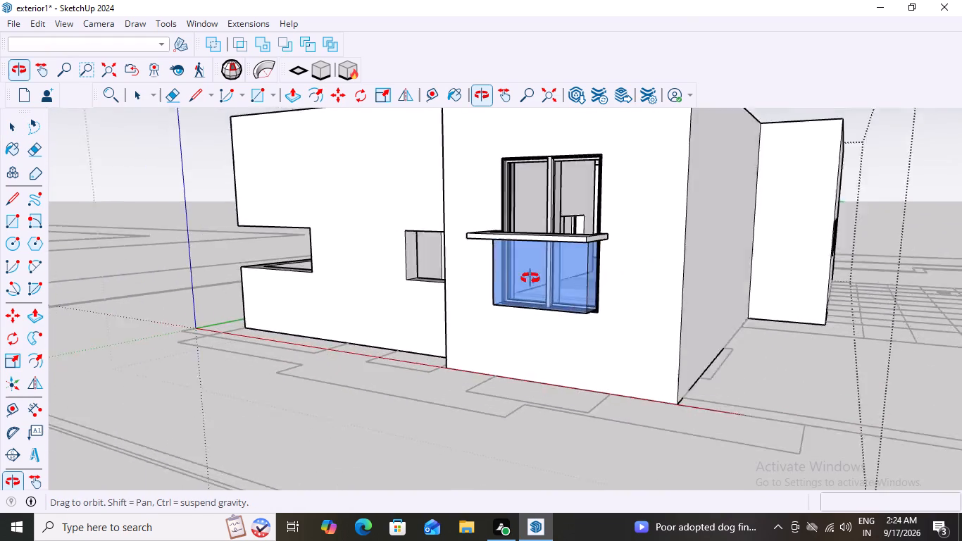
middle_drag(530, 278, 472, 283)
scroll(585, 192, up, 2)
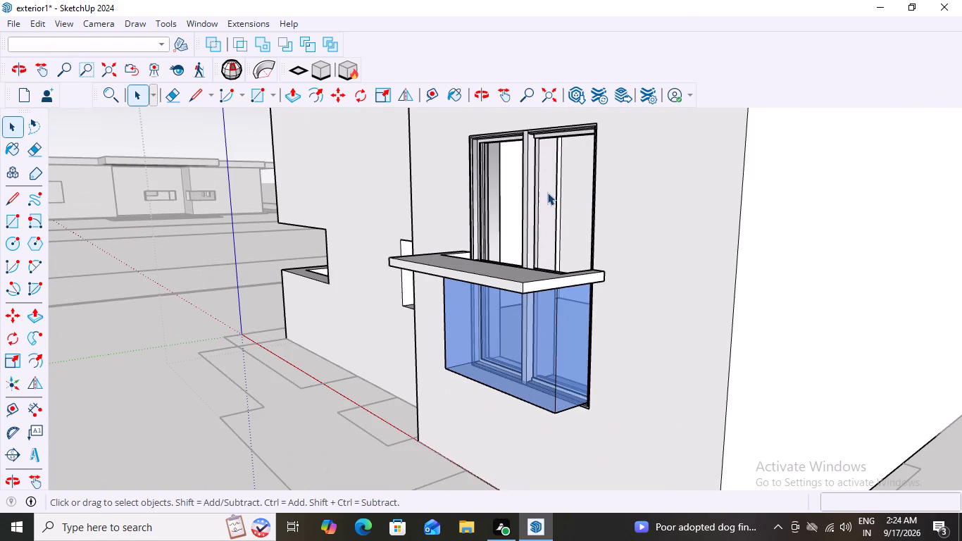
click(547, 192)
scroll(558, 192, down, 3)
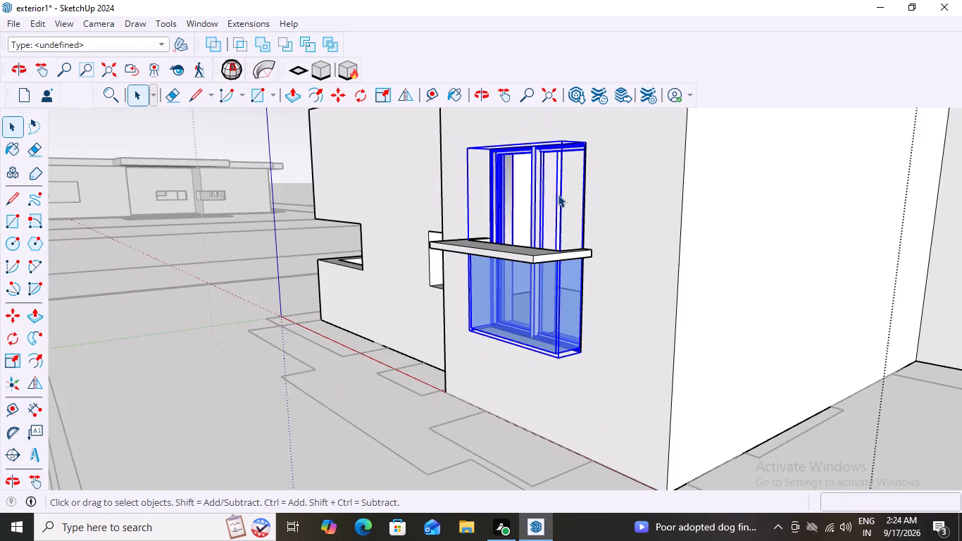
middle_drag(558, 194, 624, 232)
key(Escape)
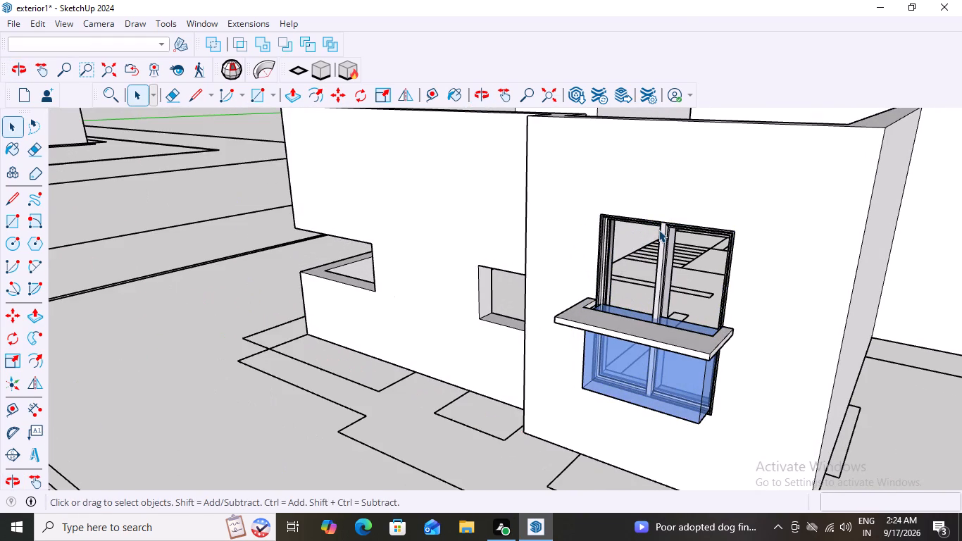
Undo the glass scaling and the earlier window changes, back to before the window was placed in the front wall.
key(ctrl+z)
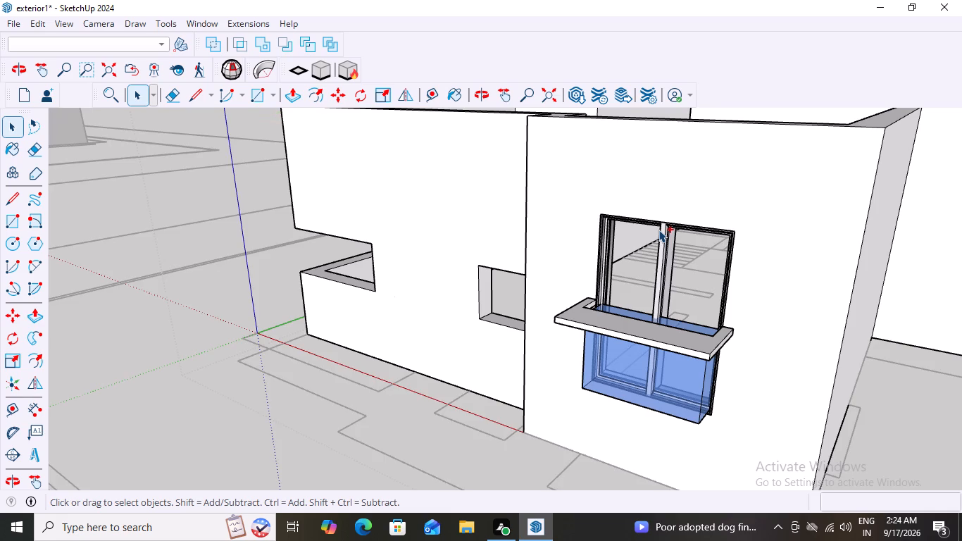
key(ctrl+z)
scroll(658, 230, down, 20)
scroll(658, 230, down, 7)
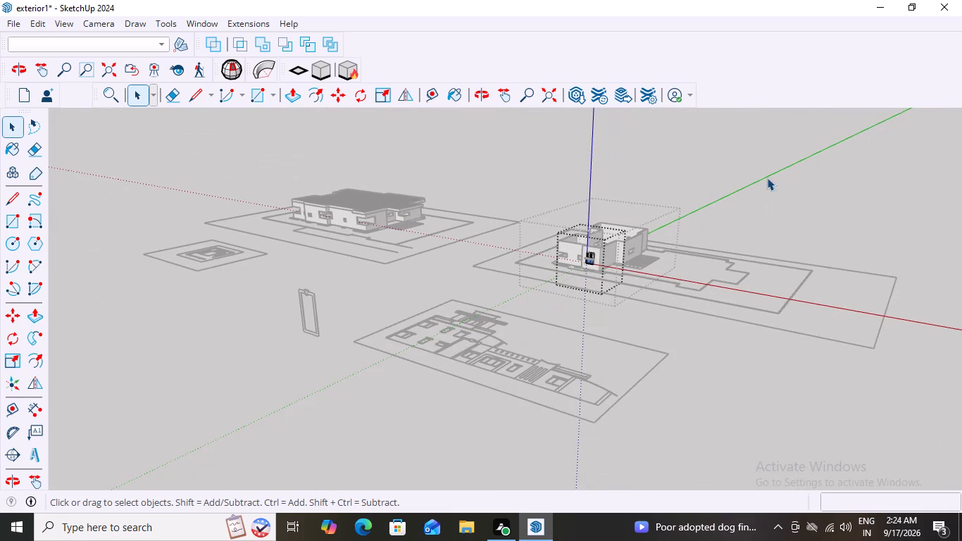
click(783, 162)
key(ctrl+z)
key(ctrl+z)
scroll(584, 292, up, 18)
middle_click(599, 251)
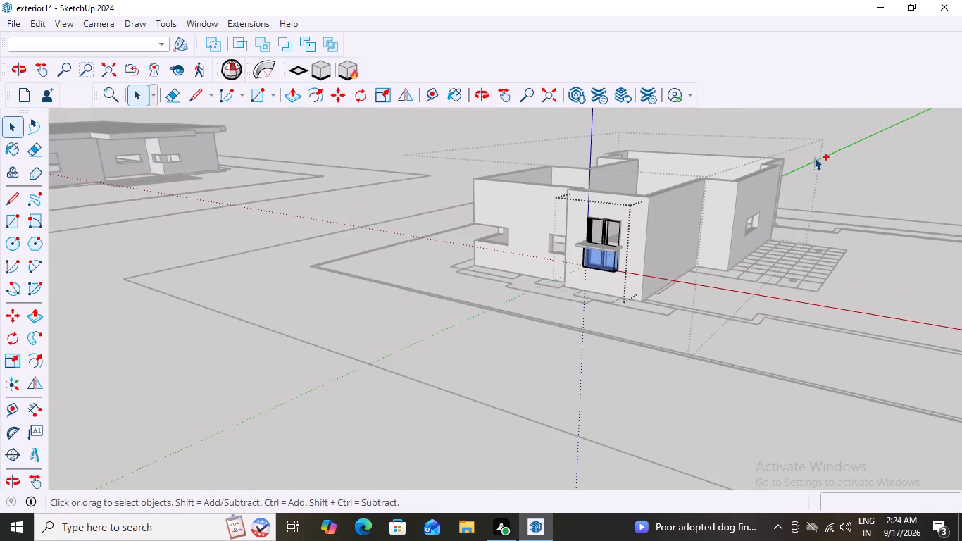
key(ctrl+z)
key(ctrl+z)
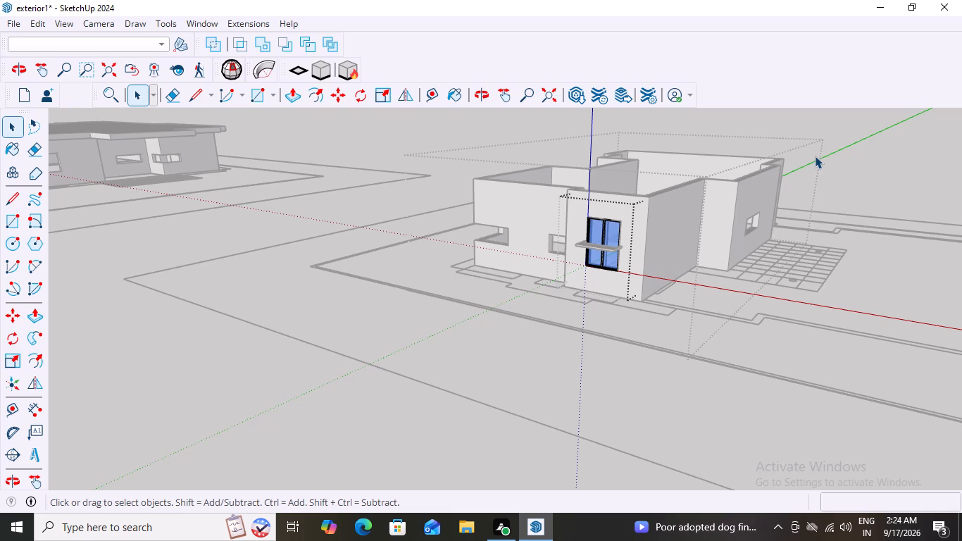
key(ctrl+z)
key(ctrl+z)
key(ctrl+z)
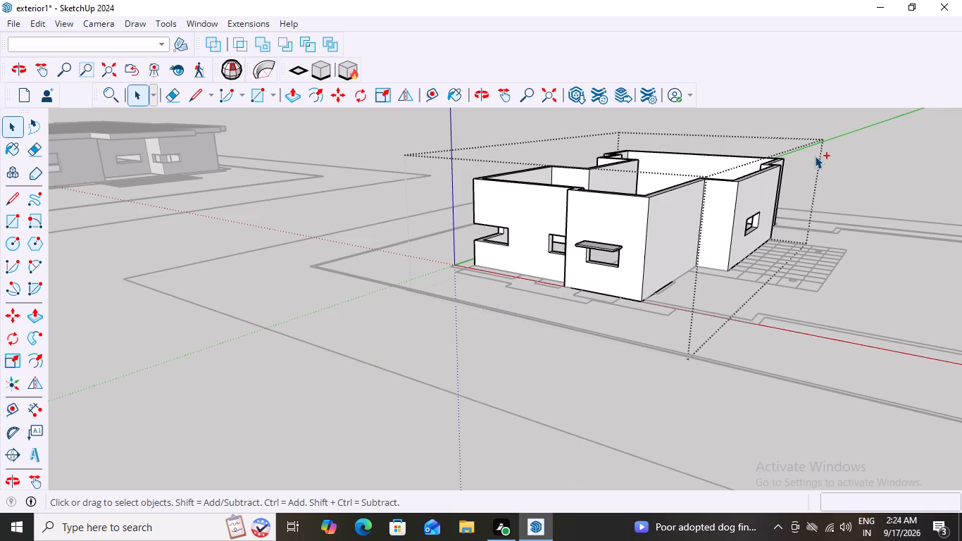
Examine the second house from the front, above and around its outer walls, up to the side wall's window opening.
scroll(614, 263, up, 3)
middle_drag(604, 259, 660, 239)
scroll(778, 180, down, 10)
scroll(782, 155, up, 8)
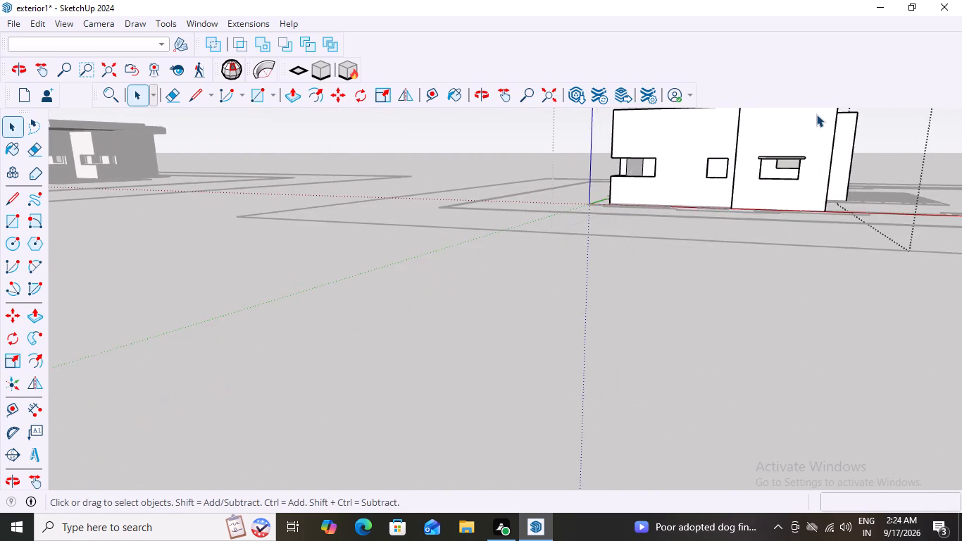
scroll(816, 114, up, 4)
scroll(818, 155, down, 9)
middle_drag(824, 128, 698, 177)
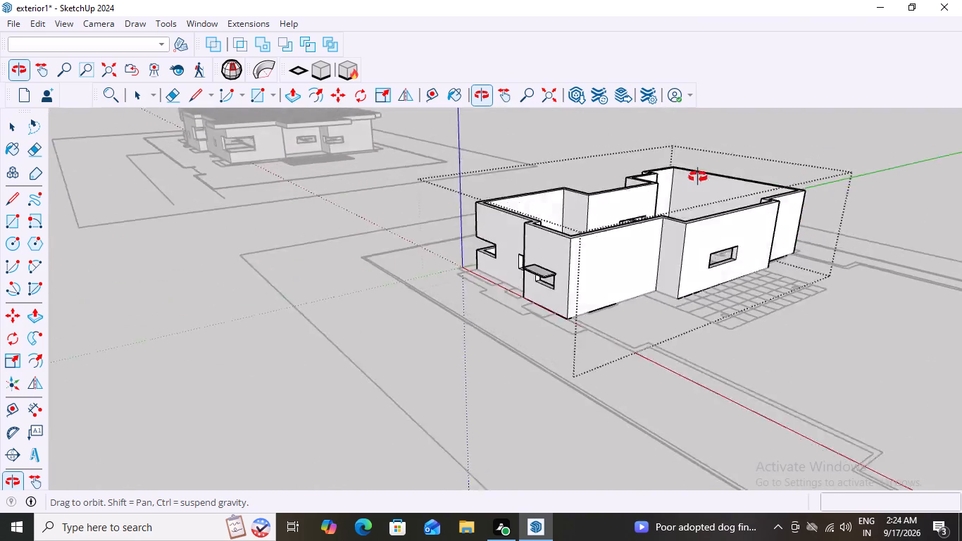
middle_drag(698, 177, 866, 207)
middle_drag(720, 240, 757, 287)
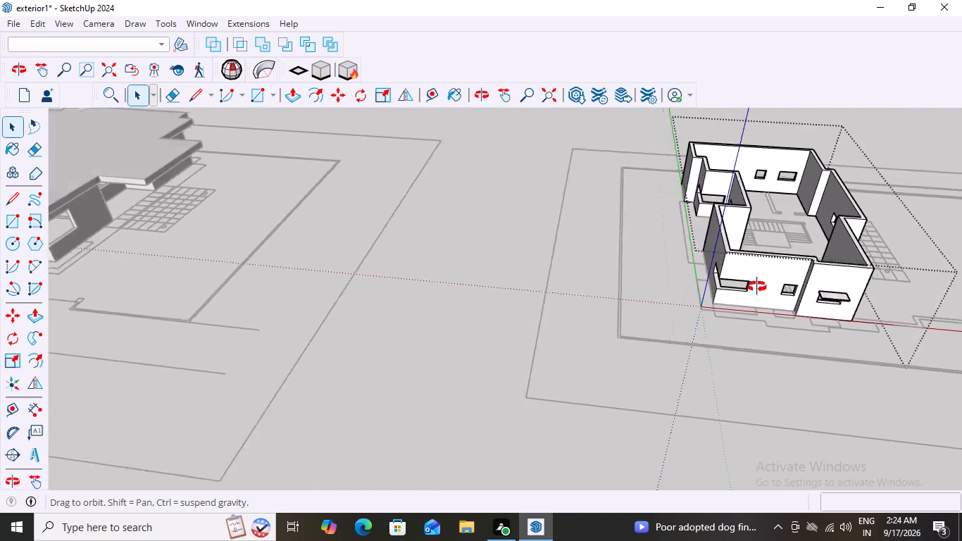
middle_drag(757, 287, 875, 353)
scroll(937, 350, down, 13)
scroll(807, 288, down, 4)
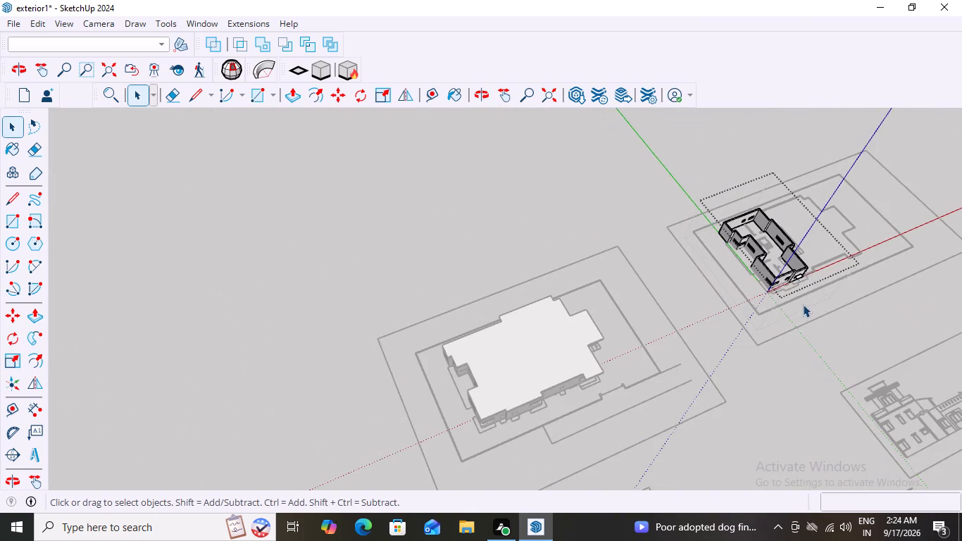
scroll(837, 251, down, 3)
middle_drag(858, 258, 593, 201)
scroll(593, 204, down, 8)
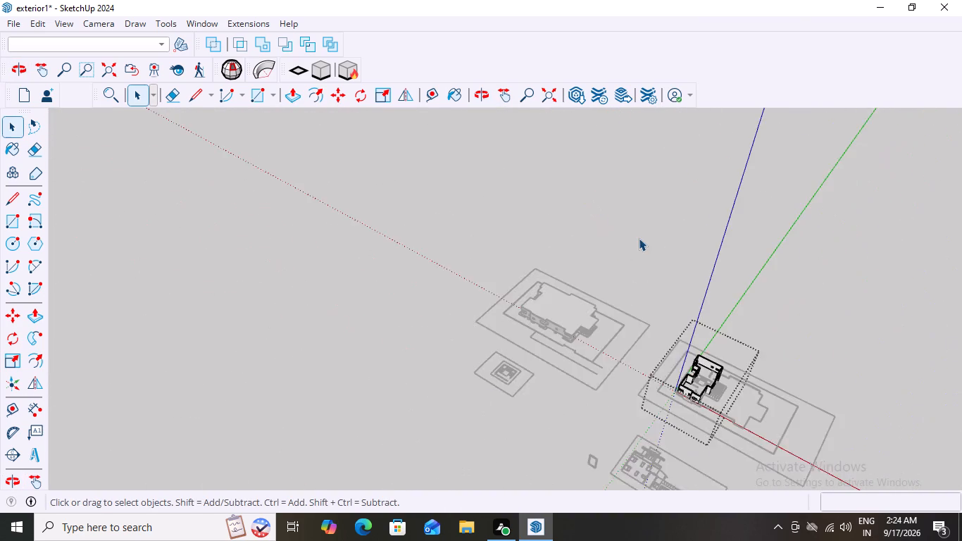
scroll(639, 238, down, 4)
middle_drag(709, 375, 514, 245)
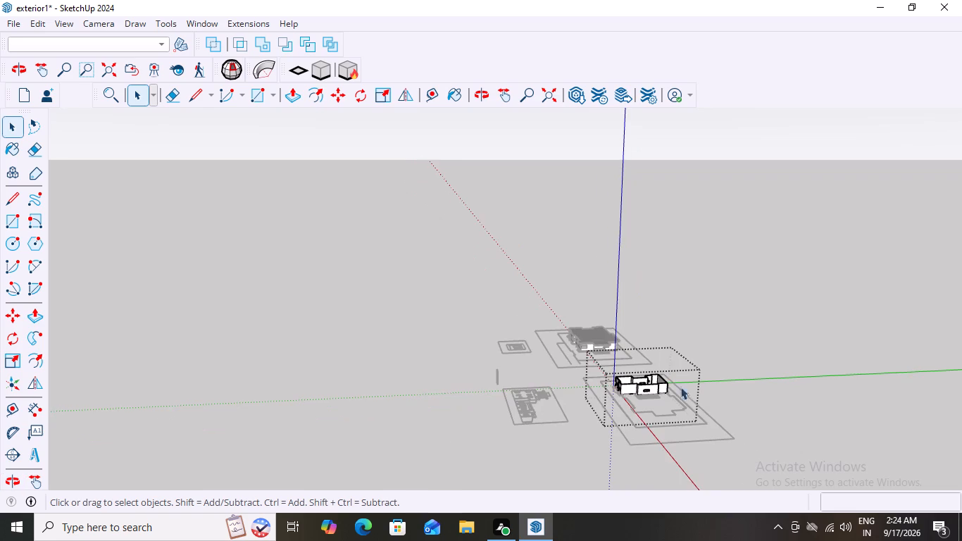
scroll(673, 385, up, 20)
scroll(673, 385, up, 6)
middle_click(652, 384)
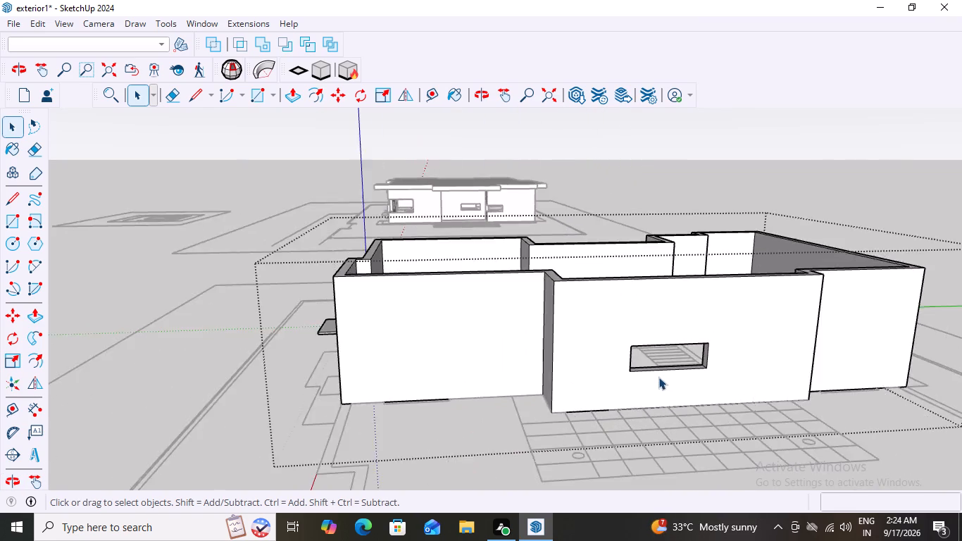
scroll(658, 377, up, 12)
middle_drag(701, 366, 673, 359)
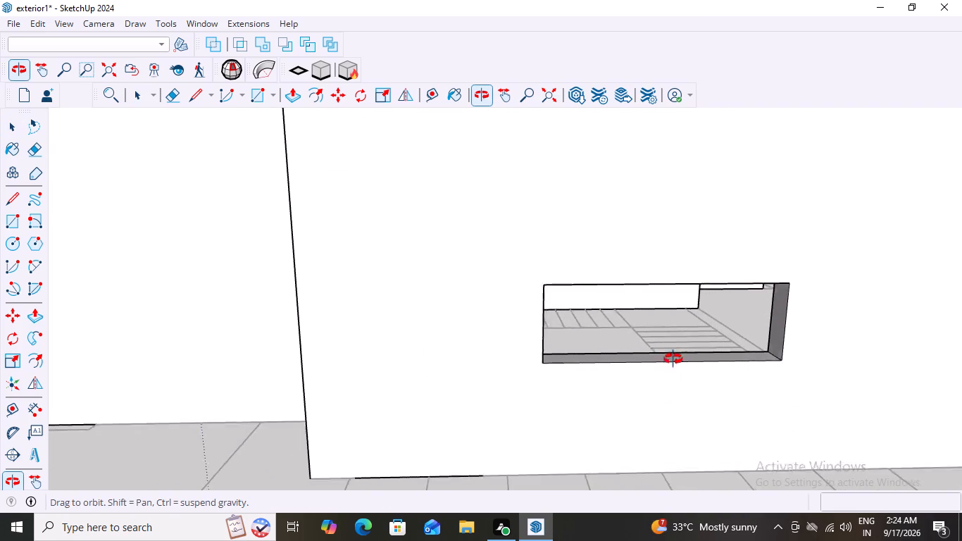
Examine the second house from the side wall around to the front wall's window openings, including the one beneath the projecting ledge.
middle_drag(673, 359, 661, 360)
scroll(663, 359, down, 19)
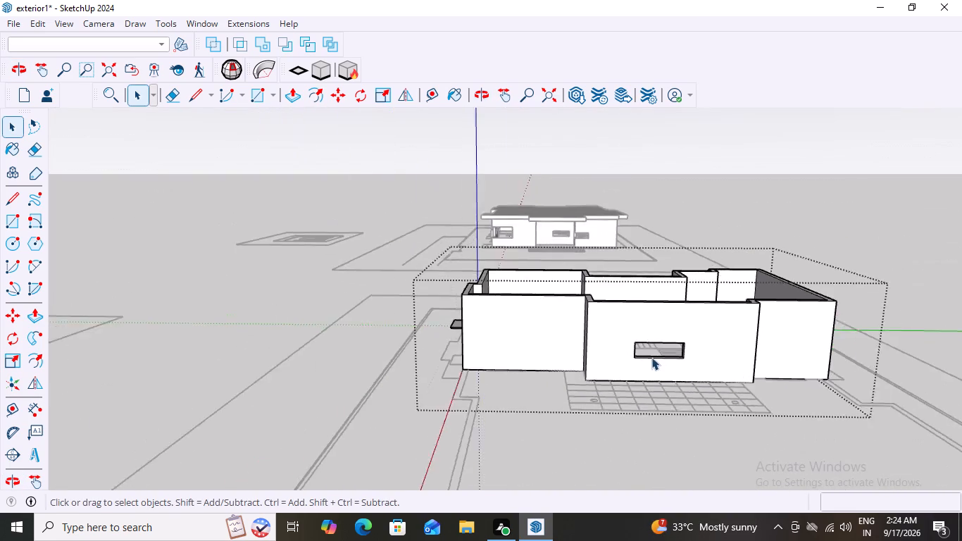
scroll(651, 357, down, 2)
middle_drag(583, 363, 878, 396)
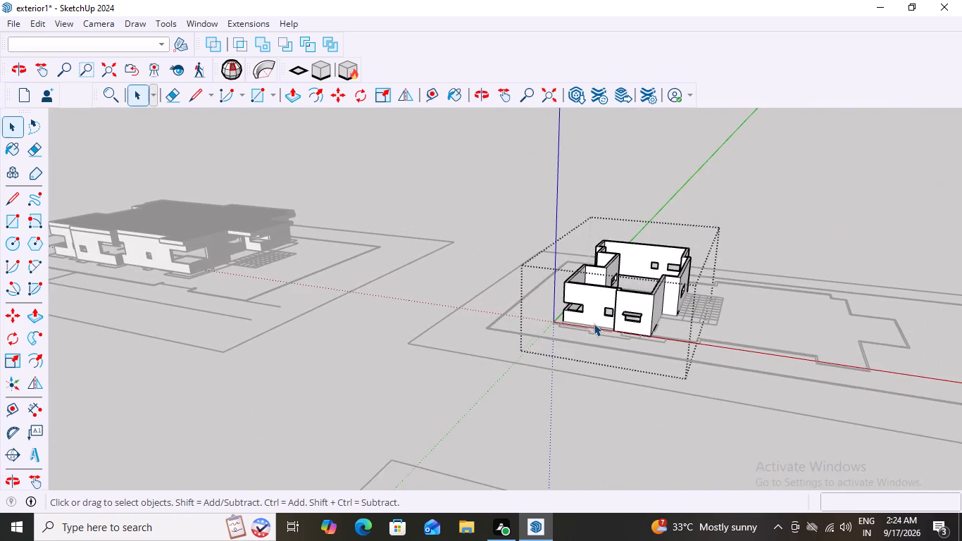
middle_drag(589, 318, 644, 326)
scroll(650, 310, up, 20)
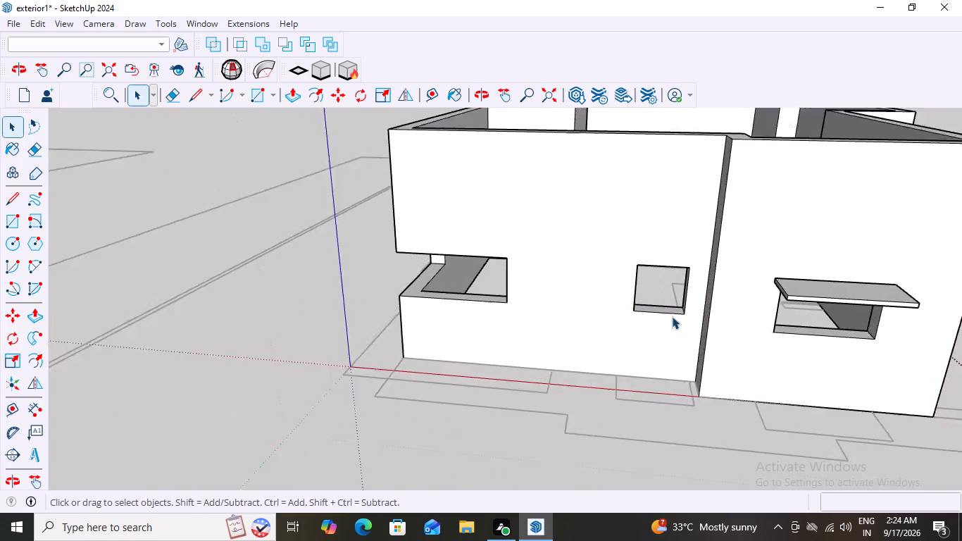
scroll(672, 316, up, 2)
middle_drag(687, 304, 692, 234)
scroll(636, 290, up, 3)
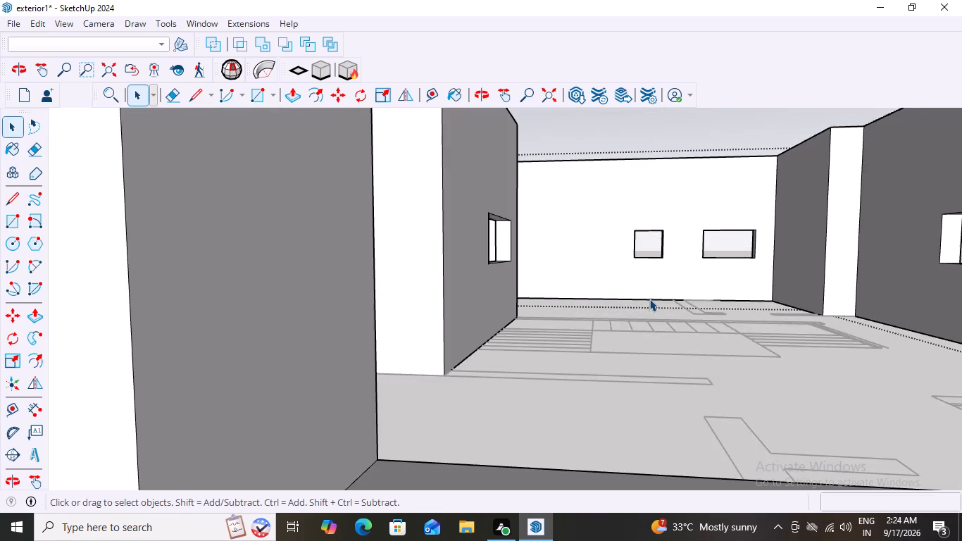
scroll(652, 299, down, 7)
middle_drag(654, 299, 653, 318)
scroll(652, 319, down, 1)
scroll(644, 337, up, 2)
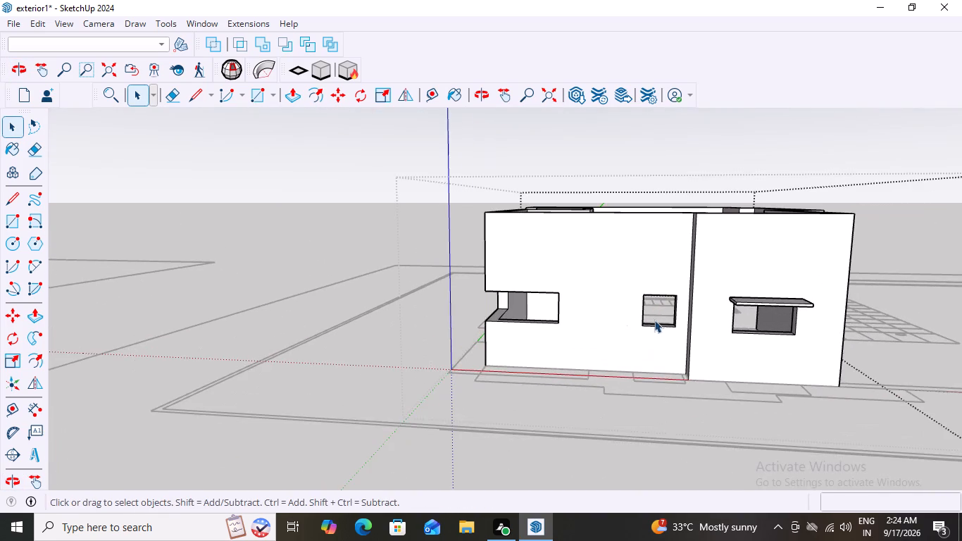
scroll(658, 309, up, 3)
middle_drag(656, 321, 661, 350)
middle_drag(701, 364, 724, 350)
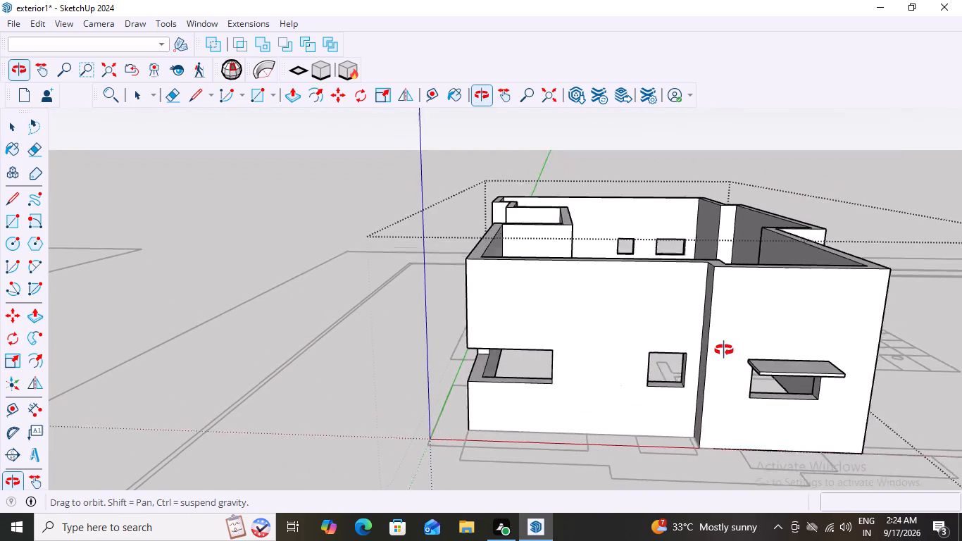
middle_drag(724, 350, 697, 321)
scroll(675, 393, up, 2)
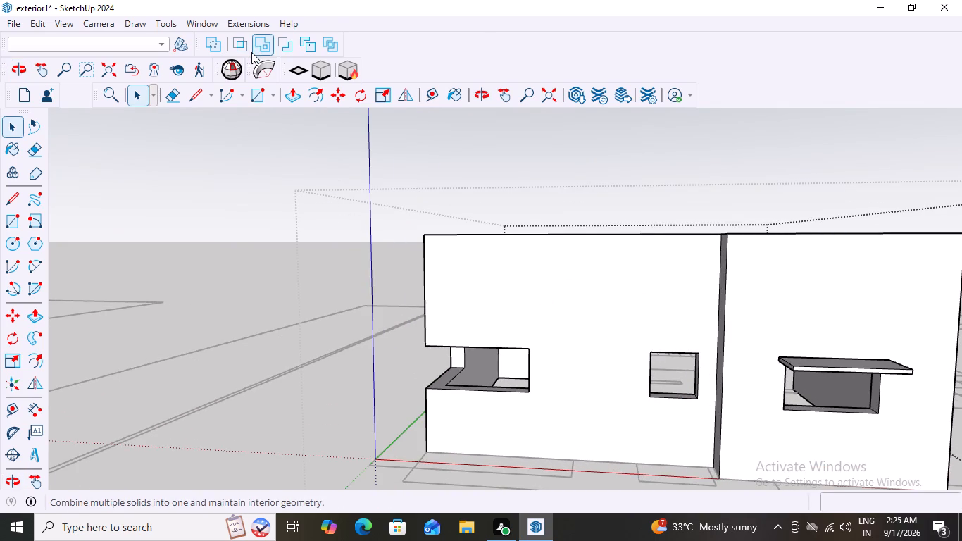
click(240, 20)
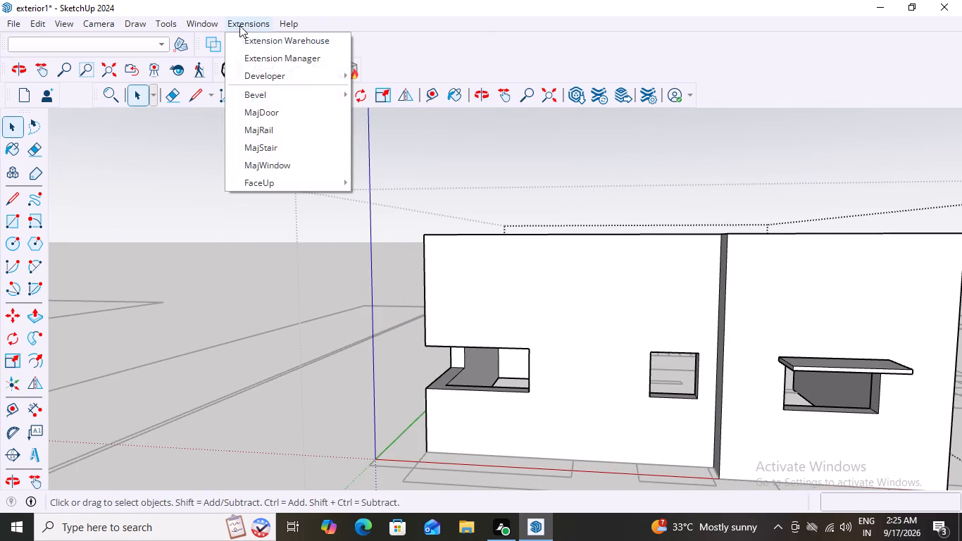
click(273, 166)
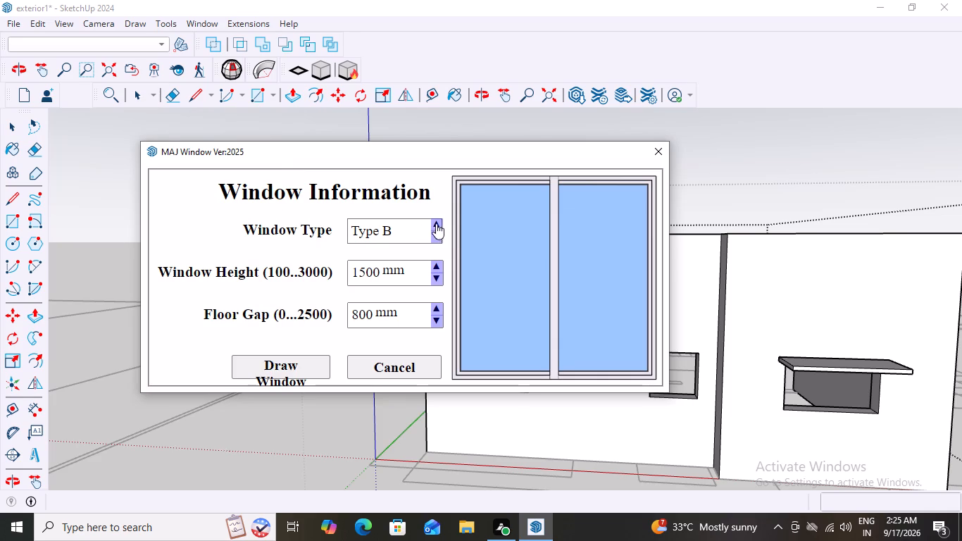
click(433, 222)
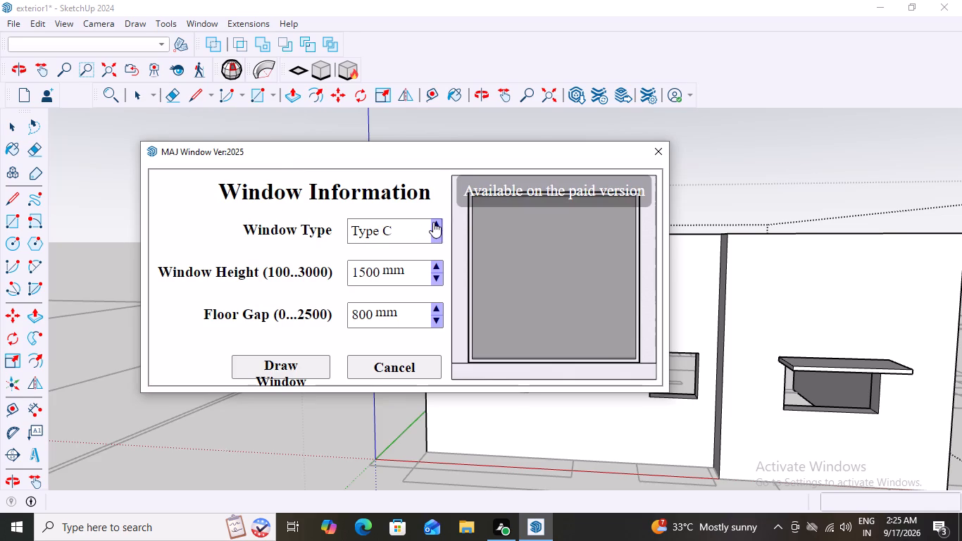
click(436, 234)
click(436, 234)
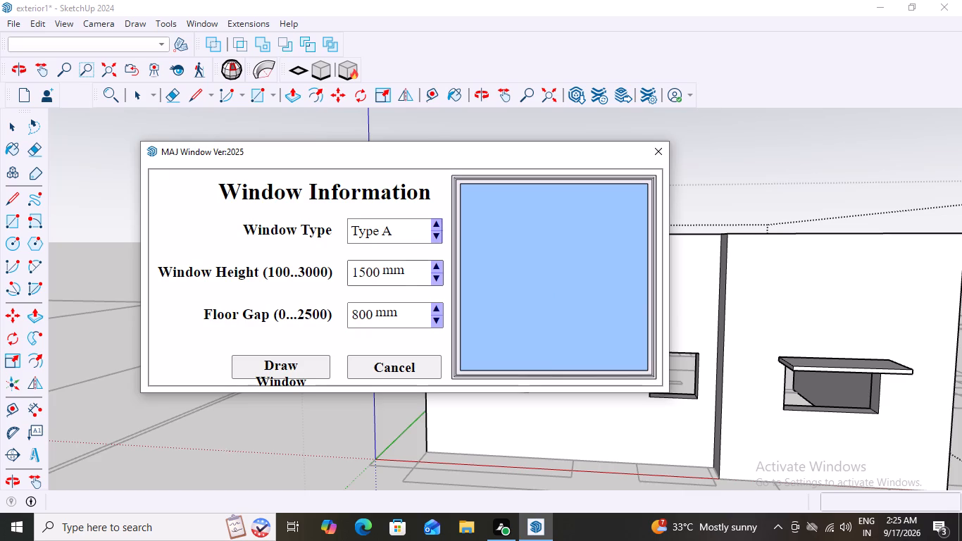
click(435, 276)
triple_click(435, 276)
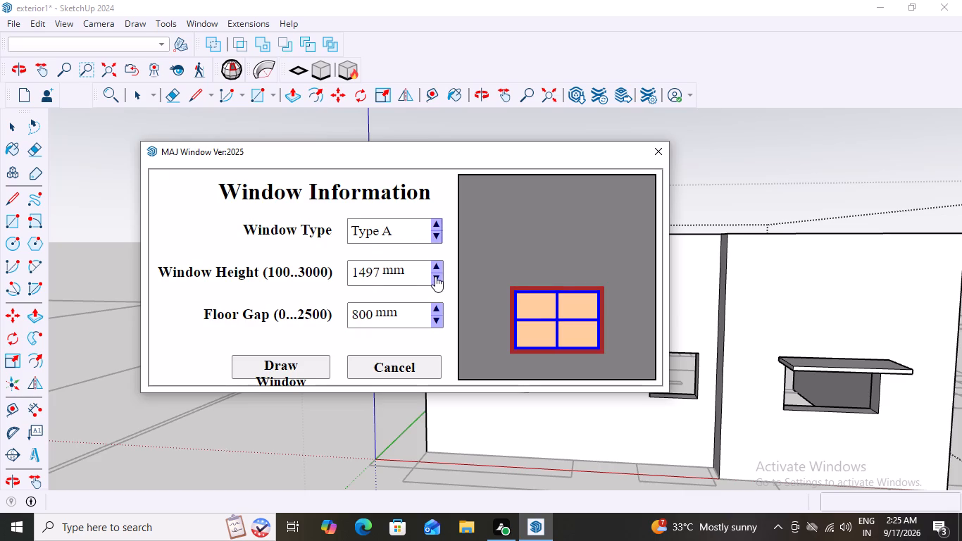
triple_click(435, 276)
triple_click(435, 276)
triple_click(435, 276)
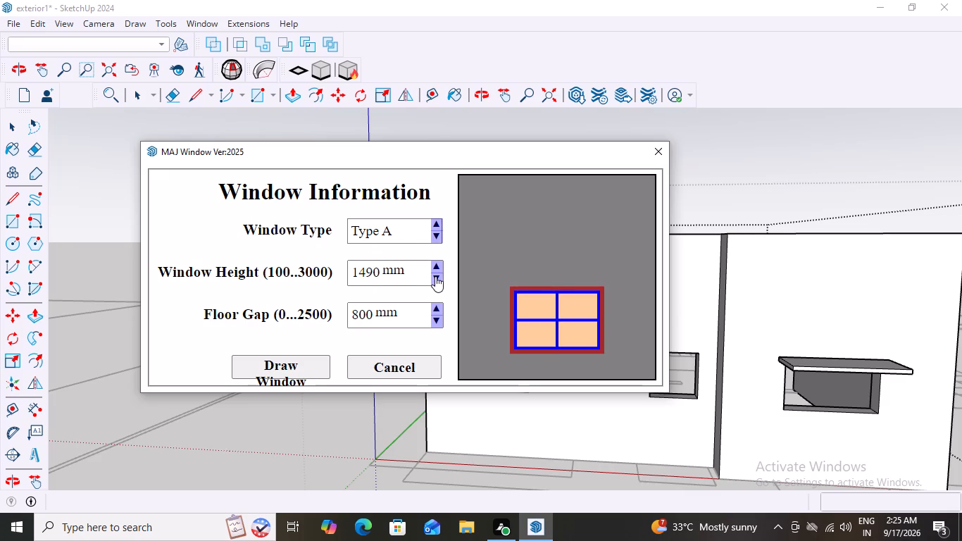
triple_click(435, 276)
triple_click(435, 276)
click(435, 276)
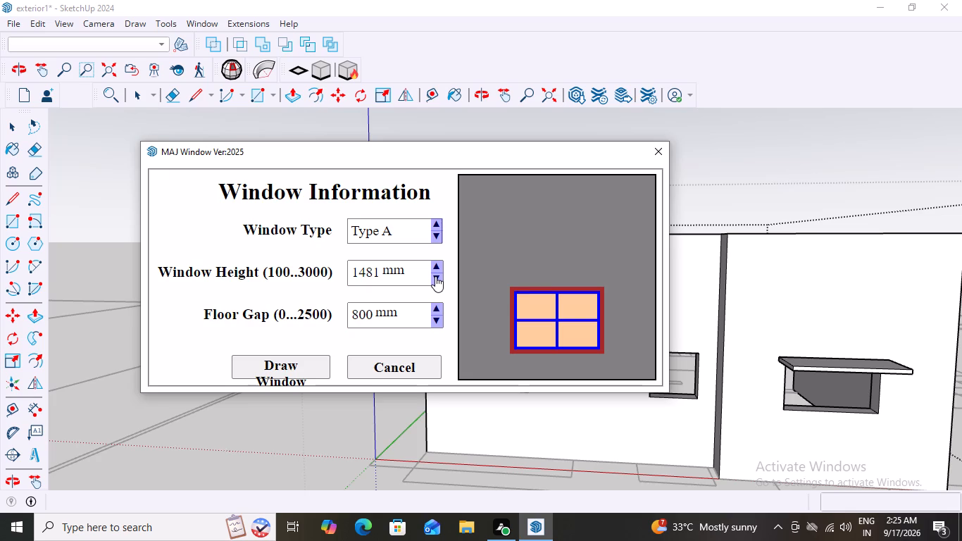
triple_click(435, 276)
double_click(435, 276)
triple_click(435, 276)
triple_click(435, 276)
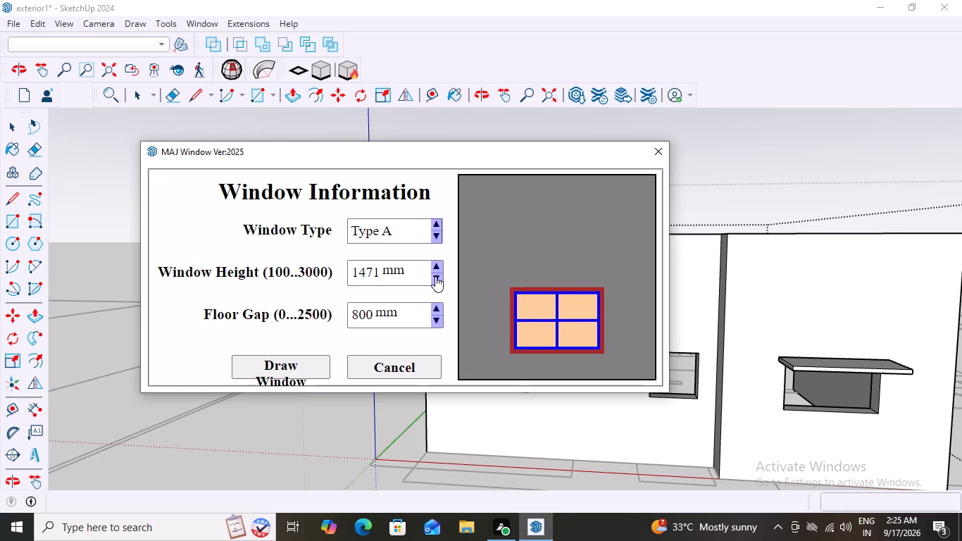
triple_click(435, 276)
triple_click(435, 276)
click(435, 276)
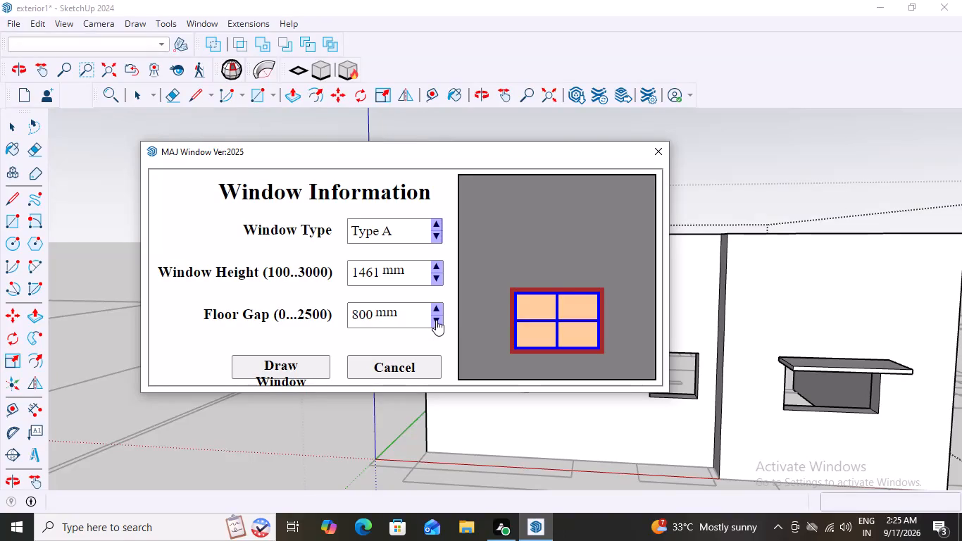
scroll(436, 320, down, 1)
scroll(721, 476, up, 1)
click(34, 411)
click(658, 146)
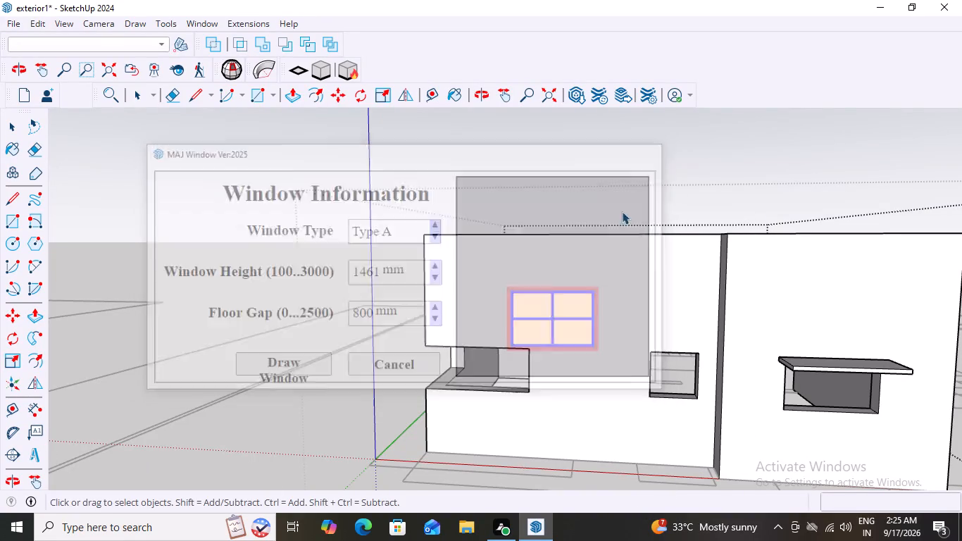
Measure the front wall's small square window opening: its sill height above the ground and its width along the bottom edge.
click(31, 405)
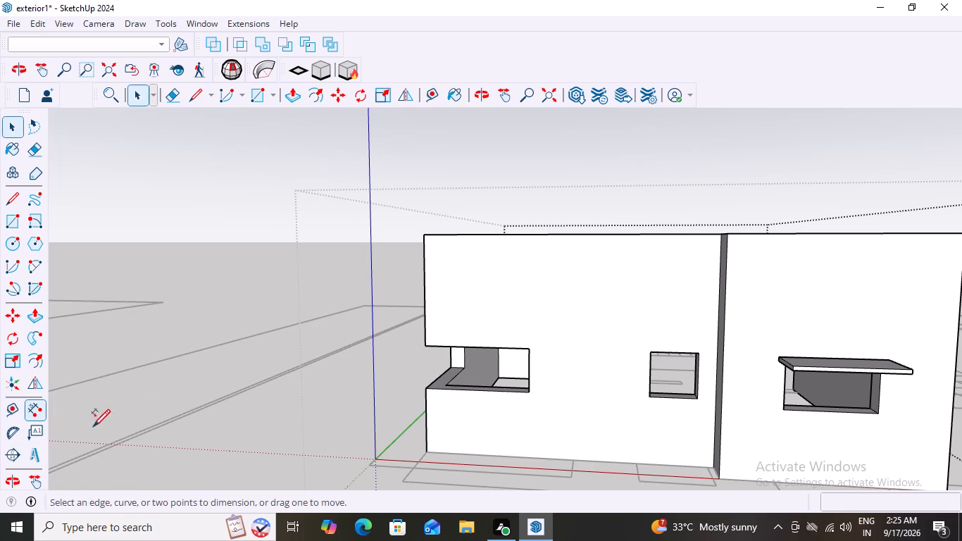
scroll(706, 430, up, 6)
scroll(699, 416, down, 6)
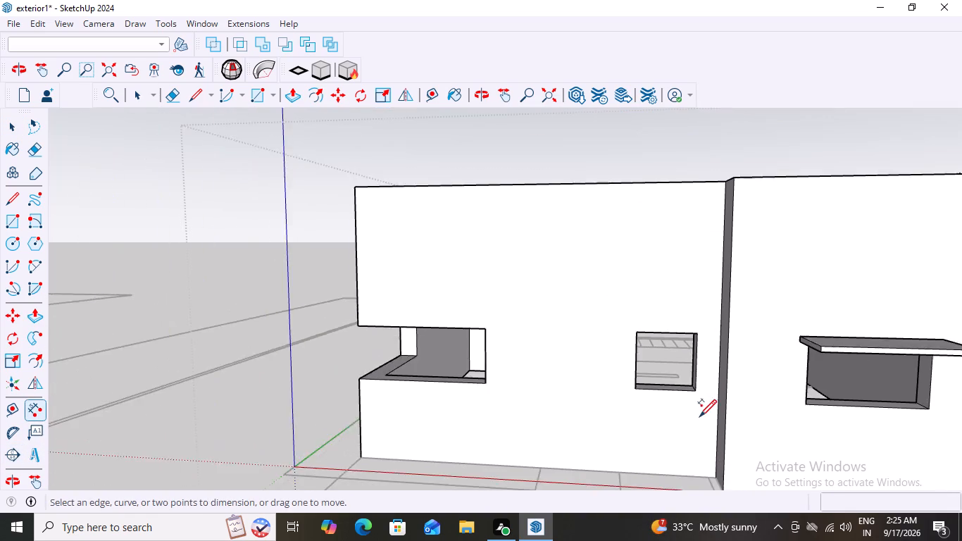
scroll(699, 416, down, 3)
scroll(684, 496, up, 11)
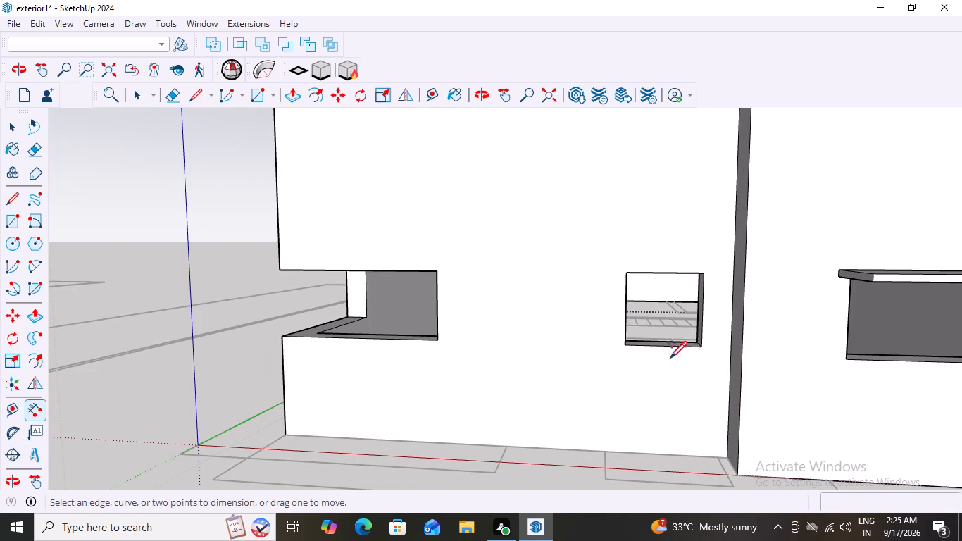
click(627, 344)
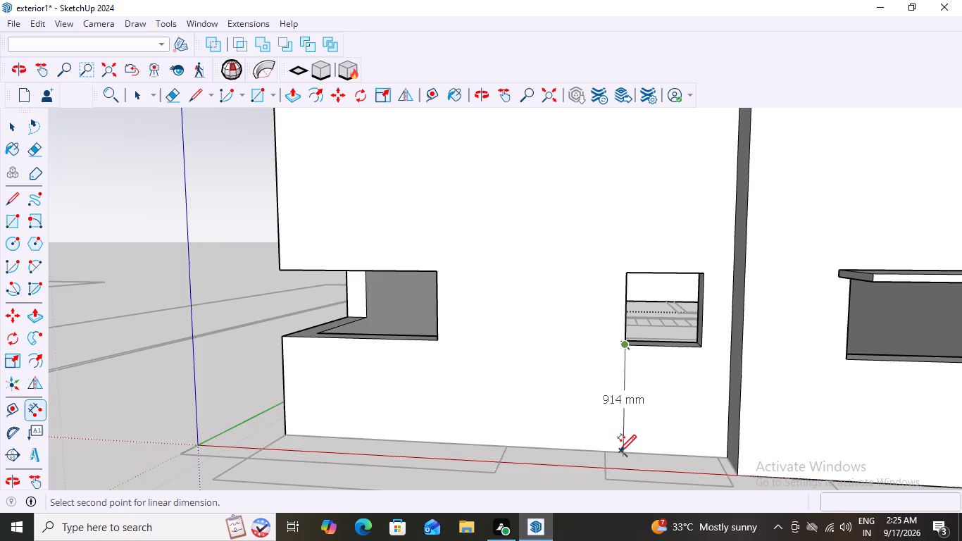
scroll(644, 312, up, 3)
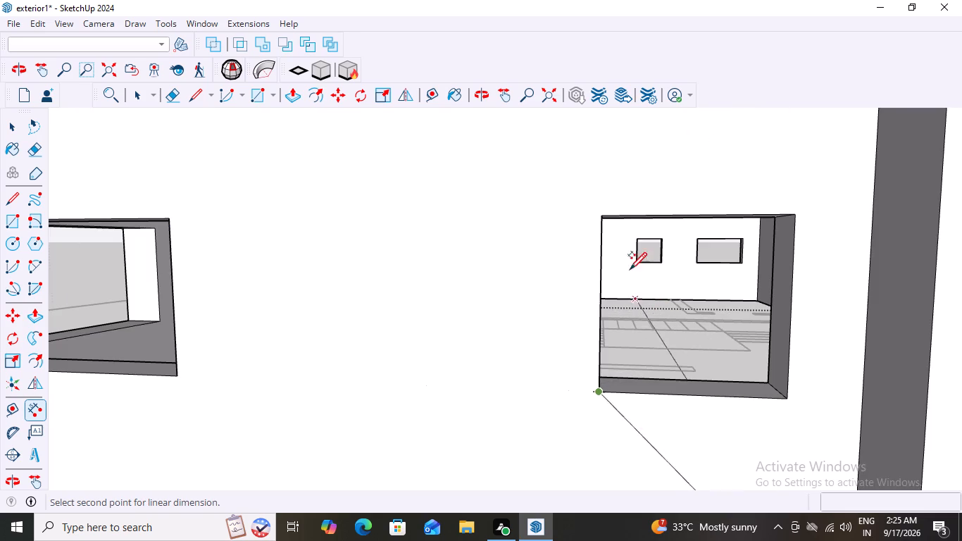
scroll(601, 213, down, 2)
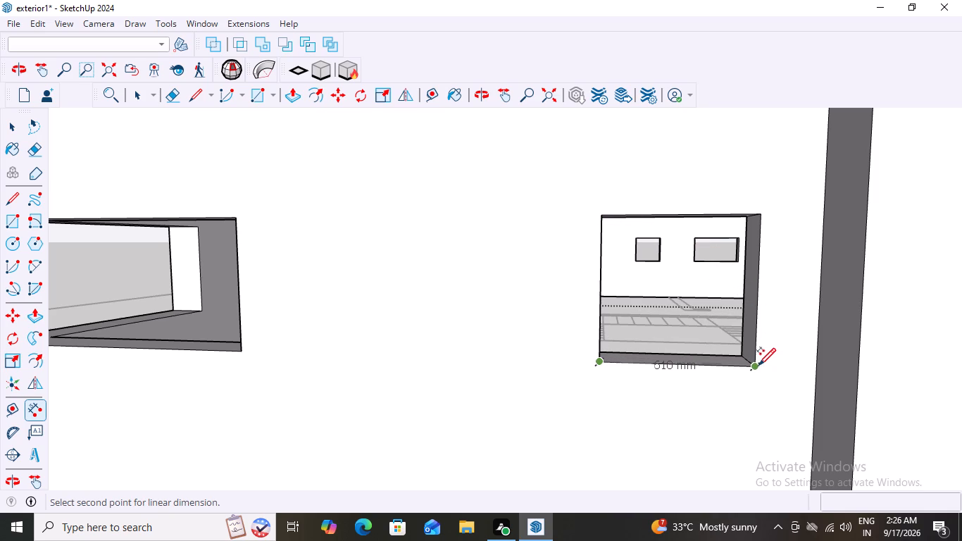
scroll(723, 388, up, 2)
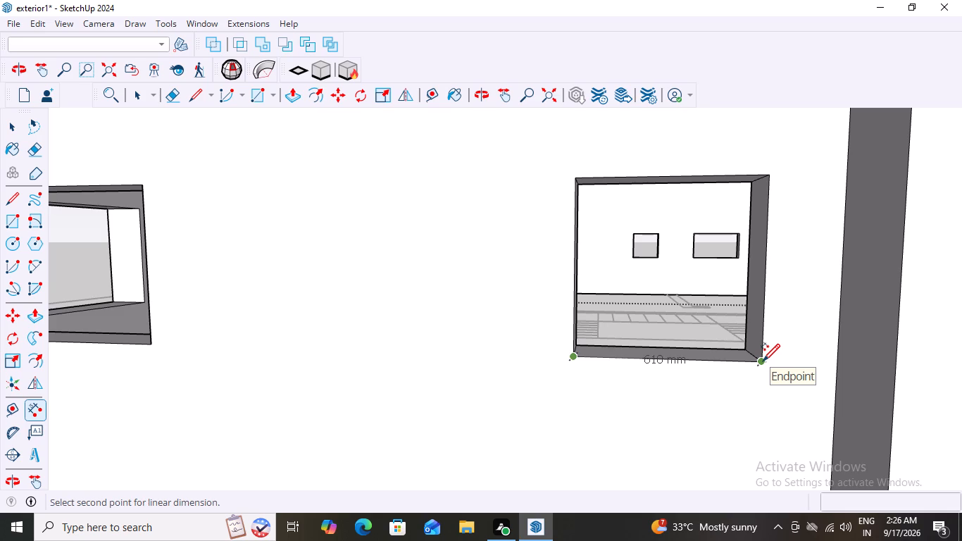
key(space)
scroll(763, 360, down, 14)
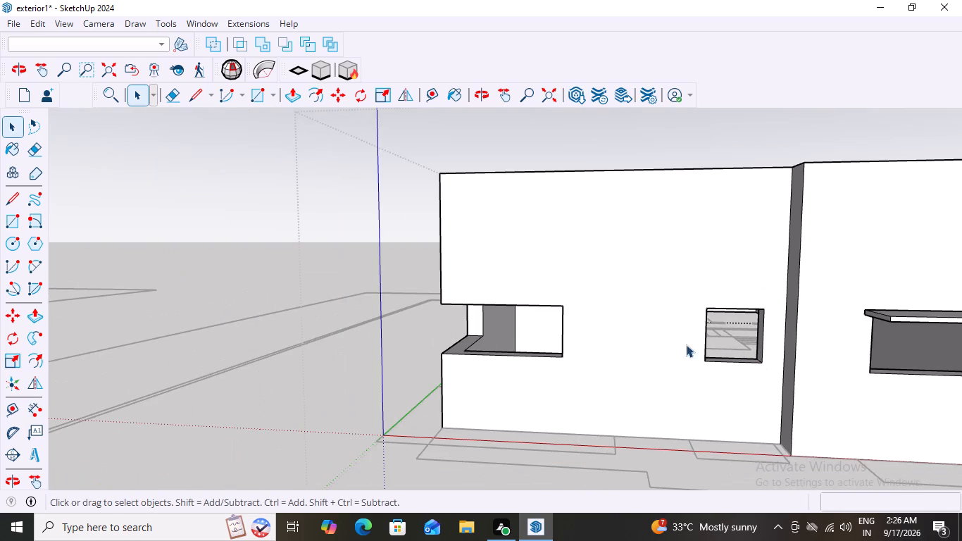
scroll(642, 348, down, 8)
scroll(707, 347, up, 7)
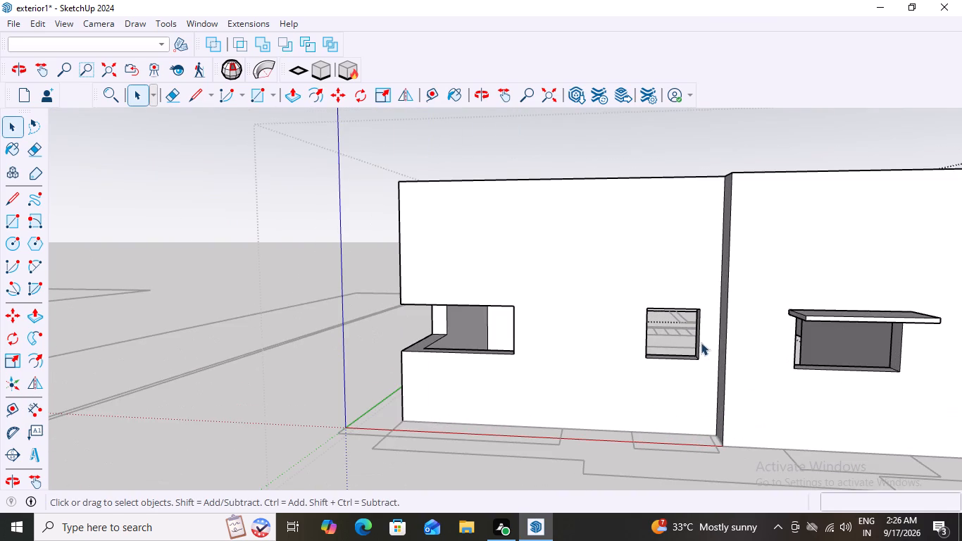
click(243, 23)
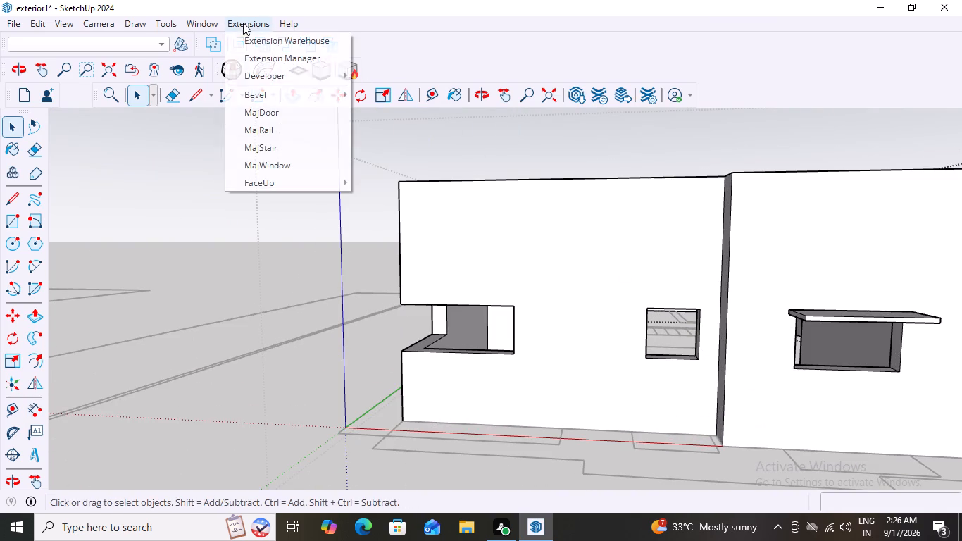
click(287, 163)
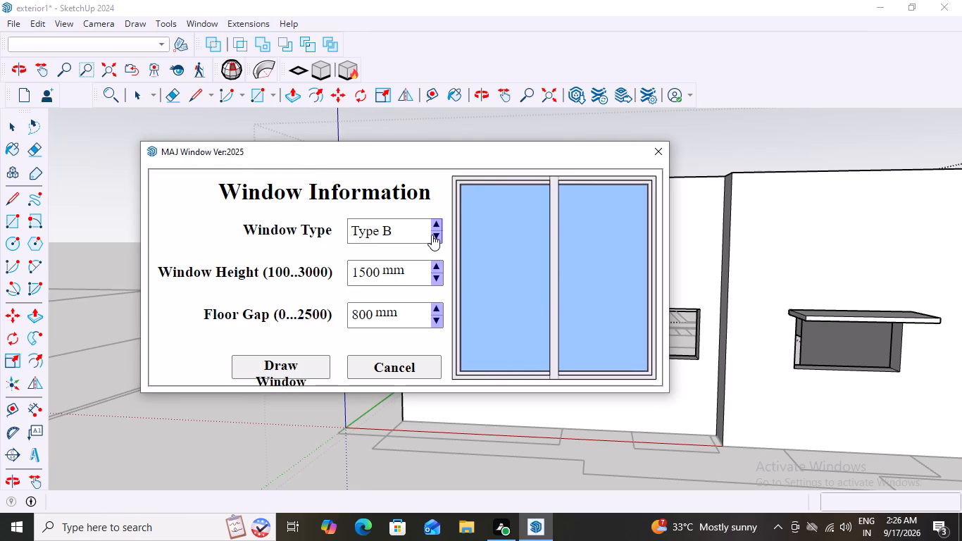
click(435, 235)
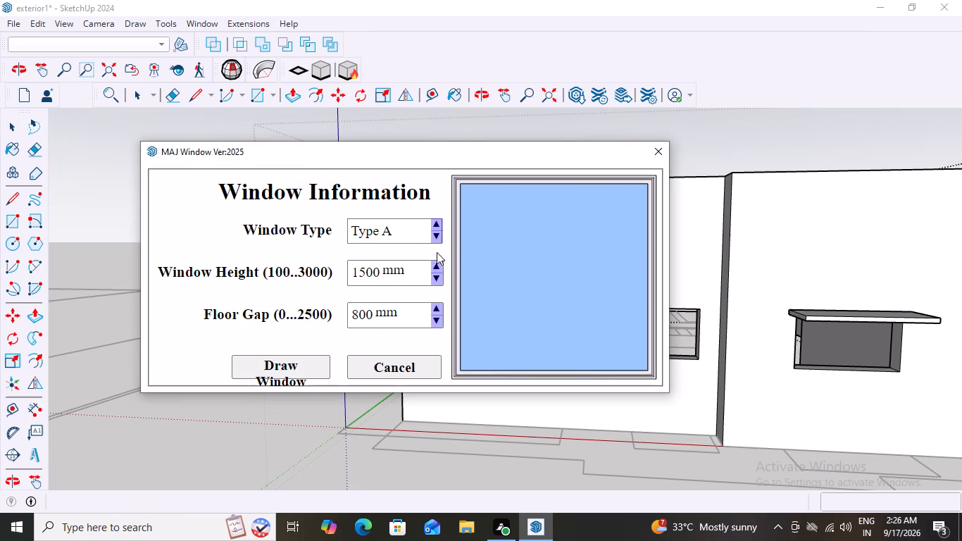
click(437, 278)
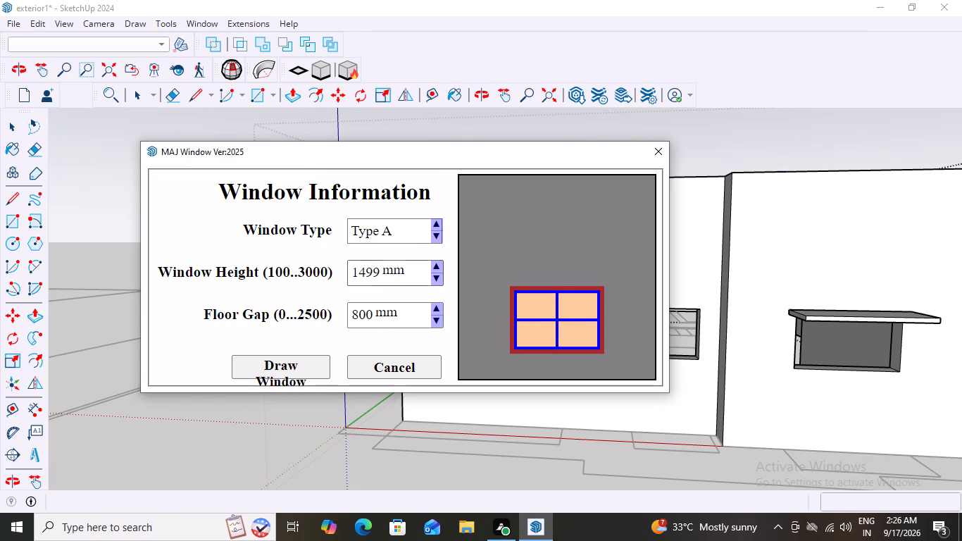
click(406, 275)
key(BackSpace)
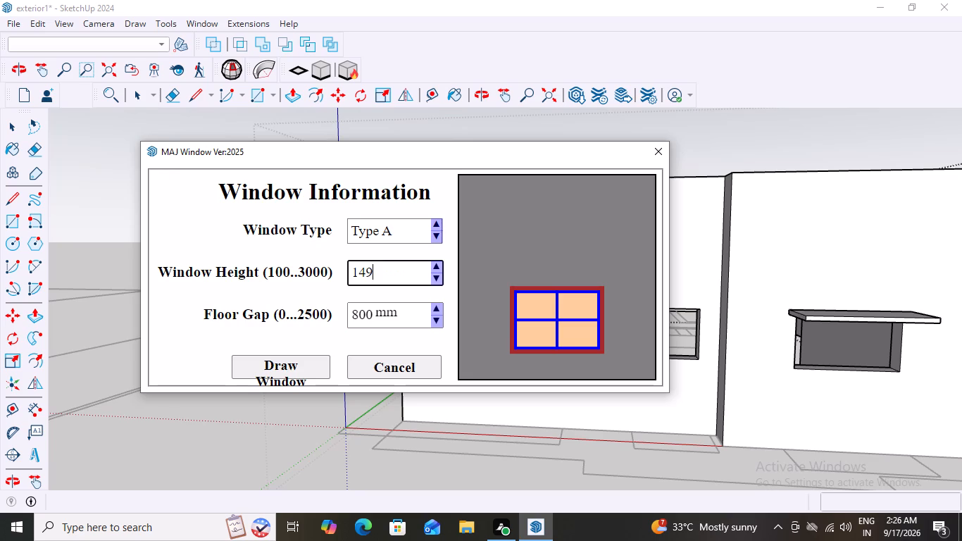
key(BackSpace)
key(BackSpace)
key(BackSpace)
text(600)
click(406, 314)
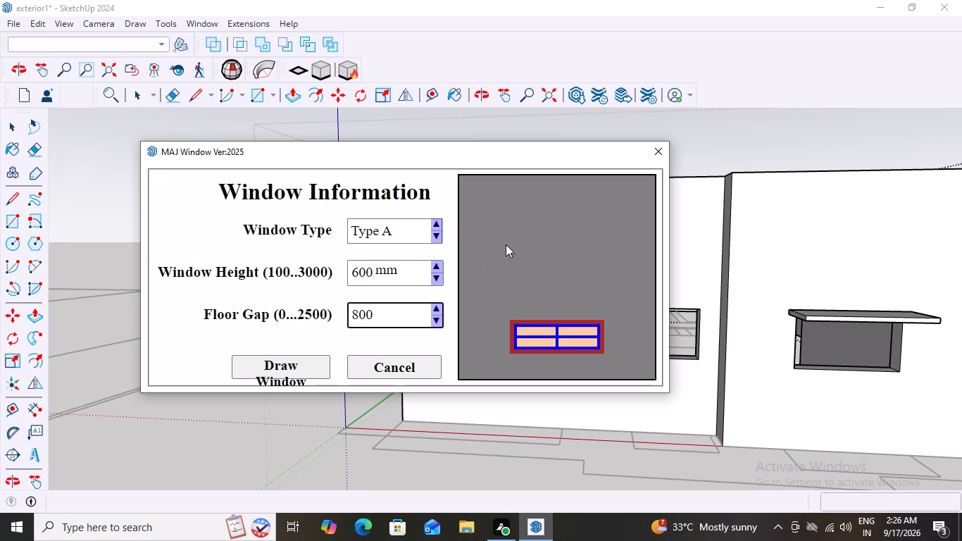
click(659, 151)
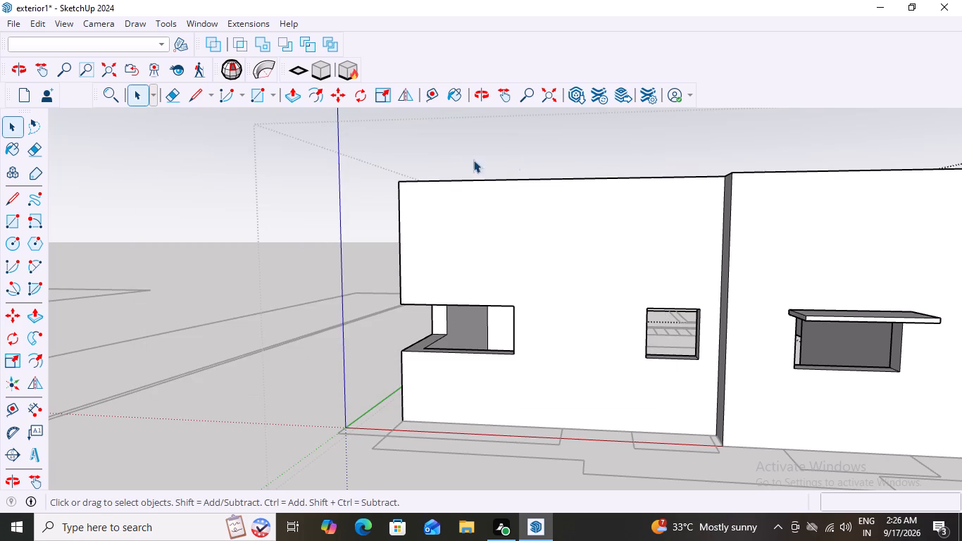
Measure the sill height of the front wall's small square window opening above the ground again.
drag(25, 406, 35, 406)
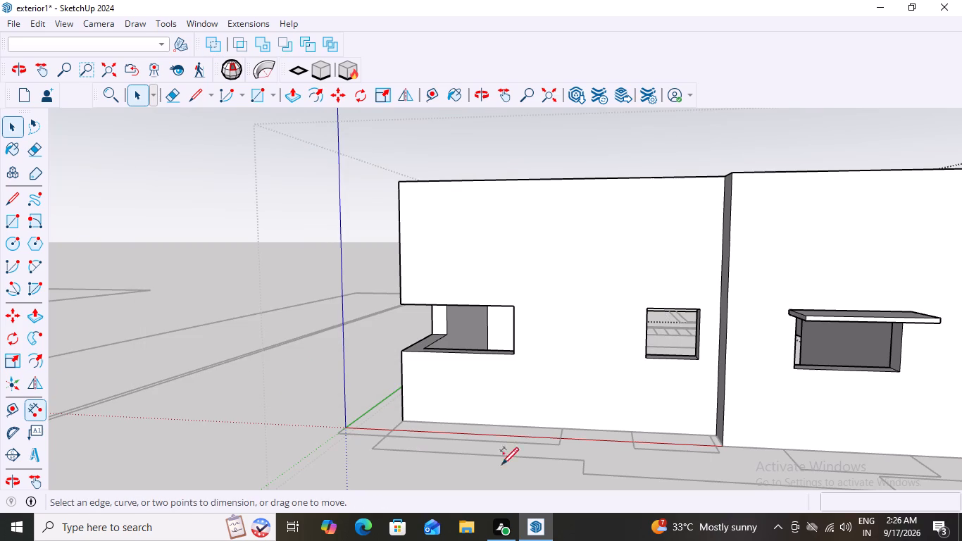
drag(699, 359, 701, 366)
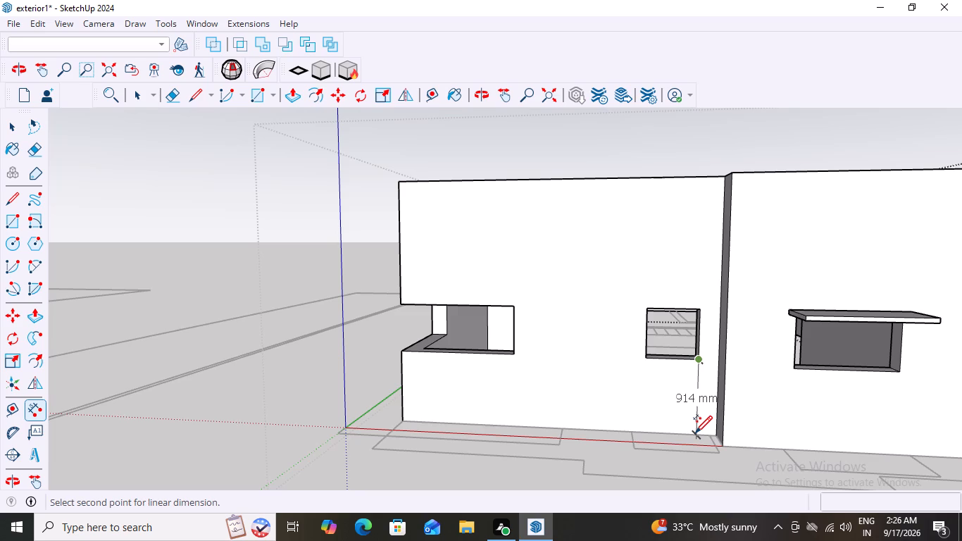
key(Escape)
key(space)
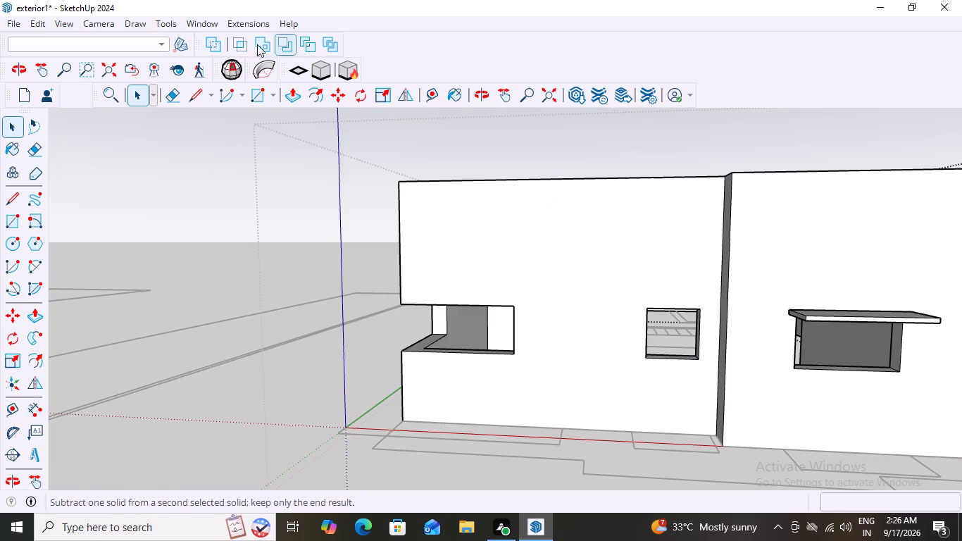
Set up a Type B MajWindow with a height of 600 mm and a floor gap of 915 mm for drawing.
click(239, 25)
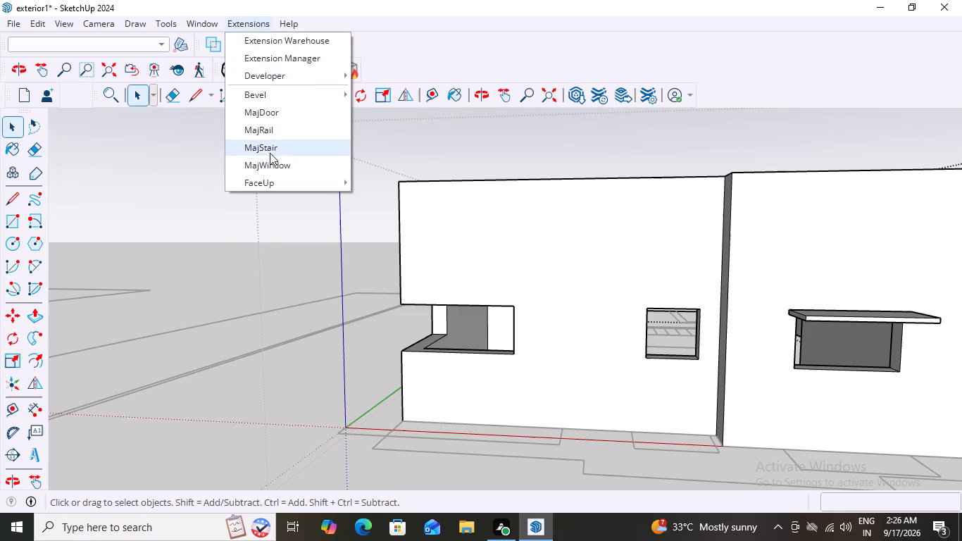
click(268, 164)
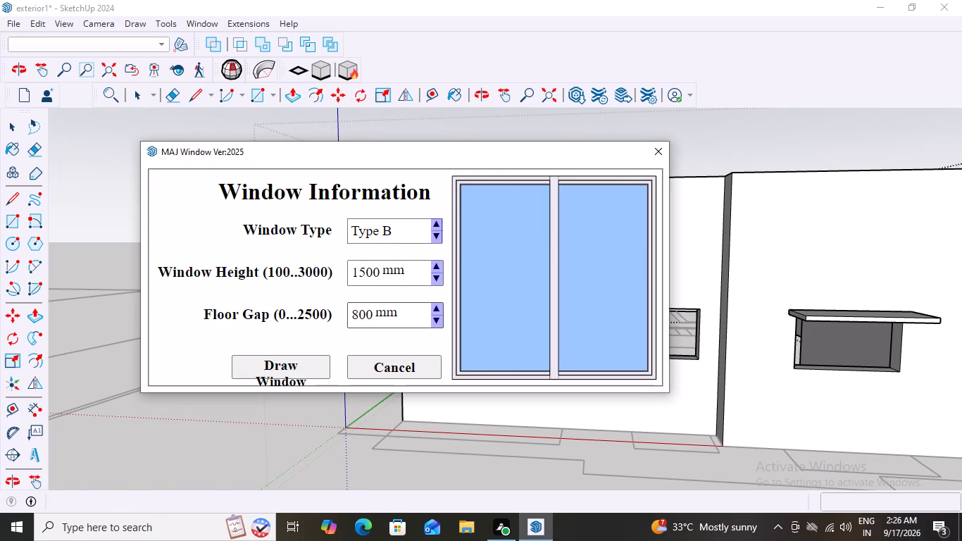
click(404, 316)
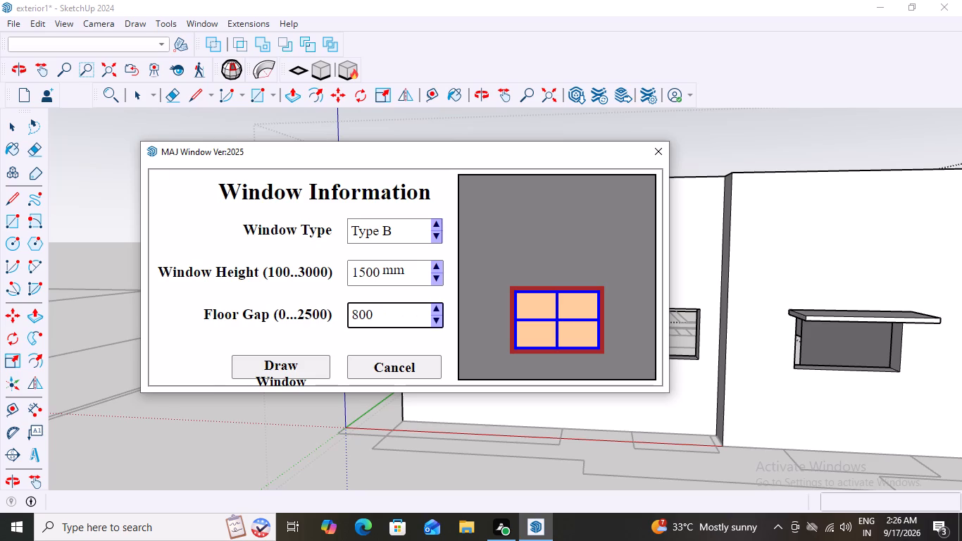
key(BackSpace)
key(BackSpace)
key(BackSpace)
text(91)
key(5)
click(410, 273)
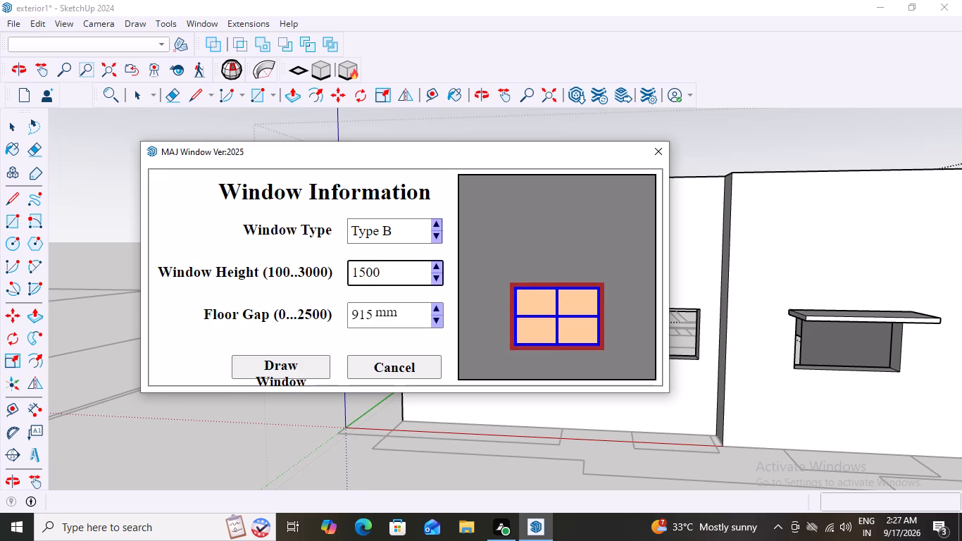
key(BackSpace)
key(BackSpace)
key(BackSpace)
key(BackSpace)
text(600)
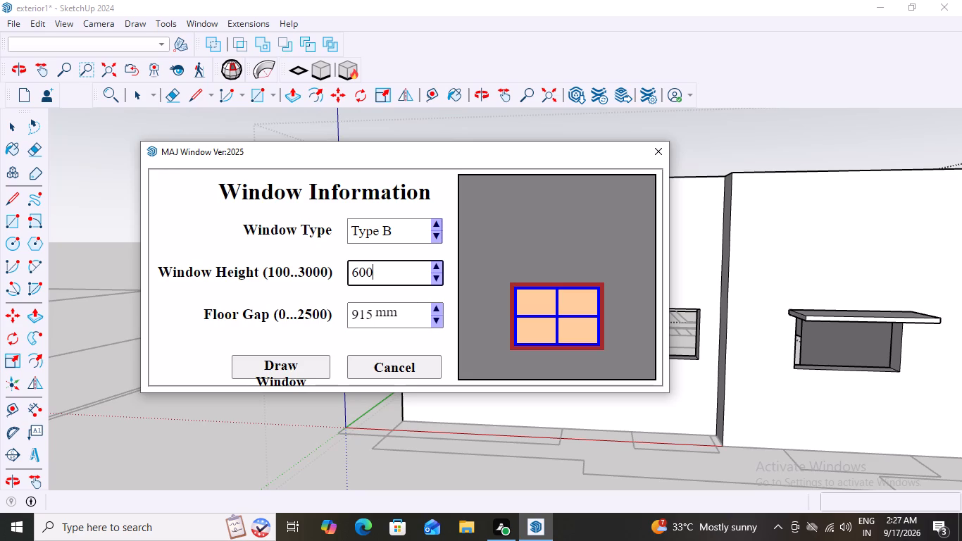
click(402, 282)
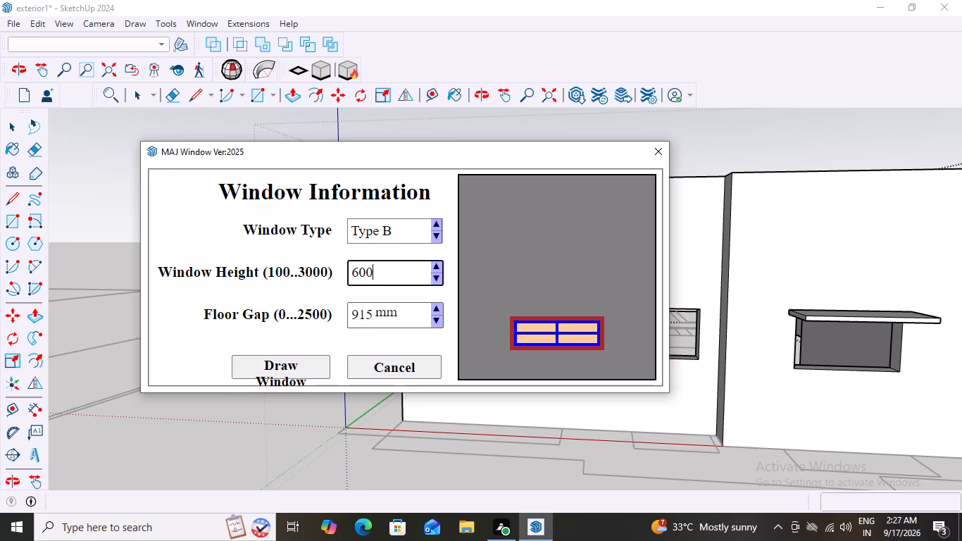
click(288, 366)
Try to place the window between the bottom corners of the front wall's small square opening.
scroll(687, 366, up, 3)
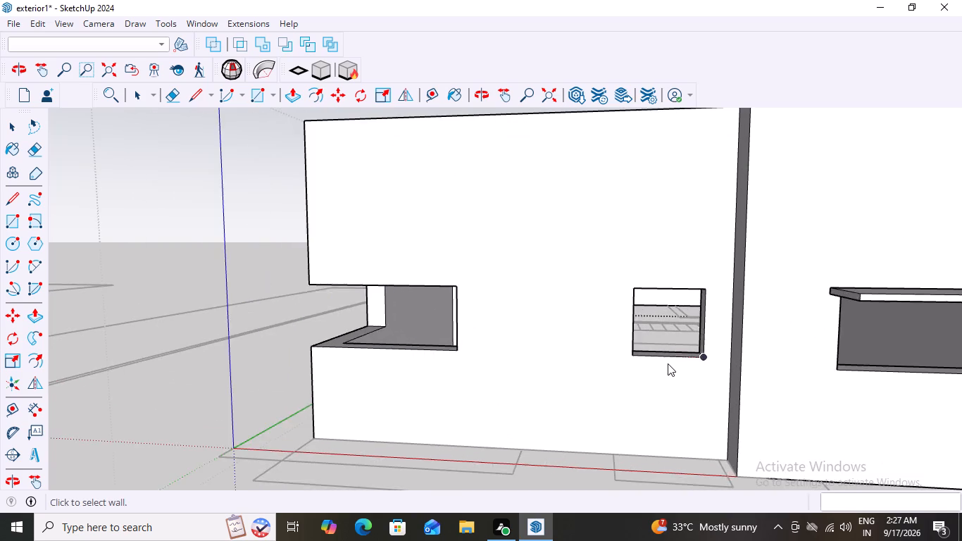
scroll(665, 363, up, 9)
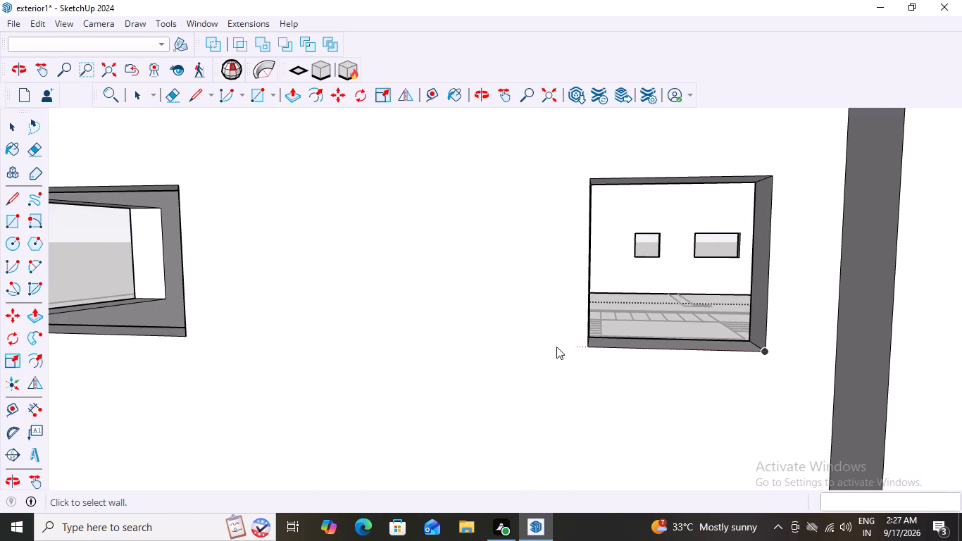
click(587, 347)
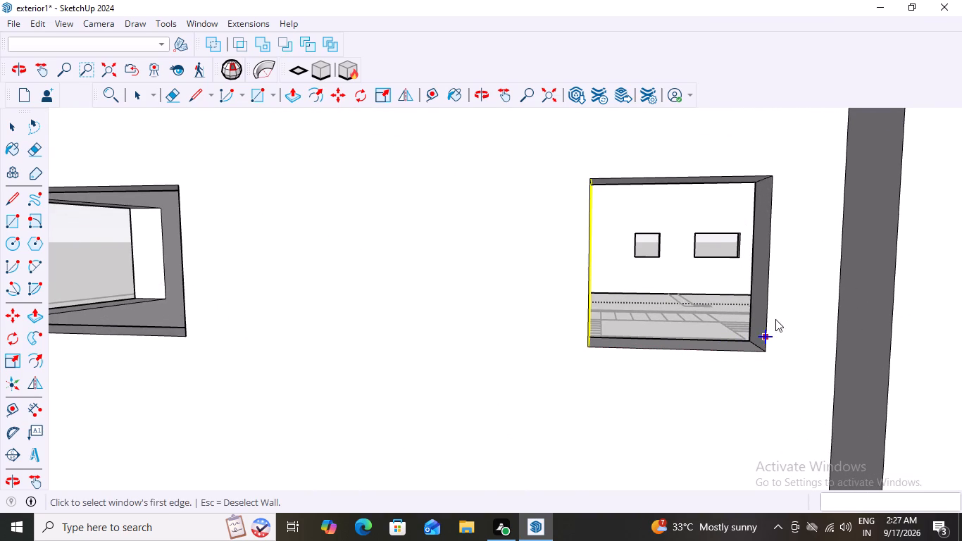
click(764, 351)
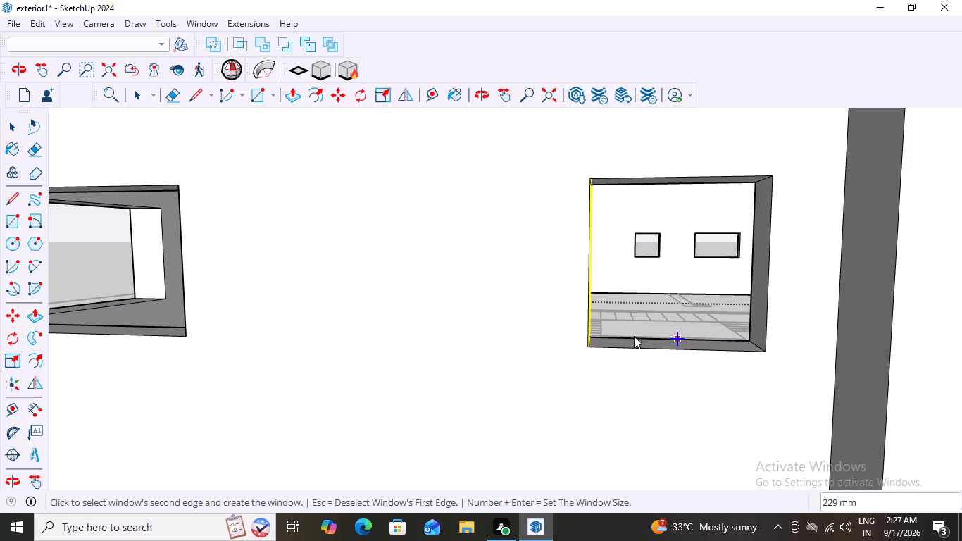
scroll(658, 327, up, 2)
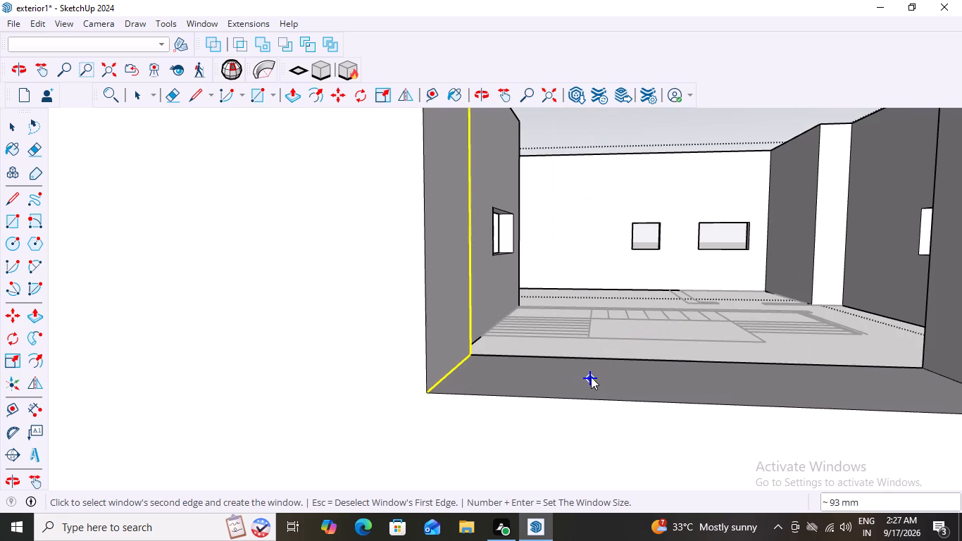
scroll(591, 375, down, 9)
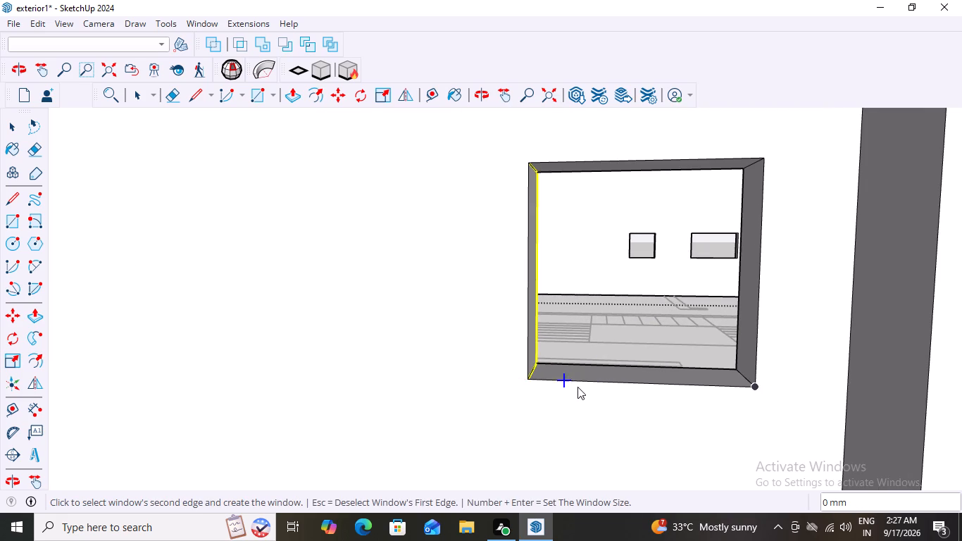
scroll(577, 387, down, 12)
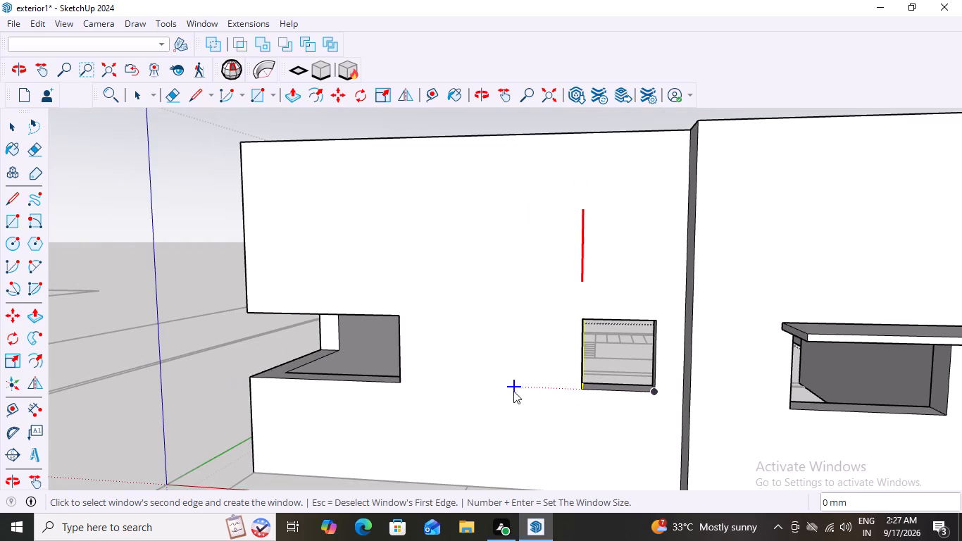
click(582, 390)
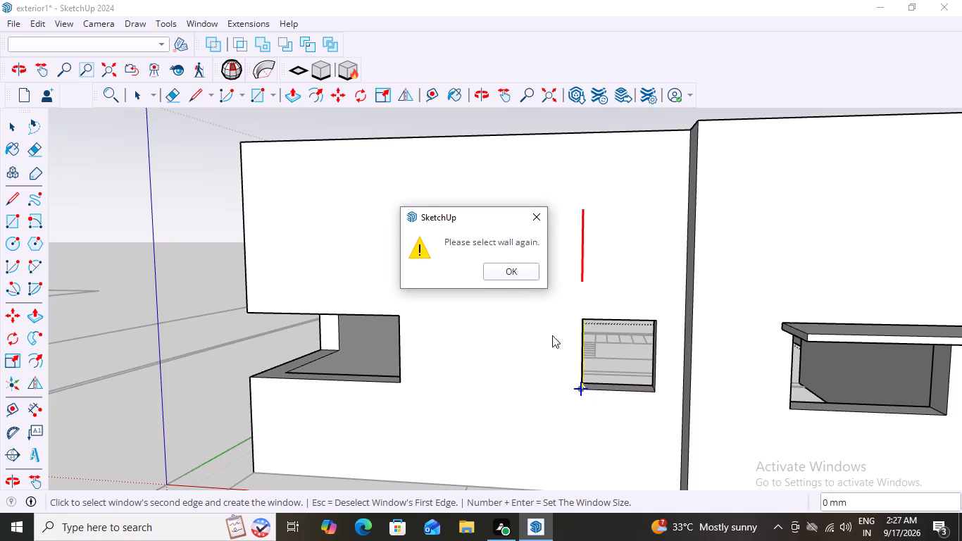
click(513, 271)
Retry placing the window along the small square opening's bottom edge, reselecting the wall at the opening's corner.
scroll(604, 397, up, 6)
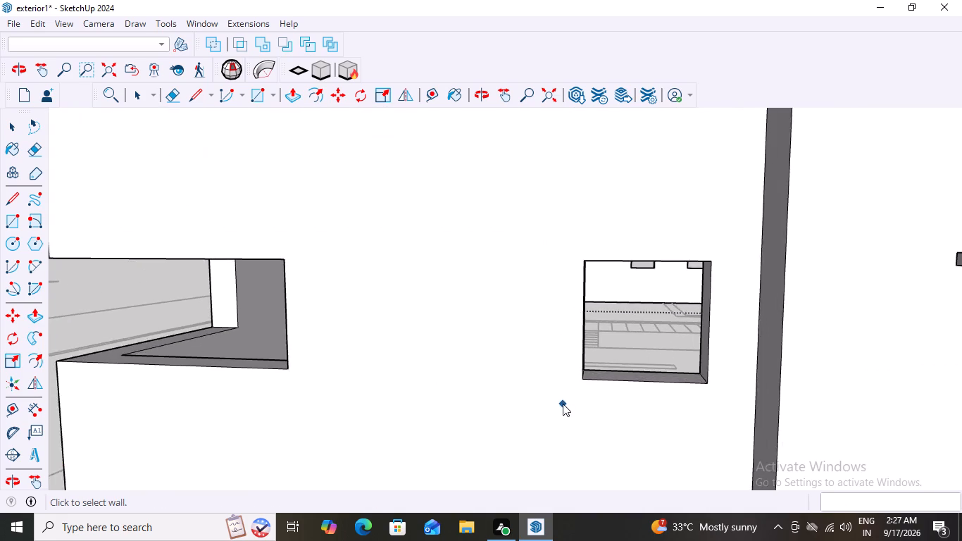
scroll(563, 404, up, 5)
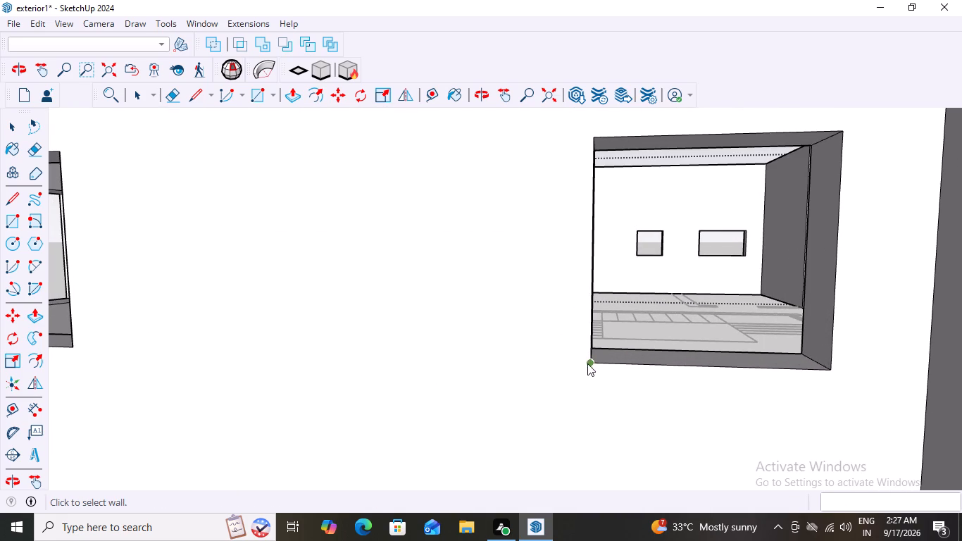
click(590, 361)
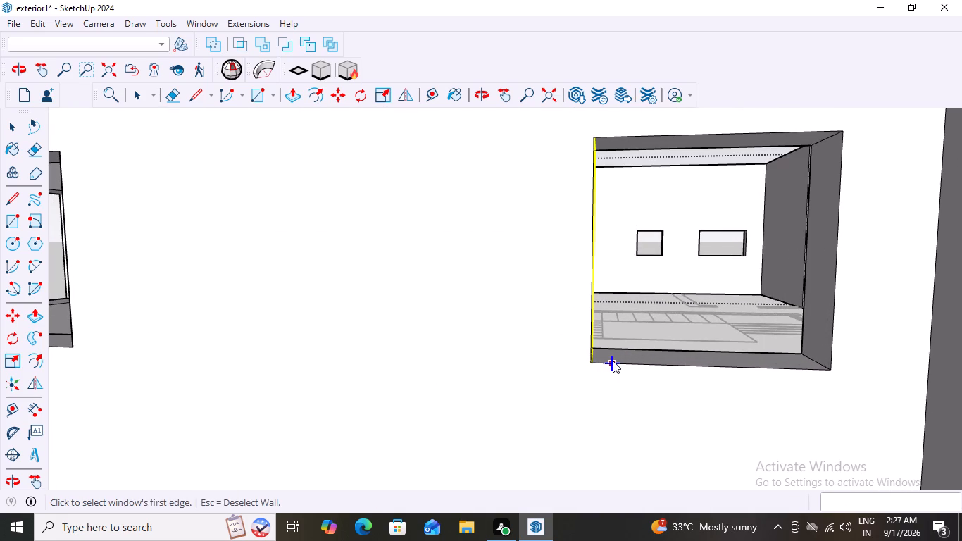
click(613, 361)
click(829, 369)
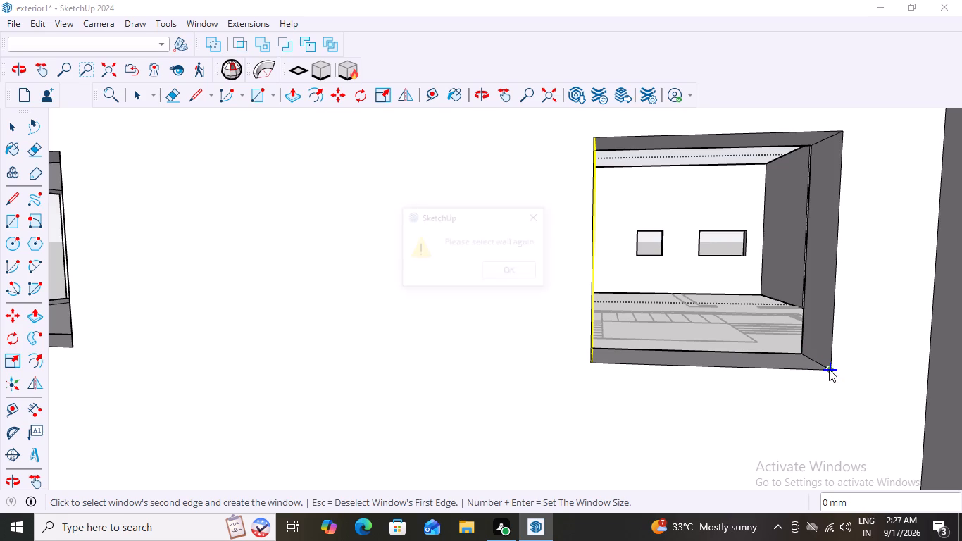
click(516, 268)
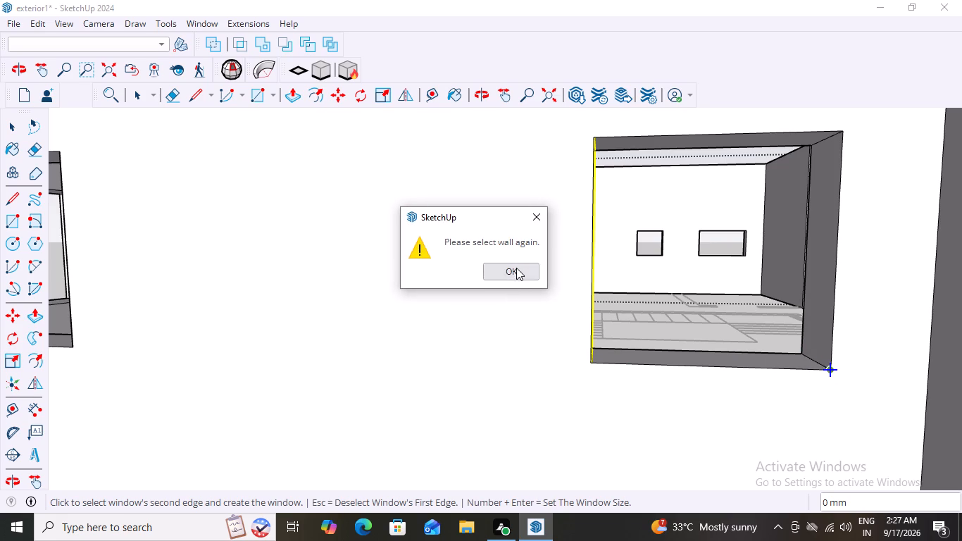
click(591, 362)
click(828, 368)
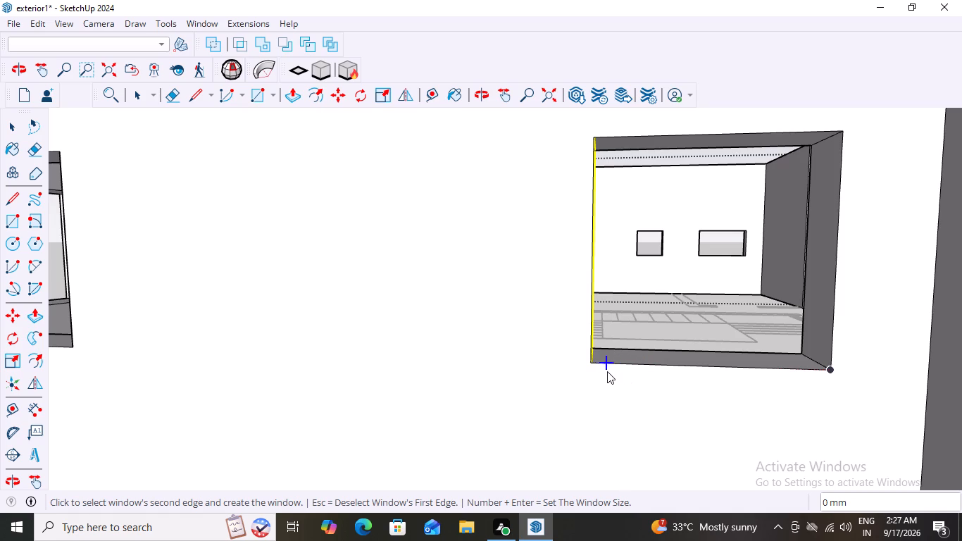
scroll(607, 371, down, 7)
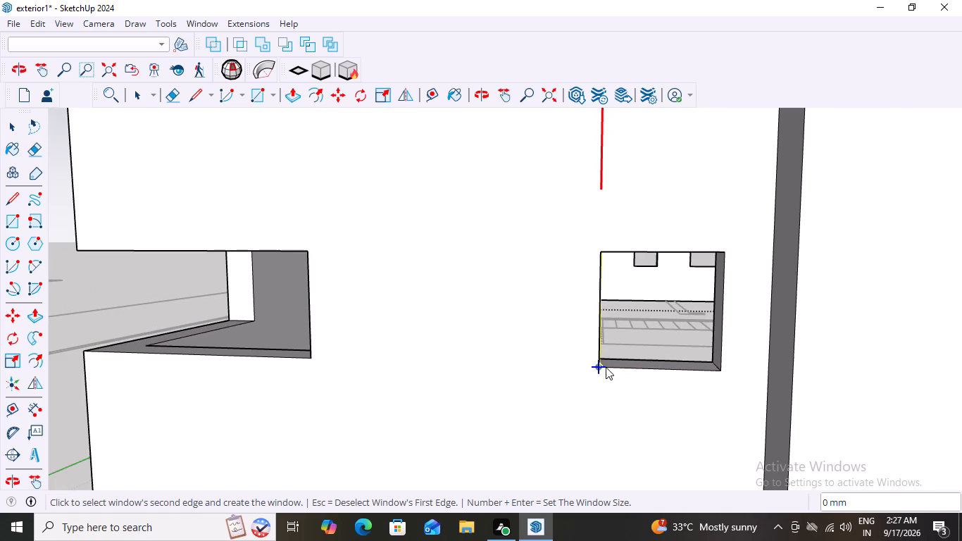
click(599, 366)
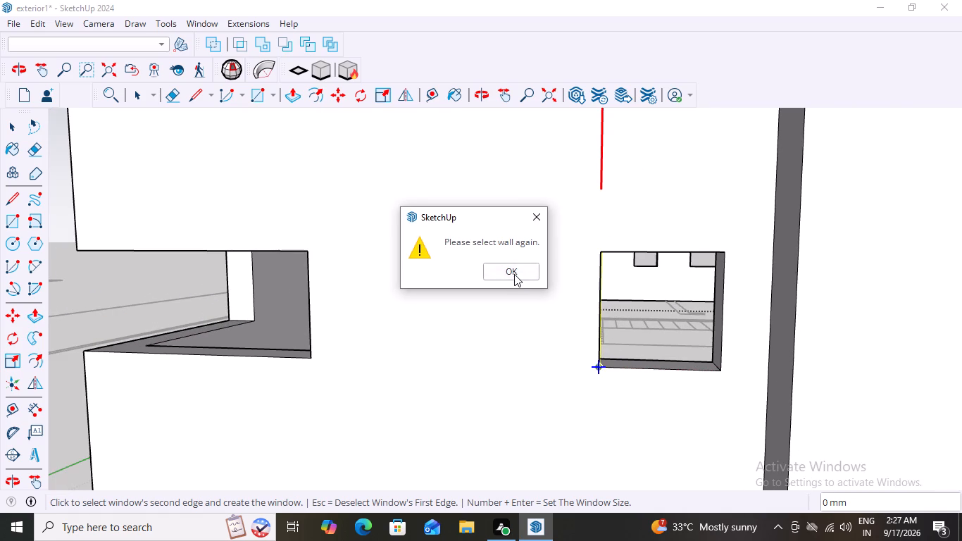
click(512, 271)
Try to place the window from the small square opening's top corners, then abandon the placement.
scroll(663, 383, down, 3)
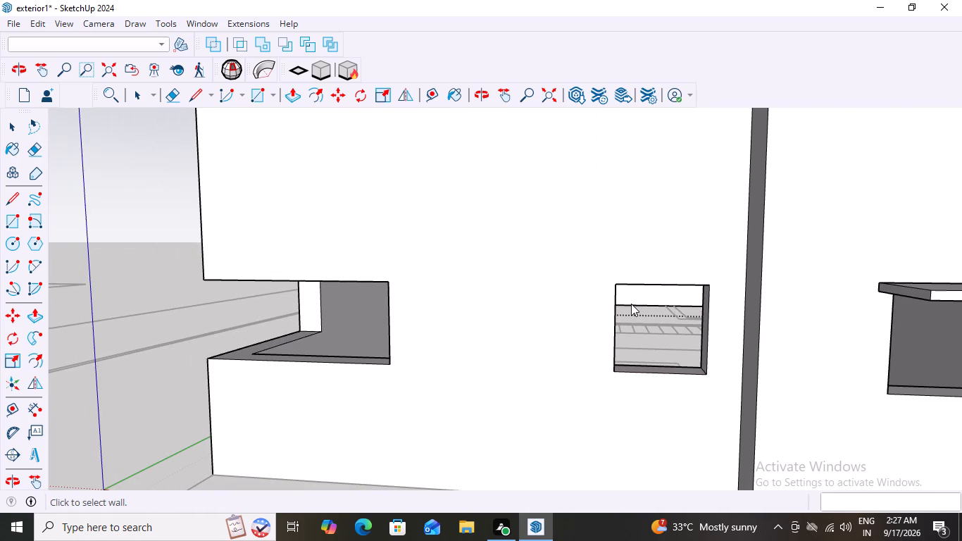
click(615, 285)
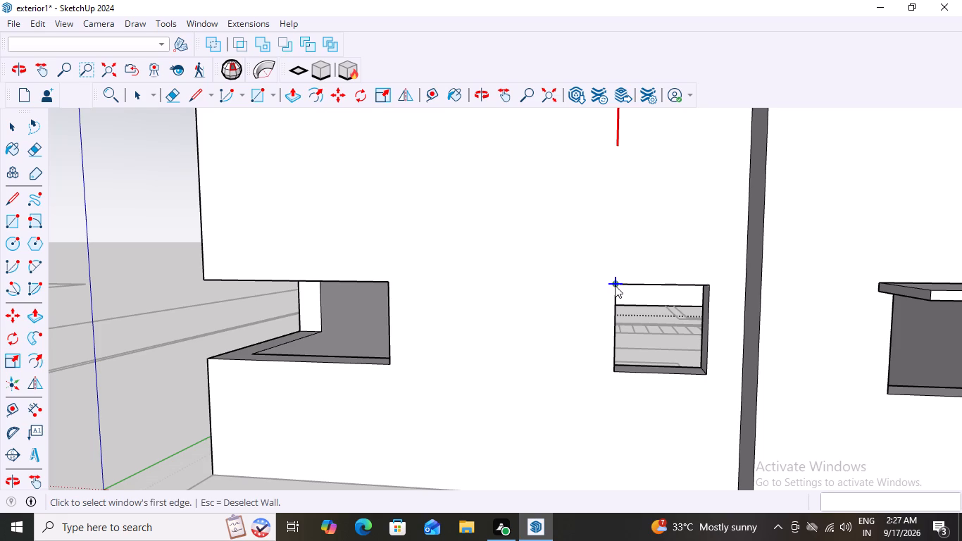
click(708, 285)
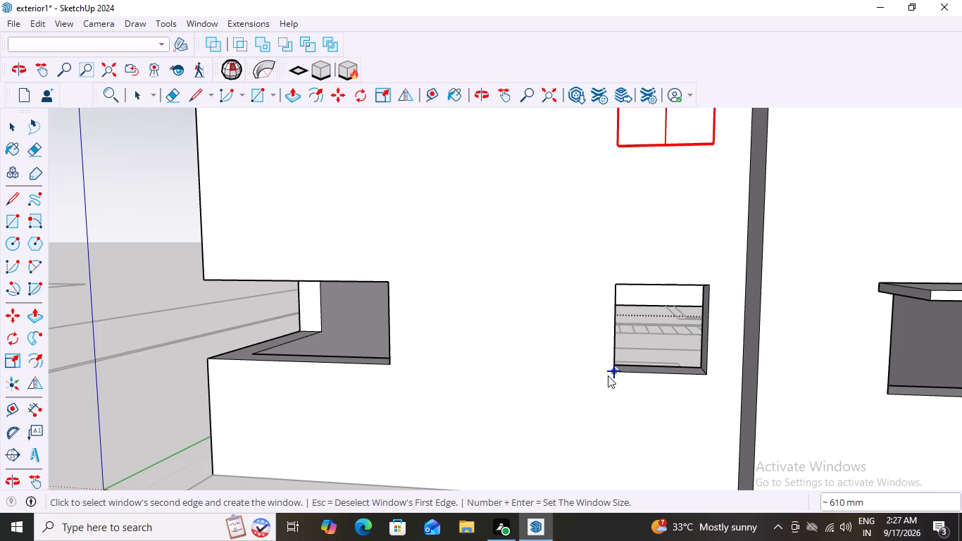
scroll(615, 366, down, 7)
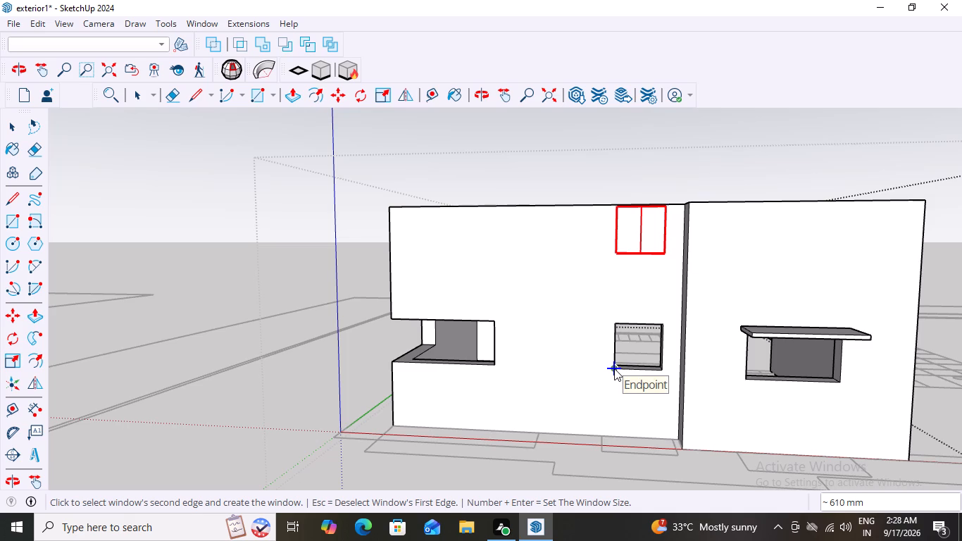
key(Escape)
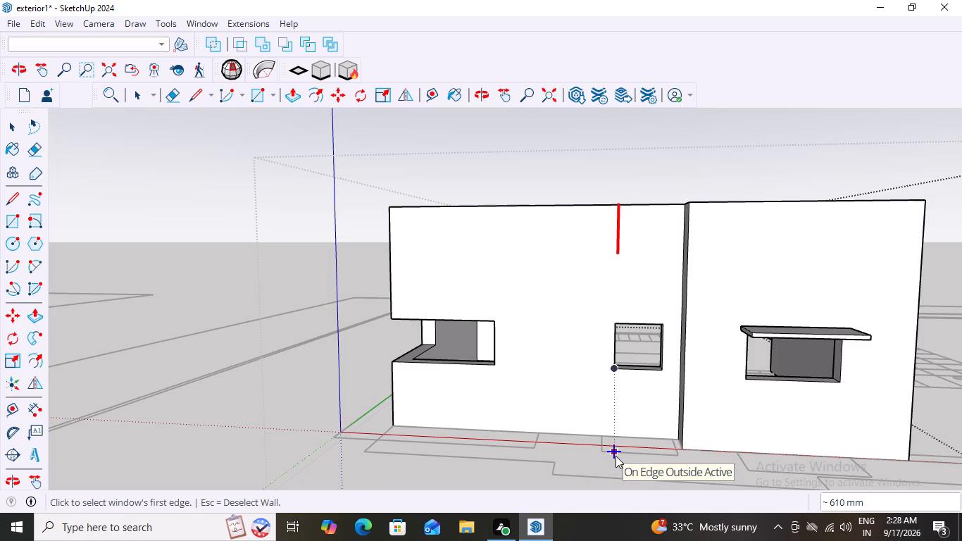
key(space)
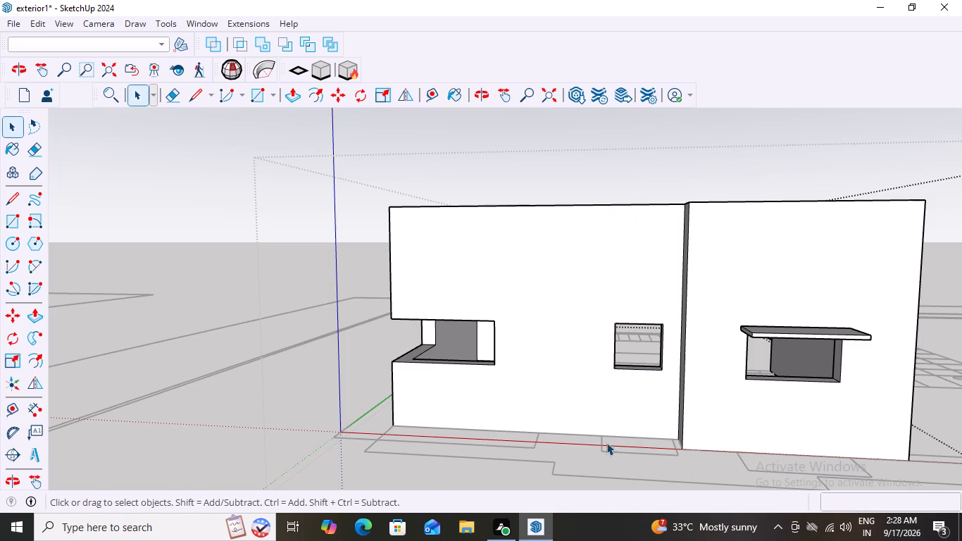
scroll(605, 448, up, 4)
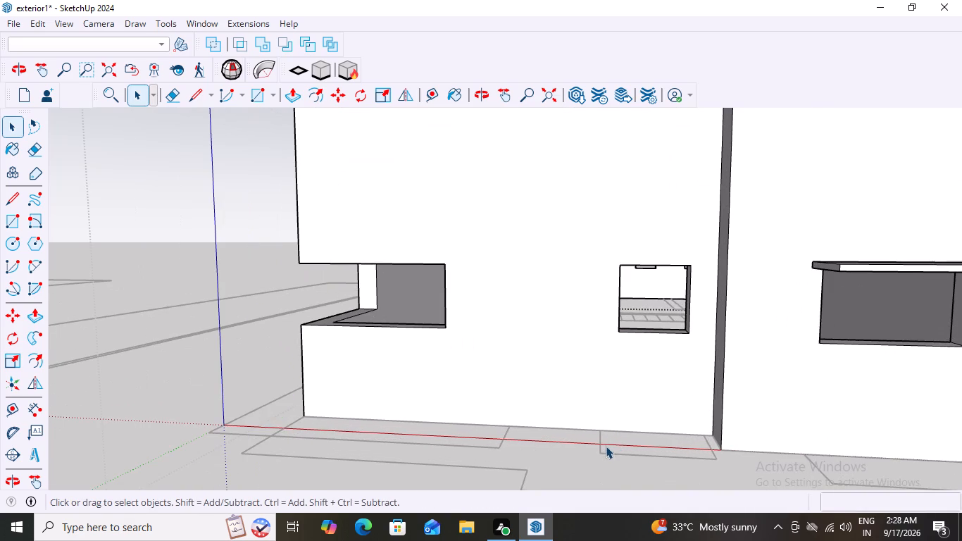
Set up a Type A MajWindow with a height of 600 mm and a floor gap of 915 mm for drawing.
click(227, 23)
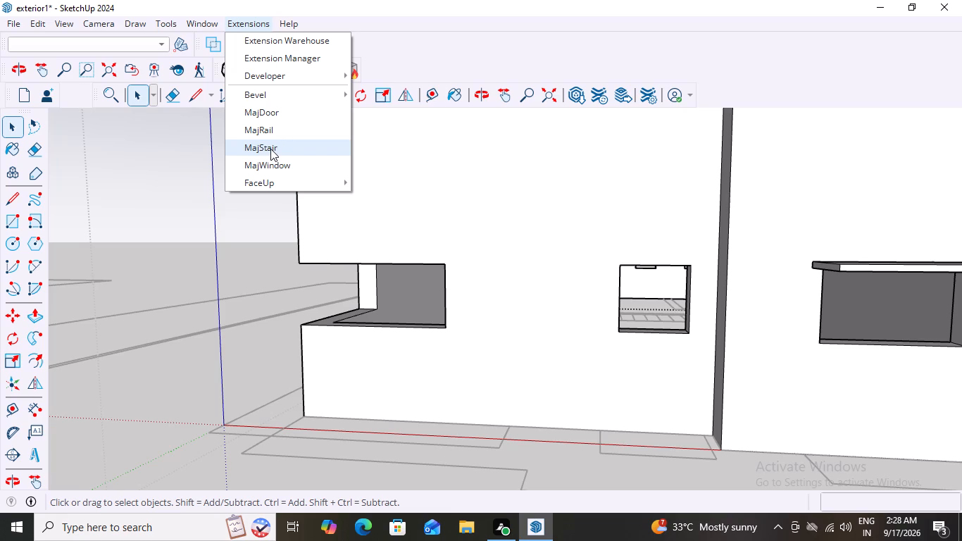
click(282, 163)
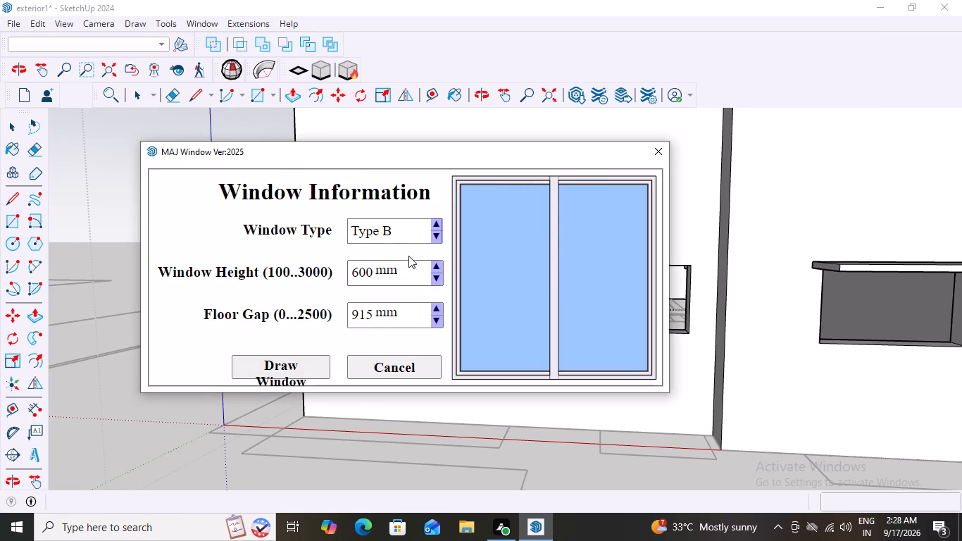
click(437, 233)
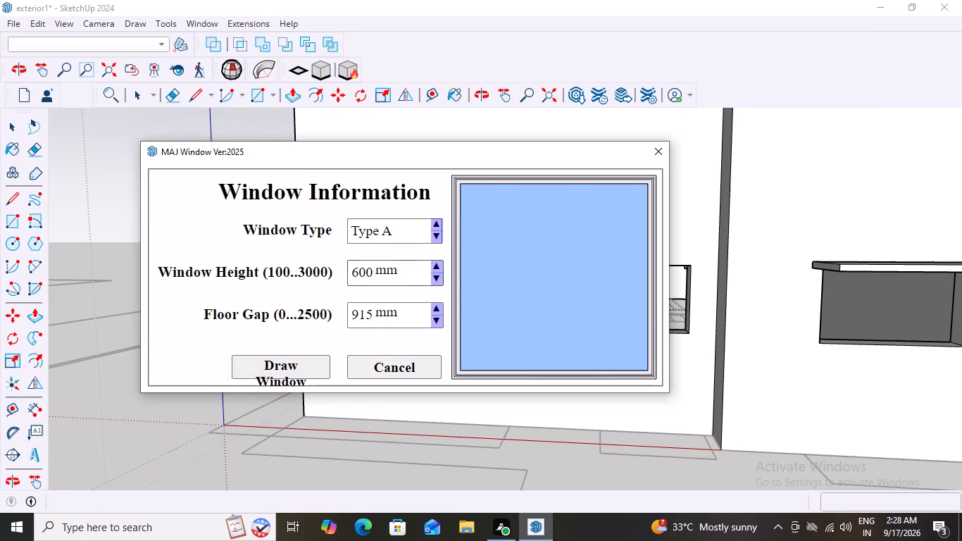
click(288, 366)
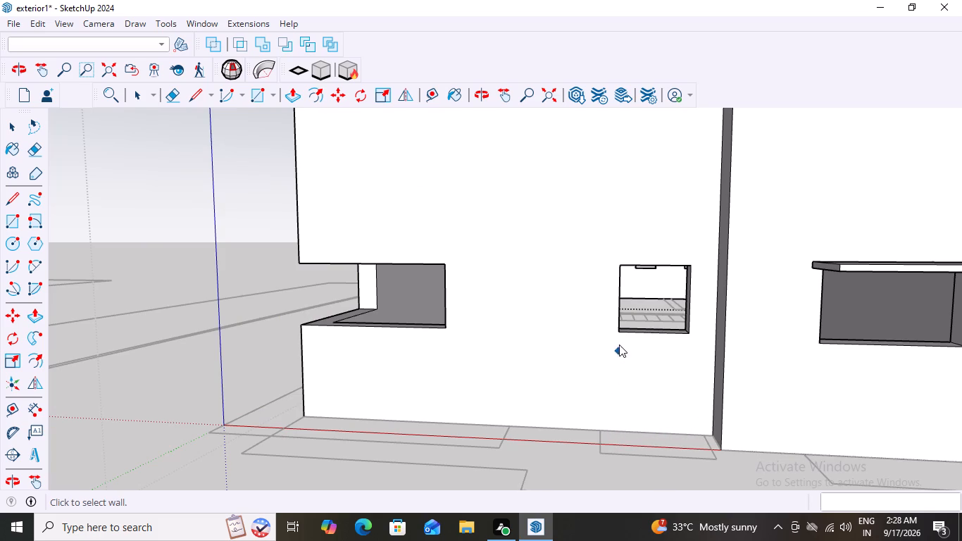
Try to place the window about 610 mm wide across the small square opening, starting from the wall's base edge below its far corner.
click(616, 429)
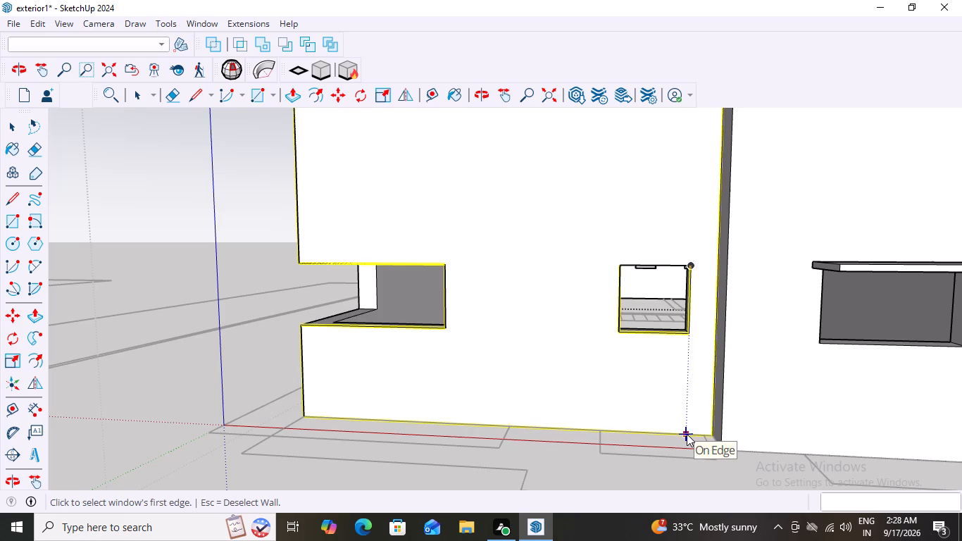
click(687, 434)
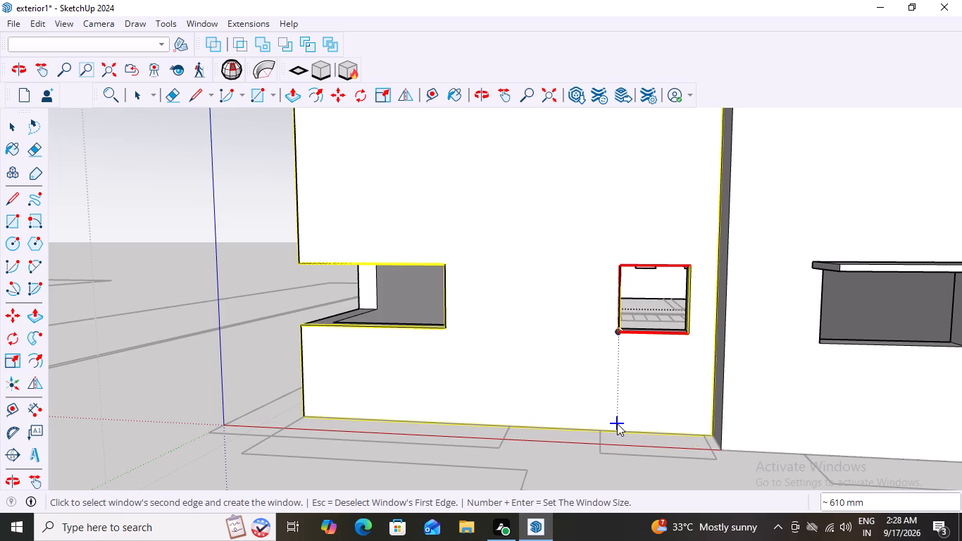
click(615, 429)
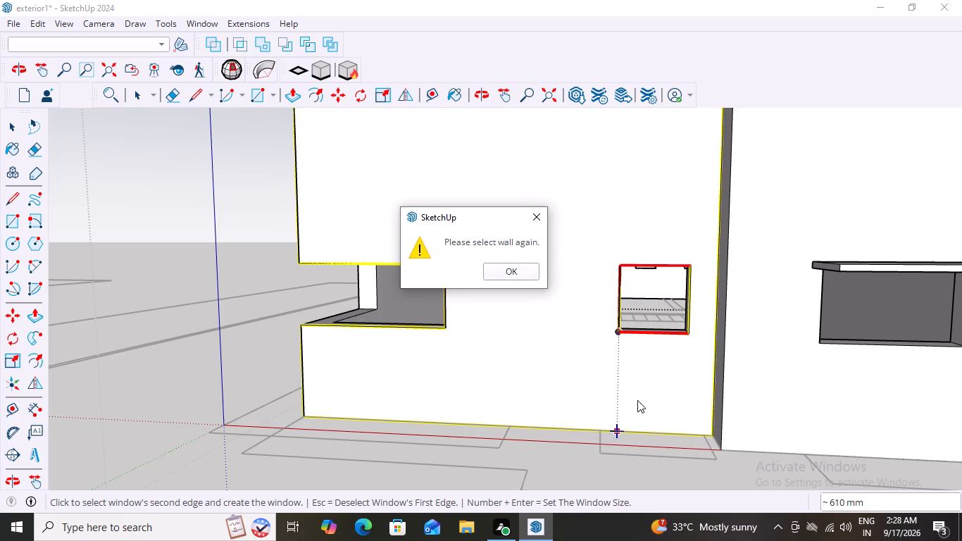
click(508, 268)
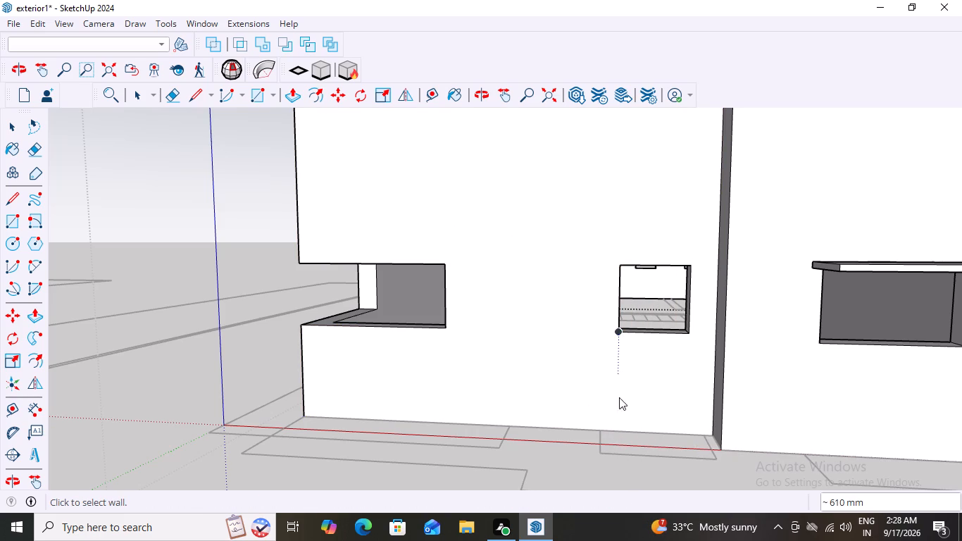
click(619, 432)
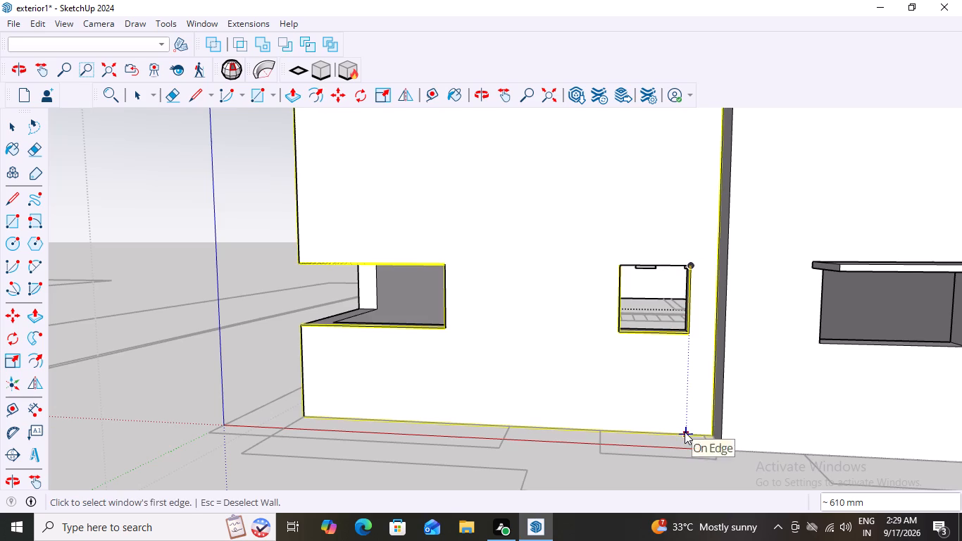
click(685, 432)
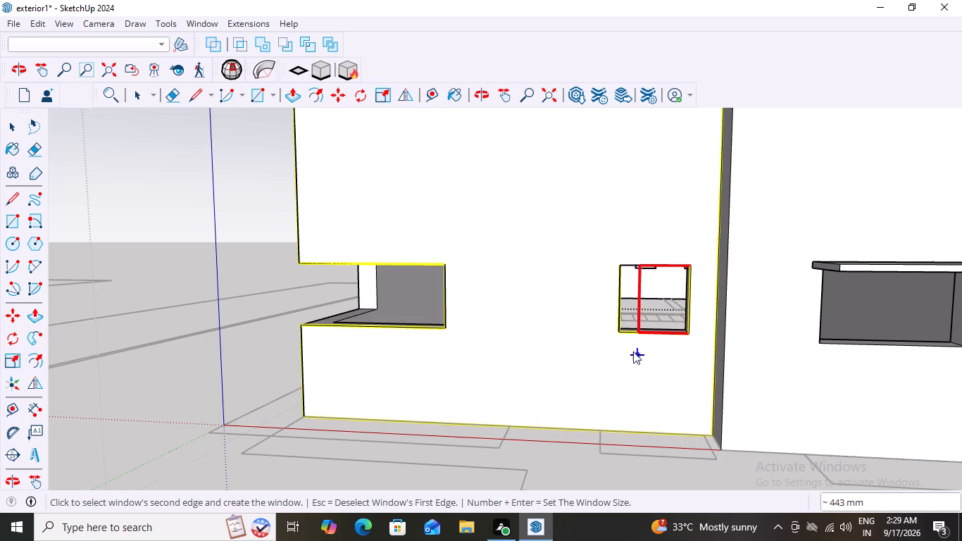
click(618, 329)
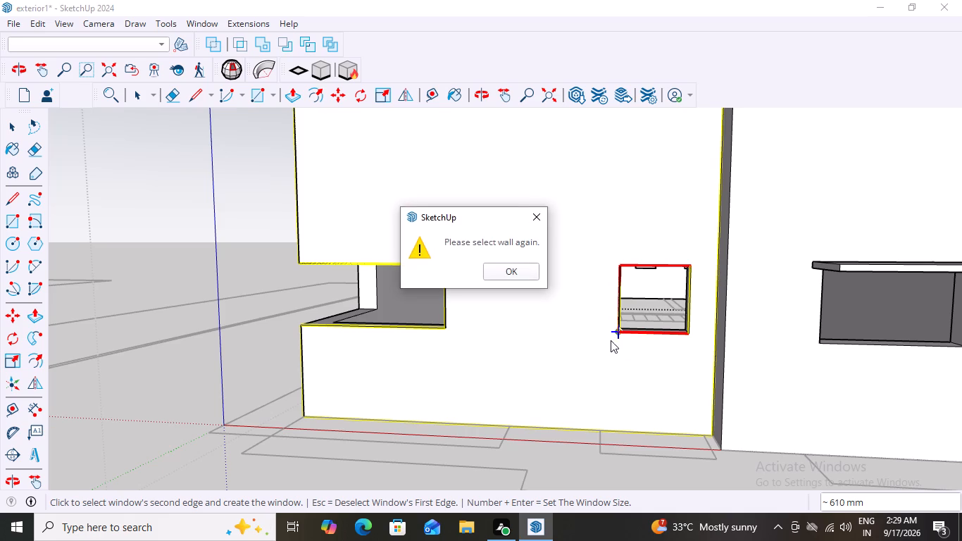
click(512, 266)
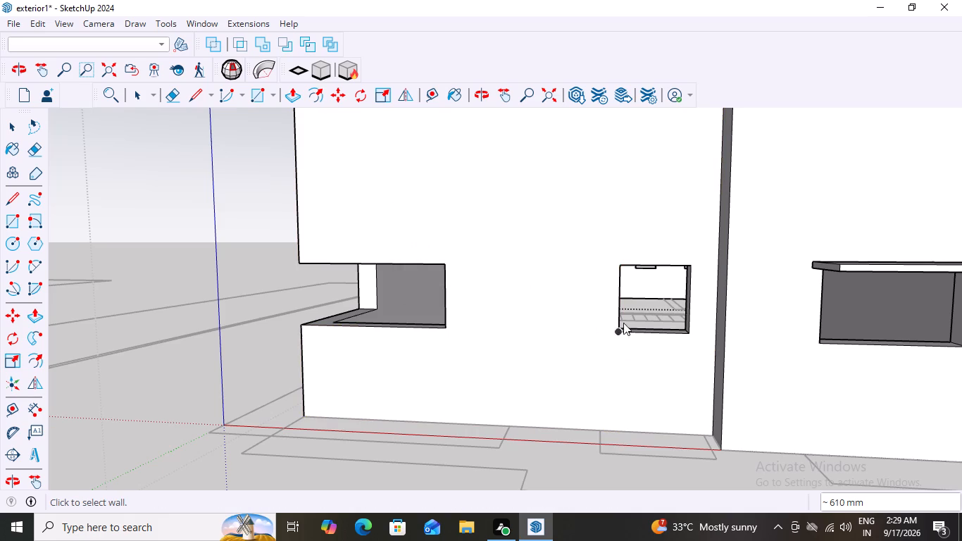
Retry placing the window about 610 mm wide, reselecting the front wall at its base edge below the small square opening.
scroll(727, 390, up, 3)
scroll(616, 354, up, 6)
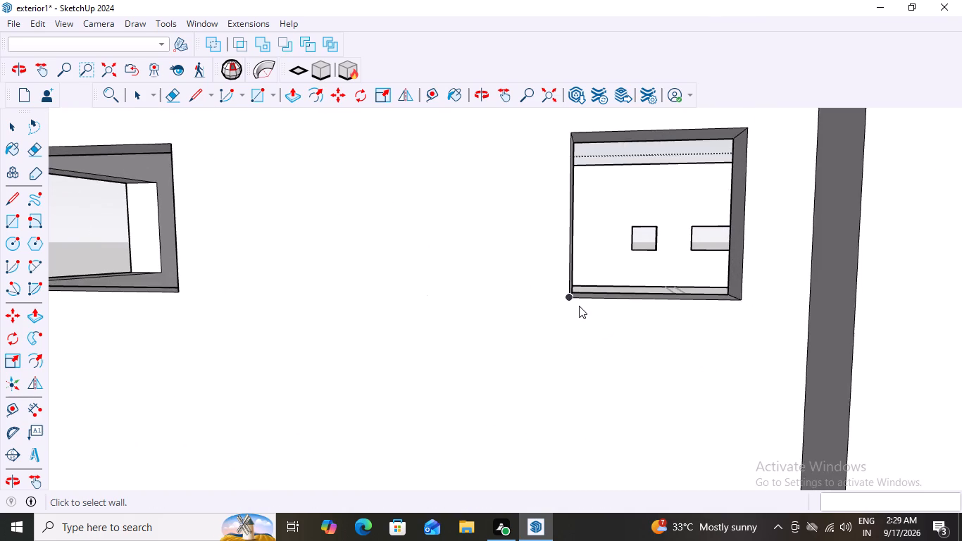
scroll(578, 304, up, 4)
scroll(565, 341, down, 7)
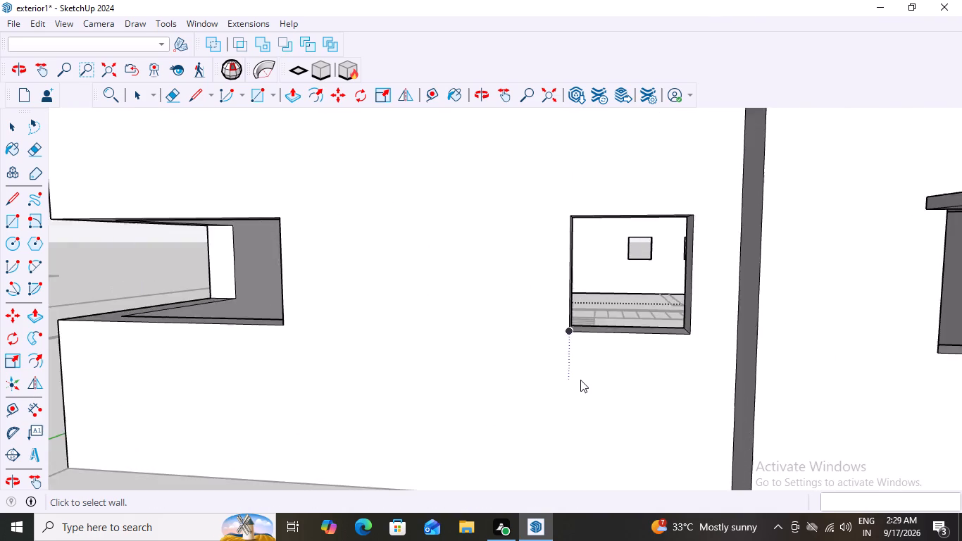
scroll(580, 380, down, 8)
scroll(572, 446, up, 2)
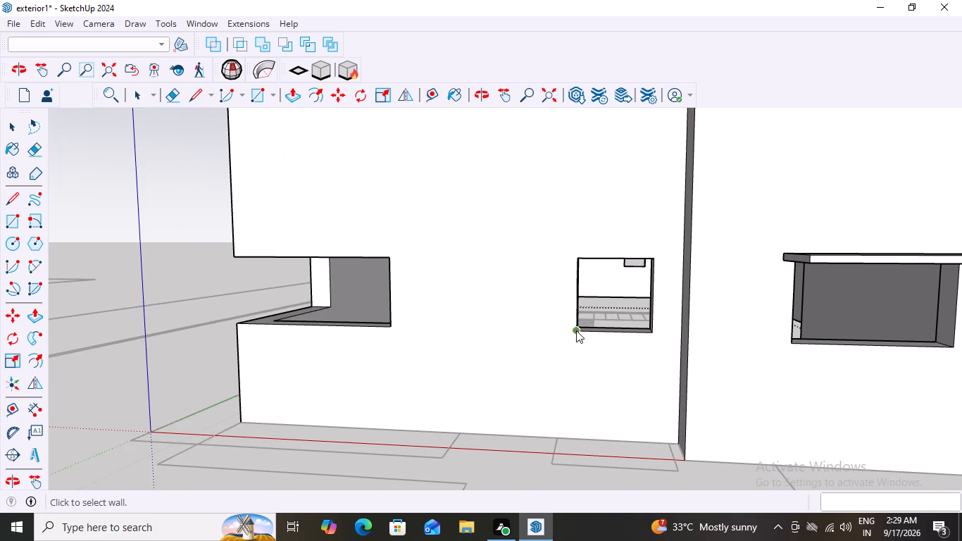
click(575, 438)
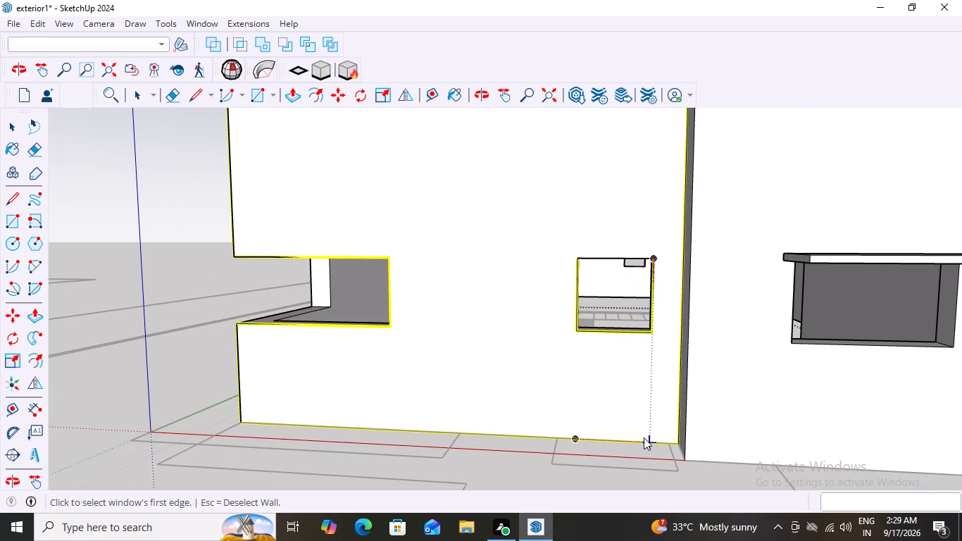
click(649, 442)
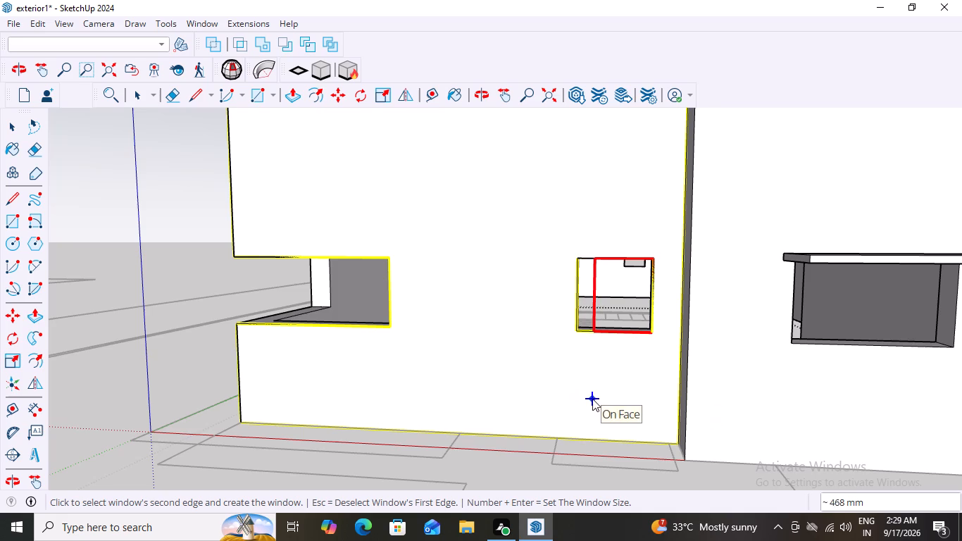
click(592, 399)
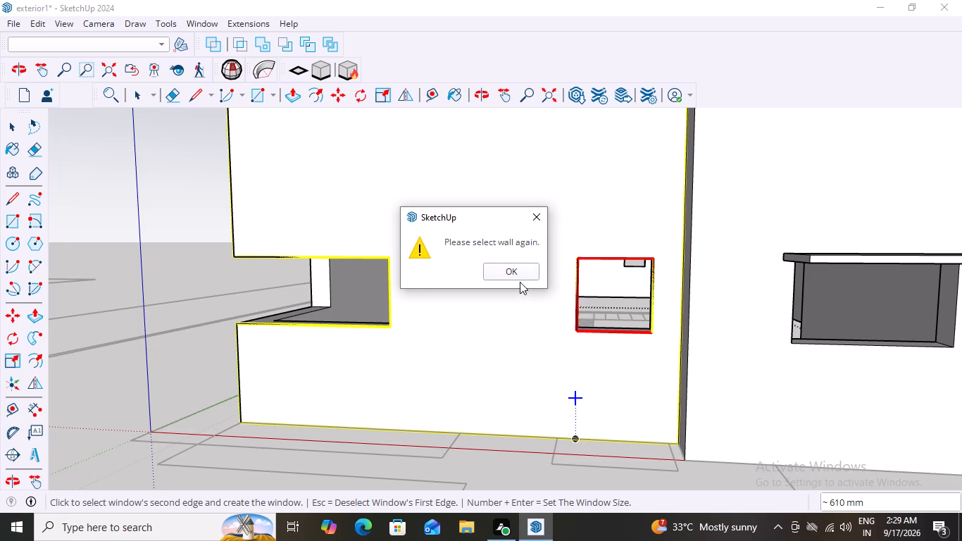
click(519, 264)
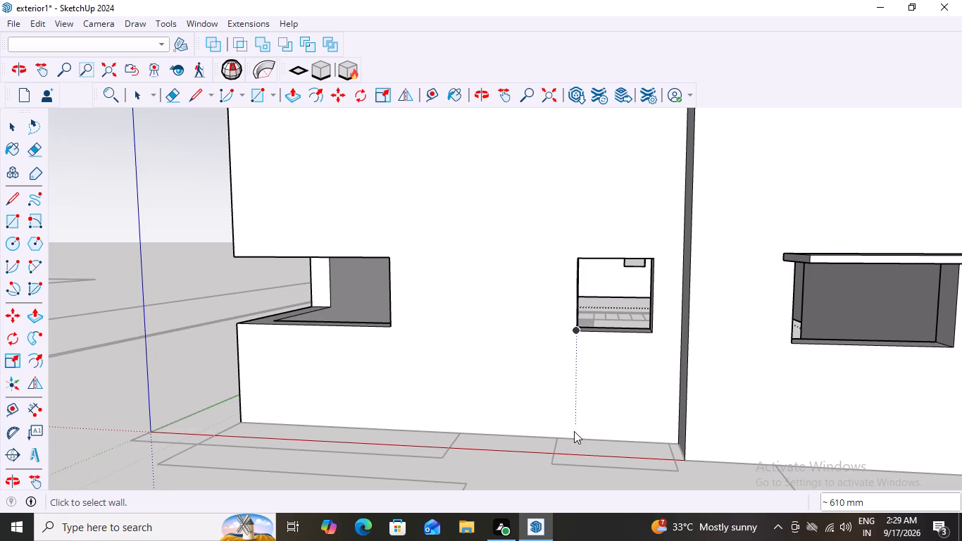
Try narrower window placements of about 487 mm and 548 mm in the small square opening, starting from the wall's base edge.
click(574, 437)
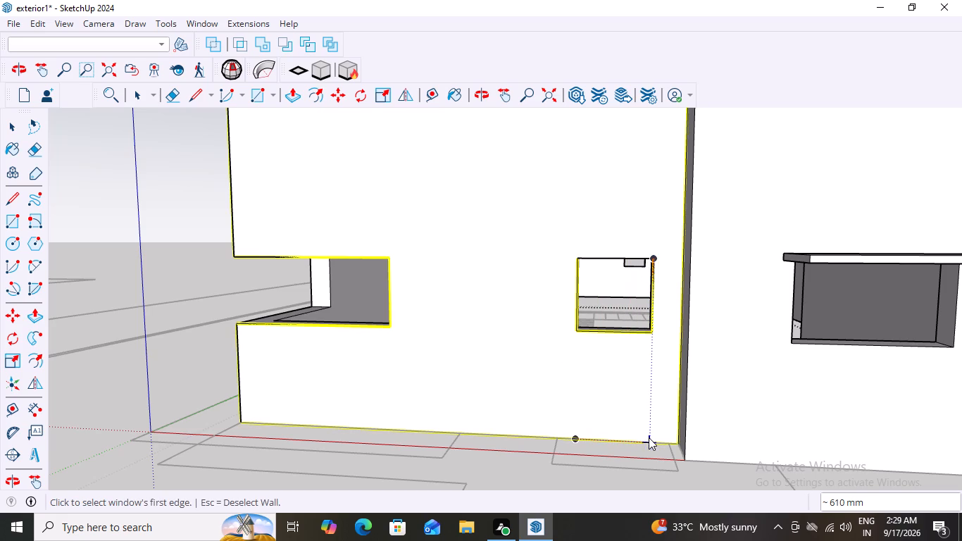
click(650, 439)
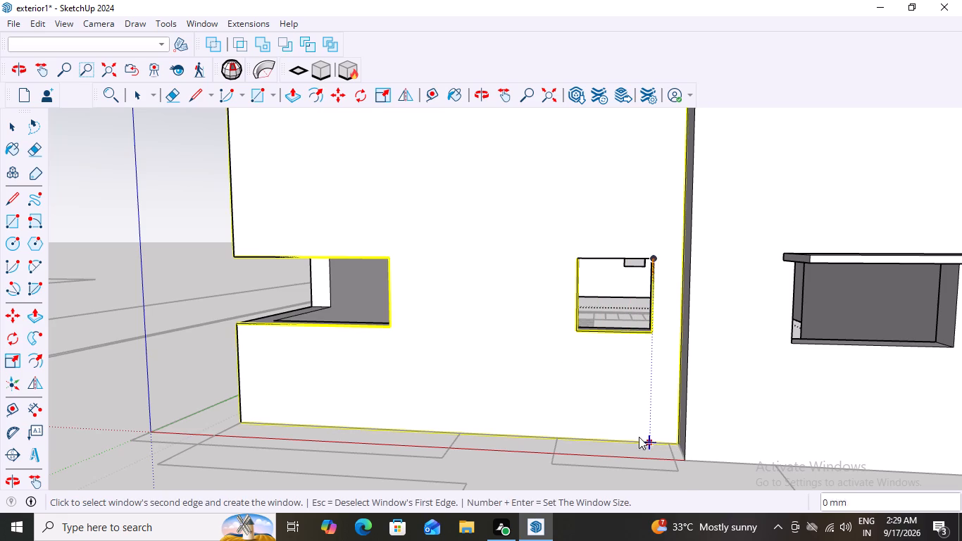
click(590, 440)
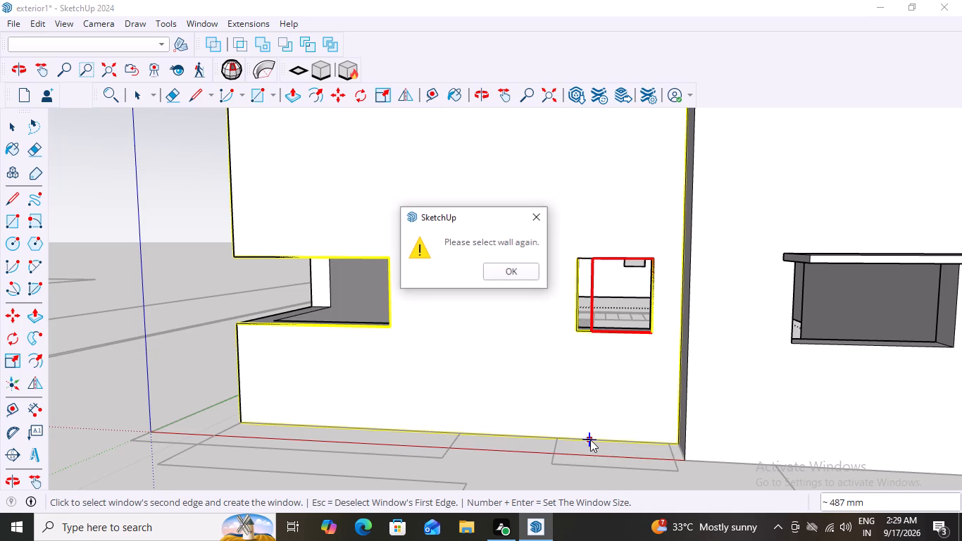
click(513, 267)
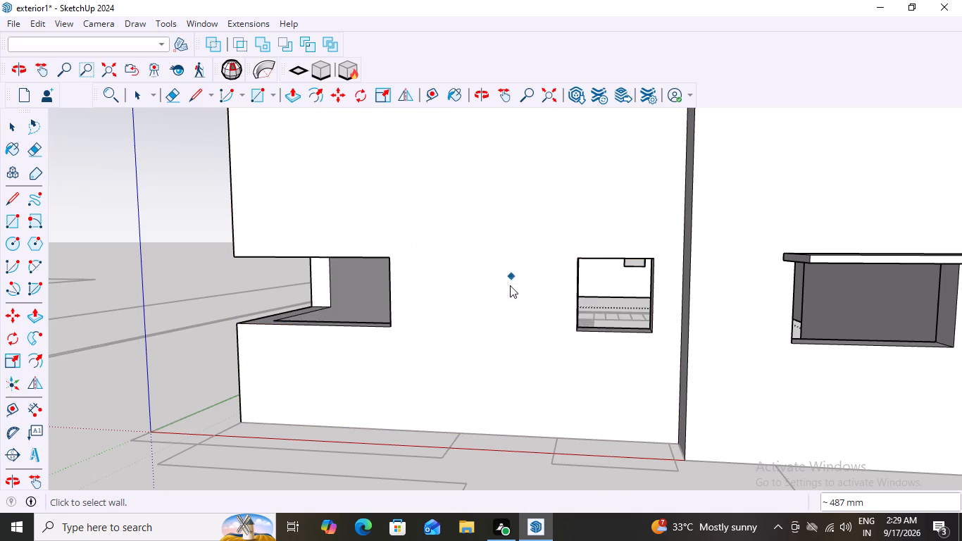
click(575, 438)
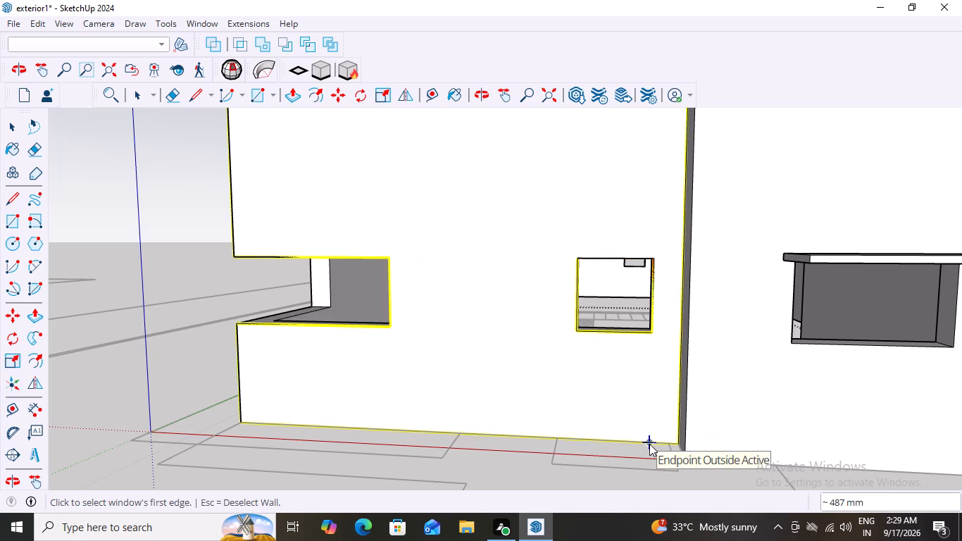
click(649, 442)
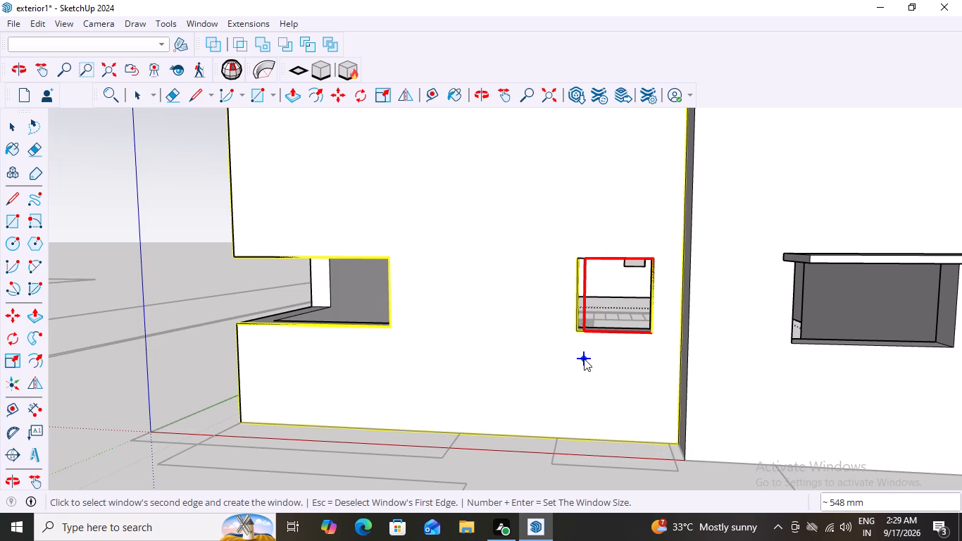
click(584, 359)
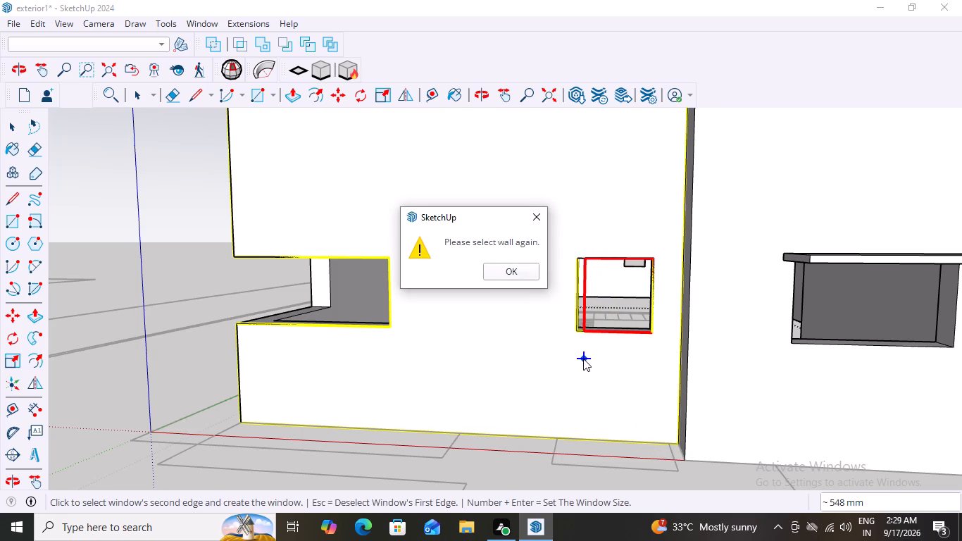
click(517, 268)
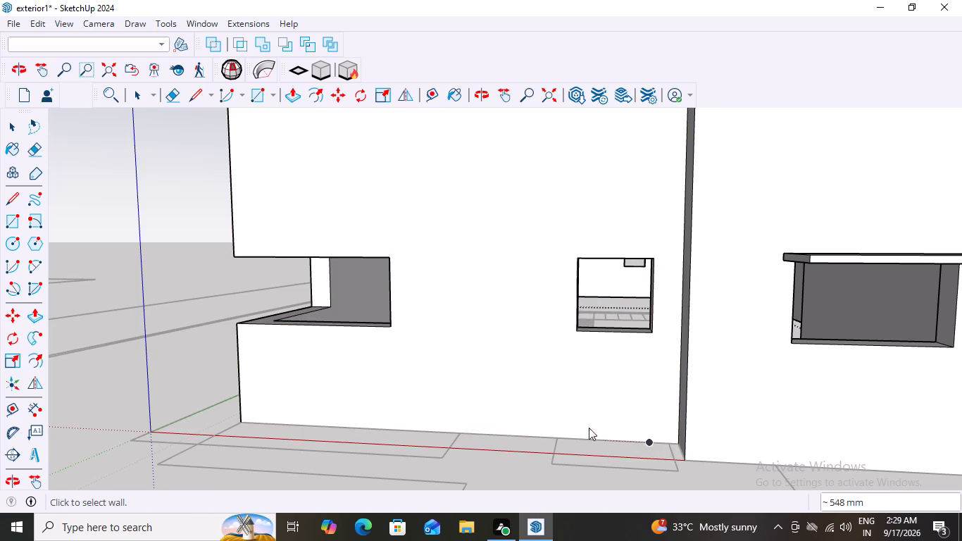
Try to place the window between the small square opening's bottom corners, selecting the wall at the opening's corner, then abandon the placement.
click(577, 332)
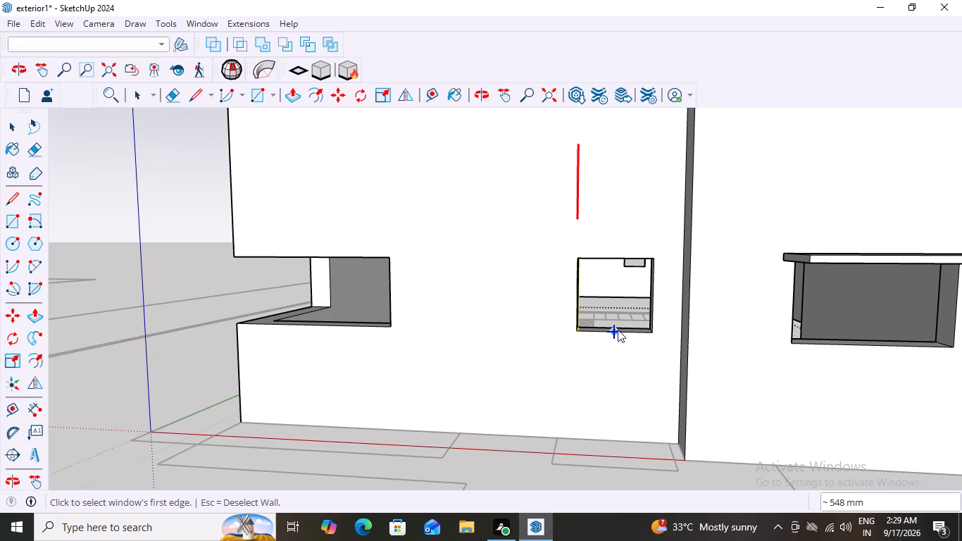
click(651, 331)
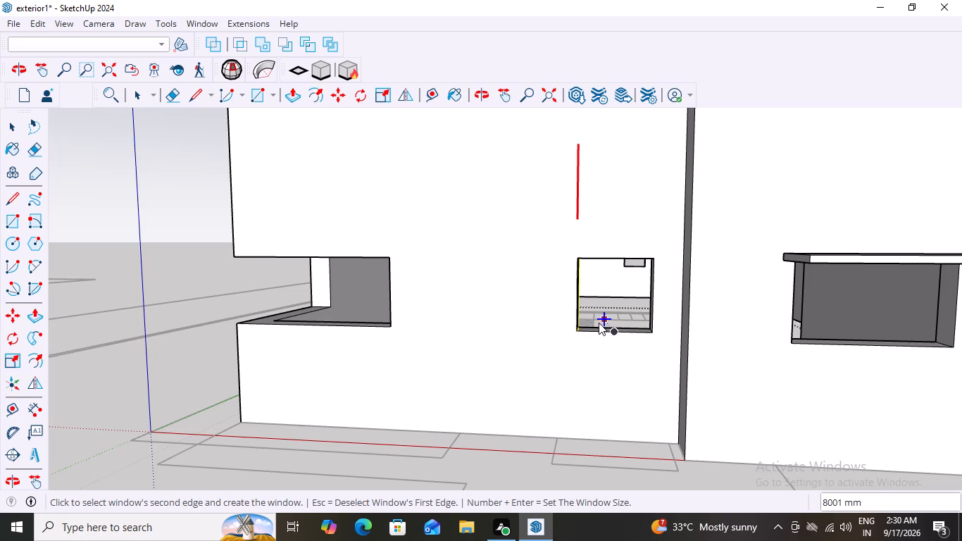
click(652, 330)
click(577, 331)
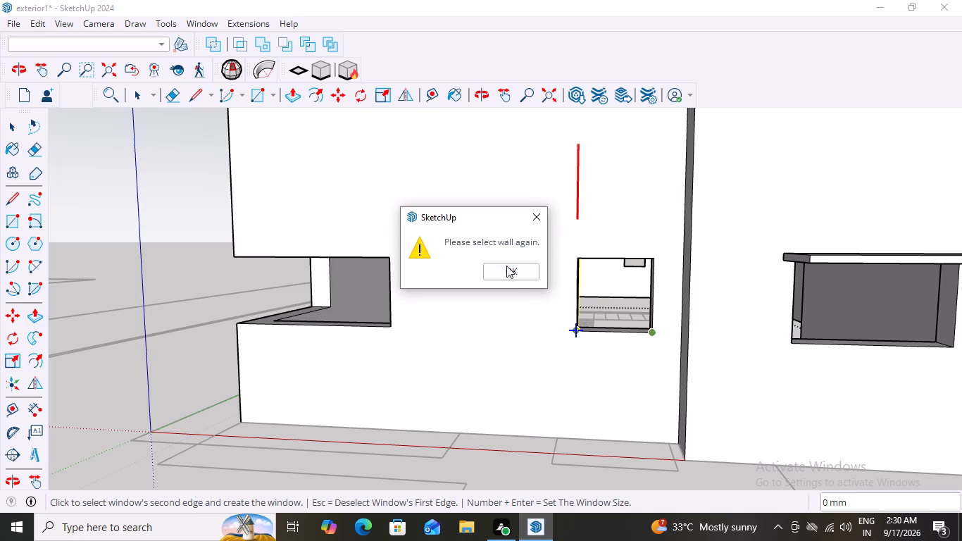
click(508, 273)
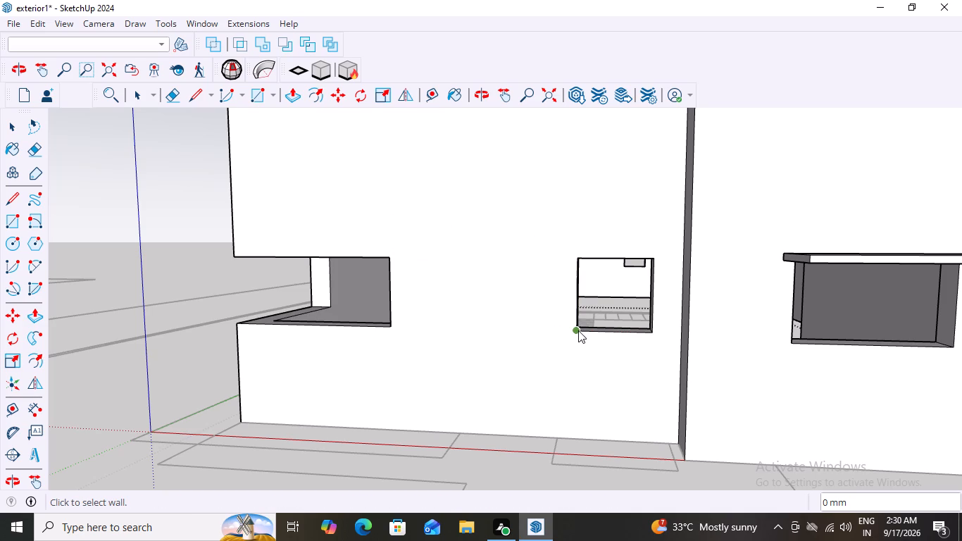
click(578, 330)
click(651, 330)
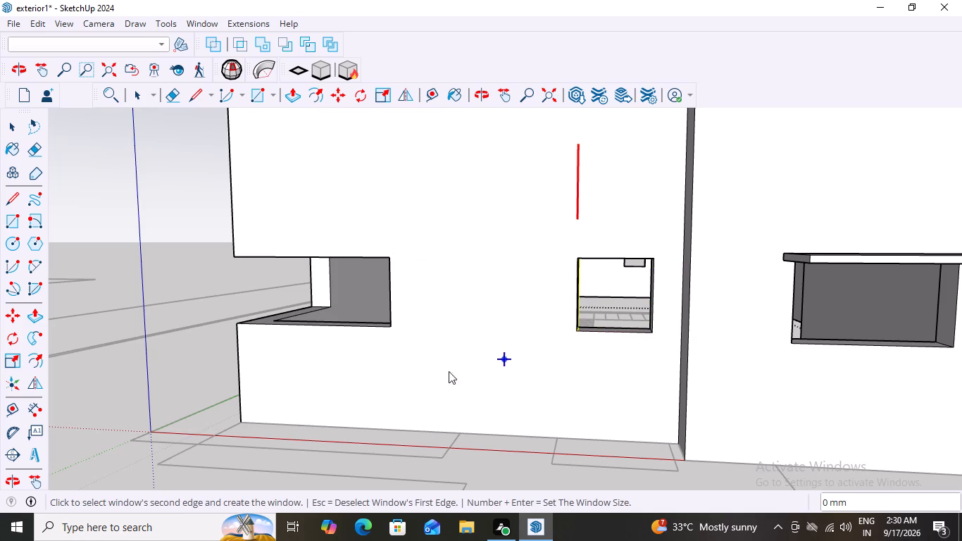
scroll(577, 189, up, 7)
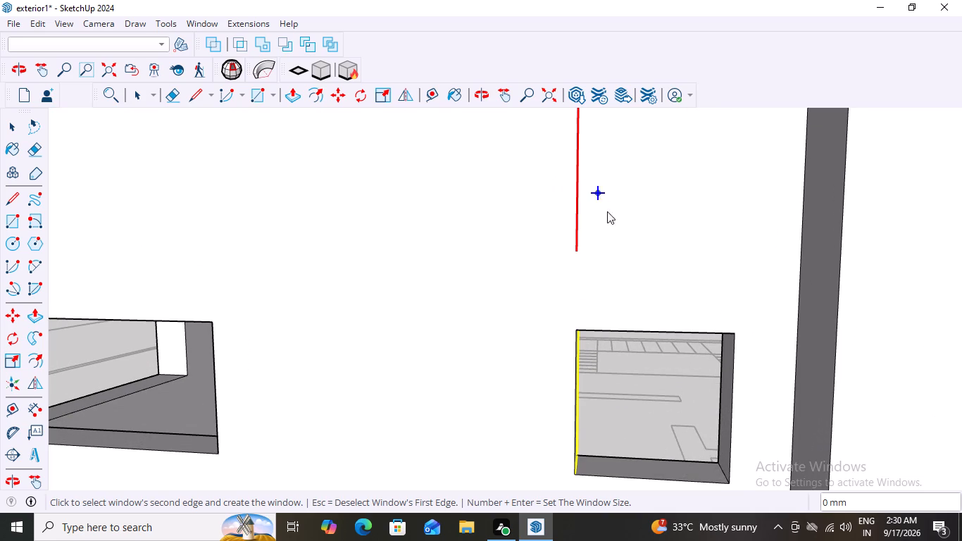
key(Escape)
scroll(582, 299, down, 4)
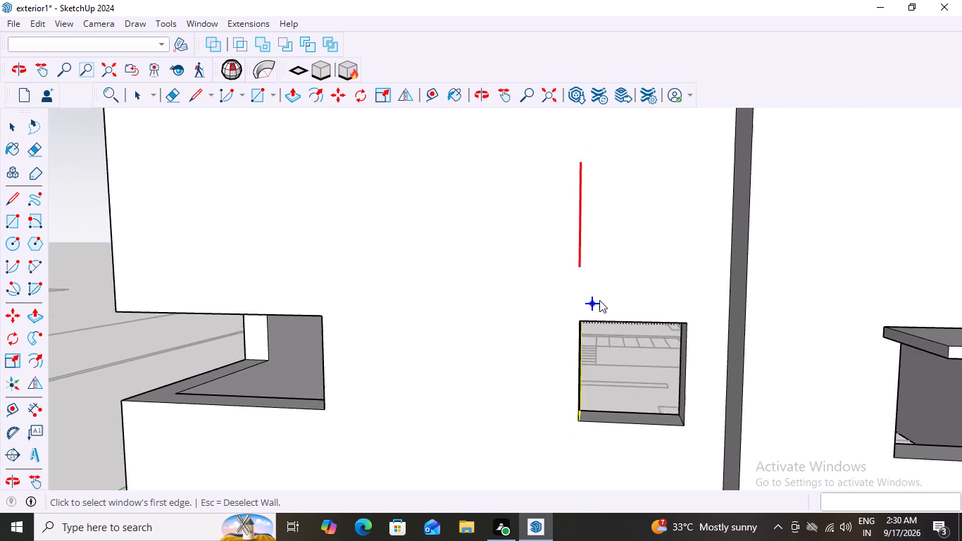
Restart MajWindow with a Type A window, 600 mm high with a 915 mm floor gap.
scroll(599, 300, down, 7)
key(space)
scroll(644, 391, up, 3)
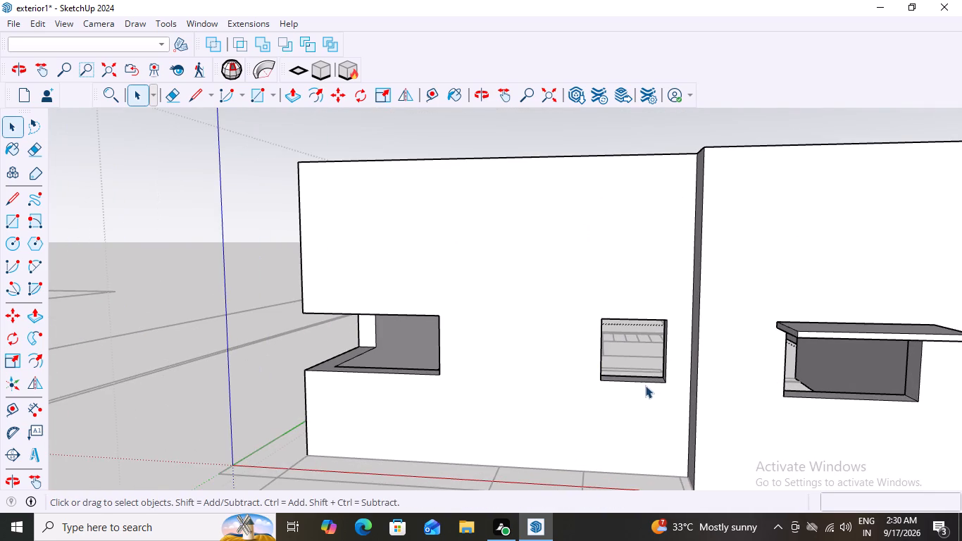
middle_drag(685, 337, 720, 328)
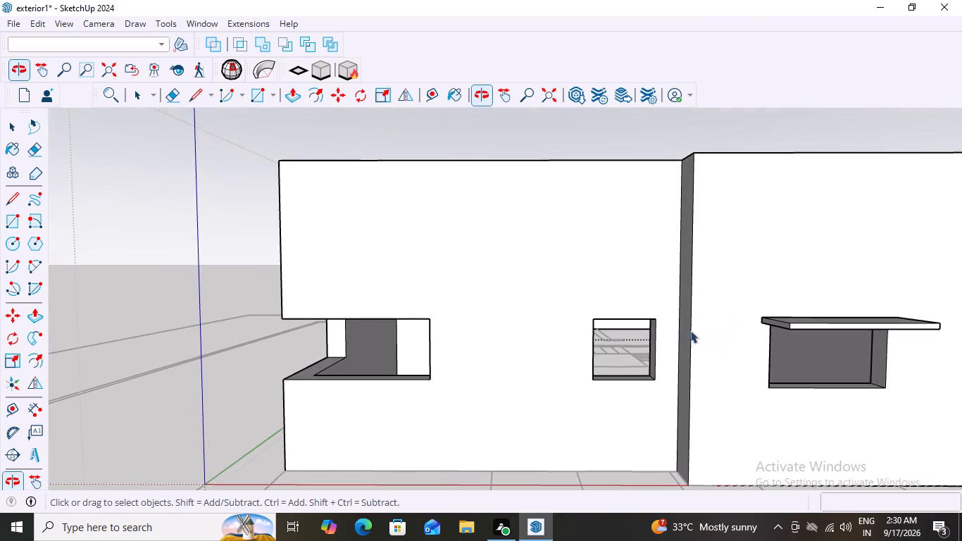
scroll(600, 382, up, 5)
scroll(620, 379, down, 7)
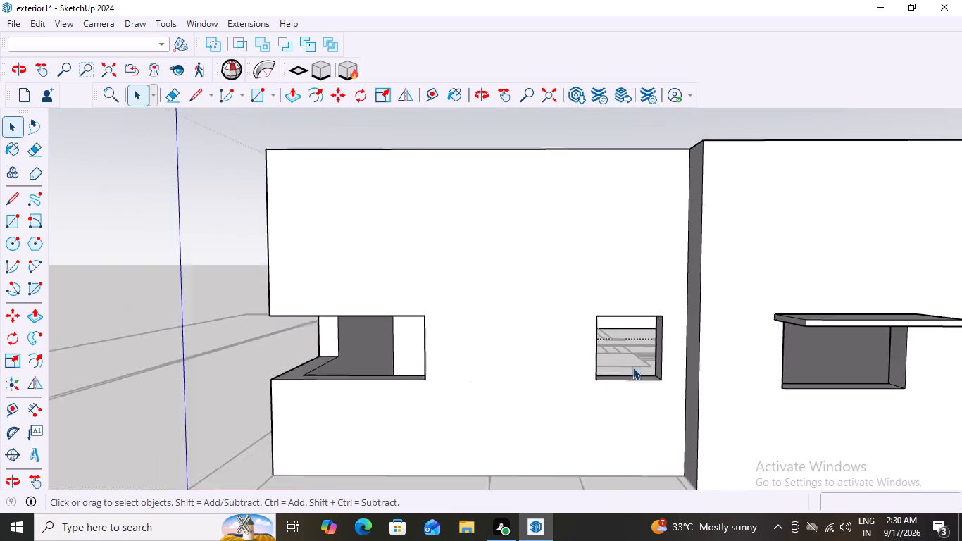
scroll(632, 367, down, 6)
scroll(739, 301, up, 7)
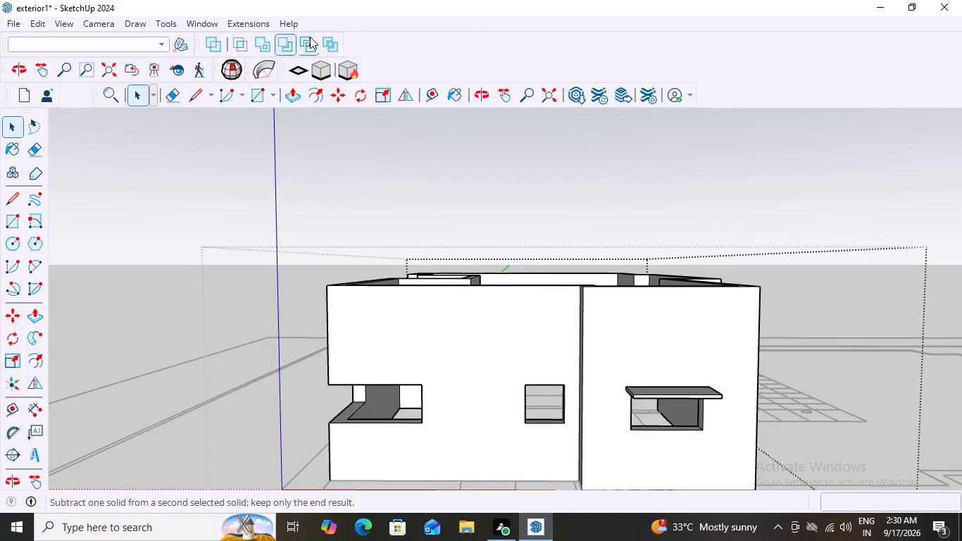
click(256, 24)
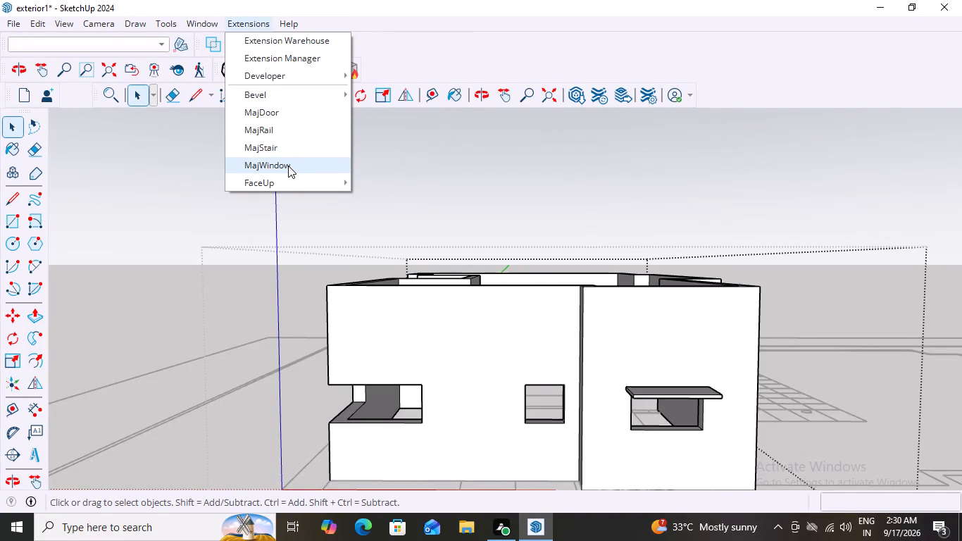
click(289, 161)
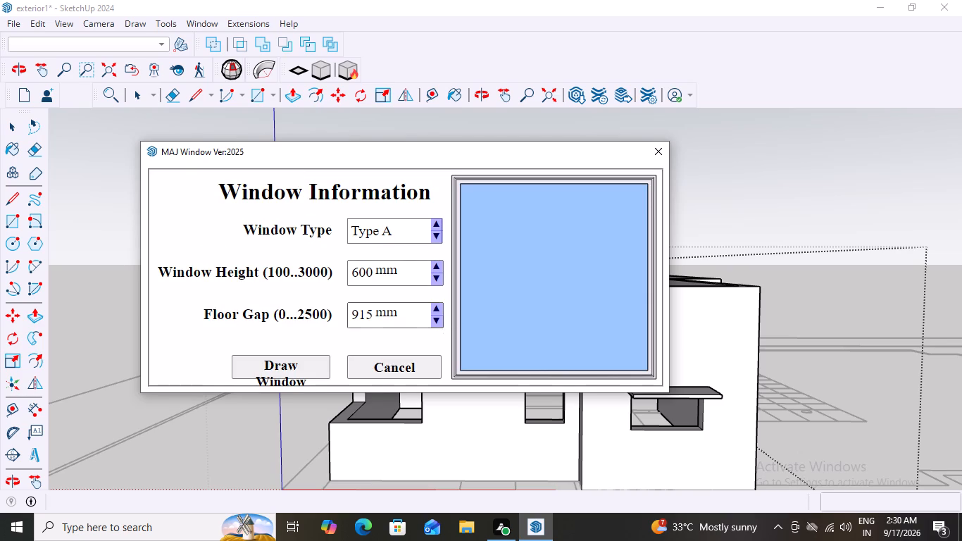
scroll(442, 325, down, 1)
click(293, 365)
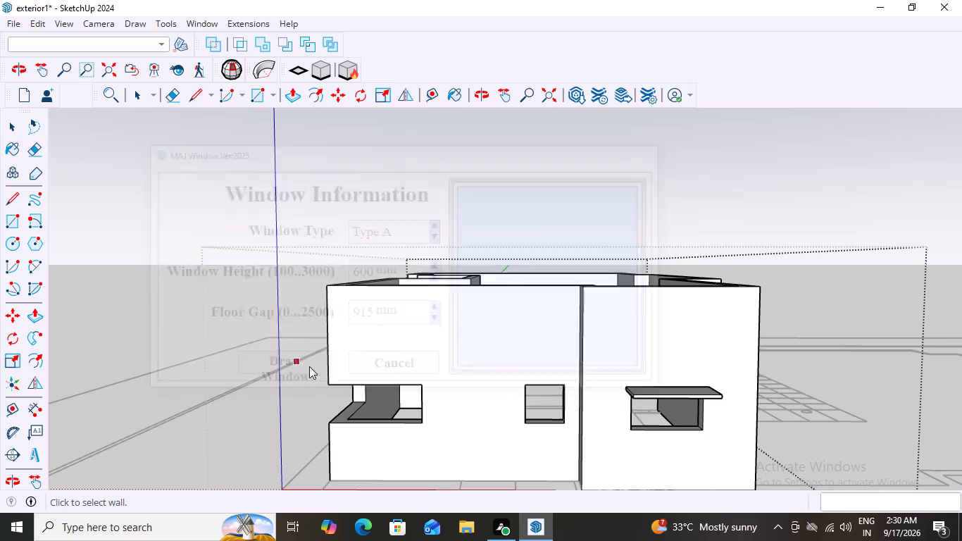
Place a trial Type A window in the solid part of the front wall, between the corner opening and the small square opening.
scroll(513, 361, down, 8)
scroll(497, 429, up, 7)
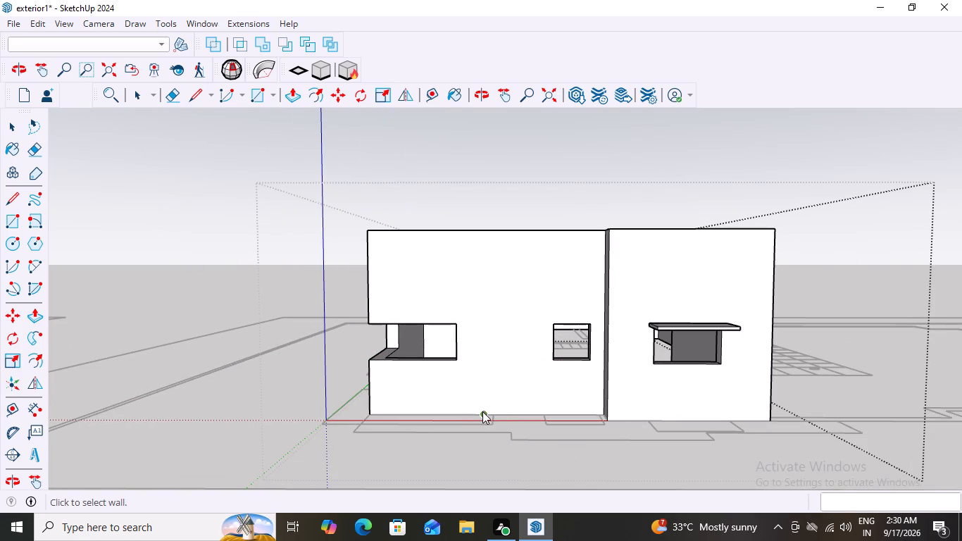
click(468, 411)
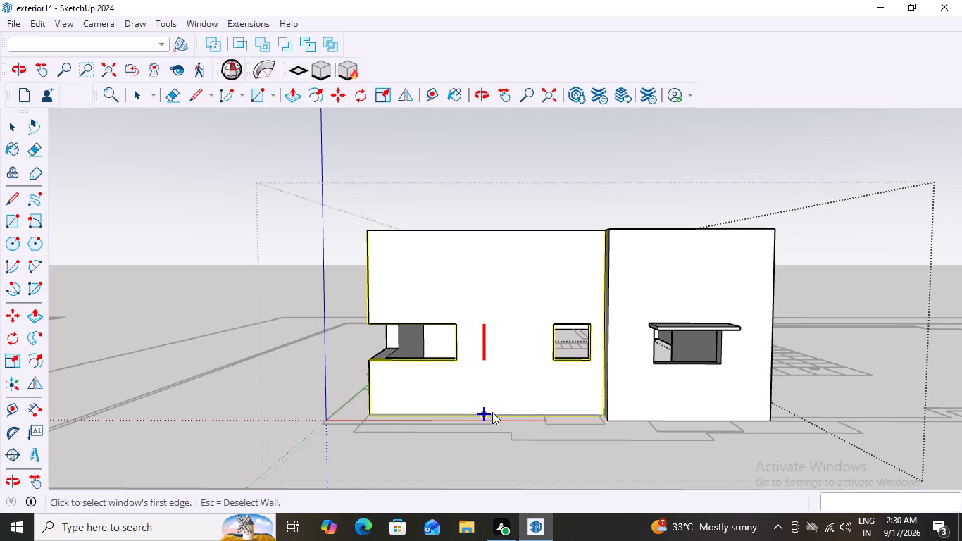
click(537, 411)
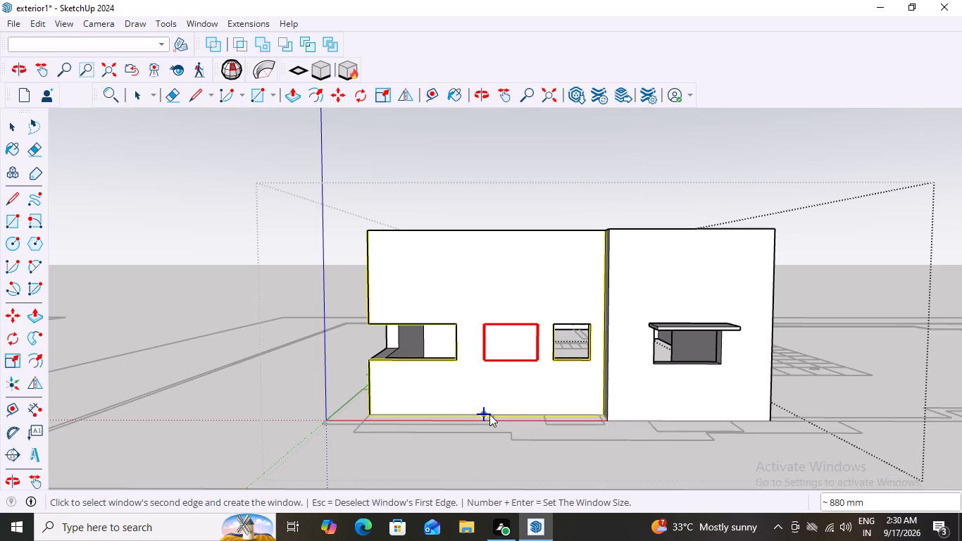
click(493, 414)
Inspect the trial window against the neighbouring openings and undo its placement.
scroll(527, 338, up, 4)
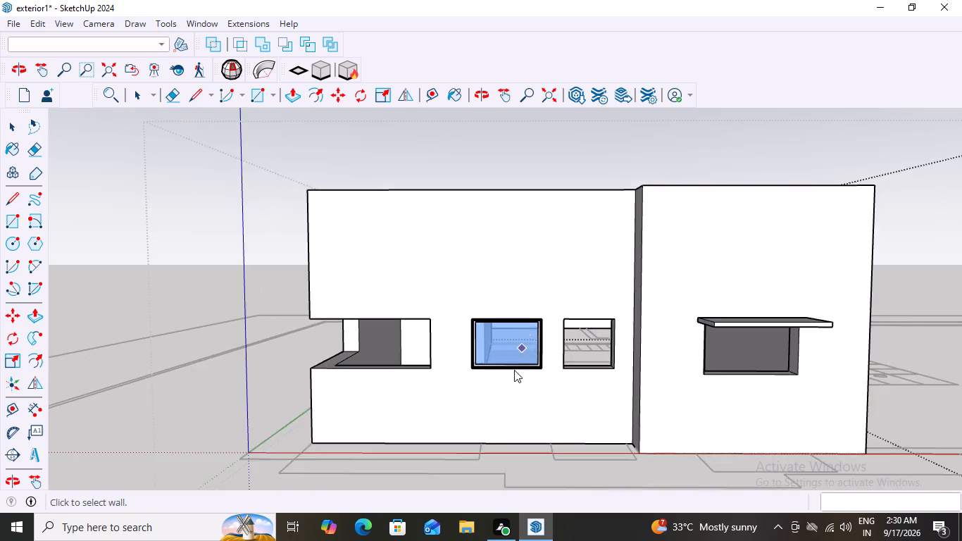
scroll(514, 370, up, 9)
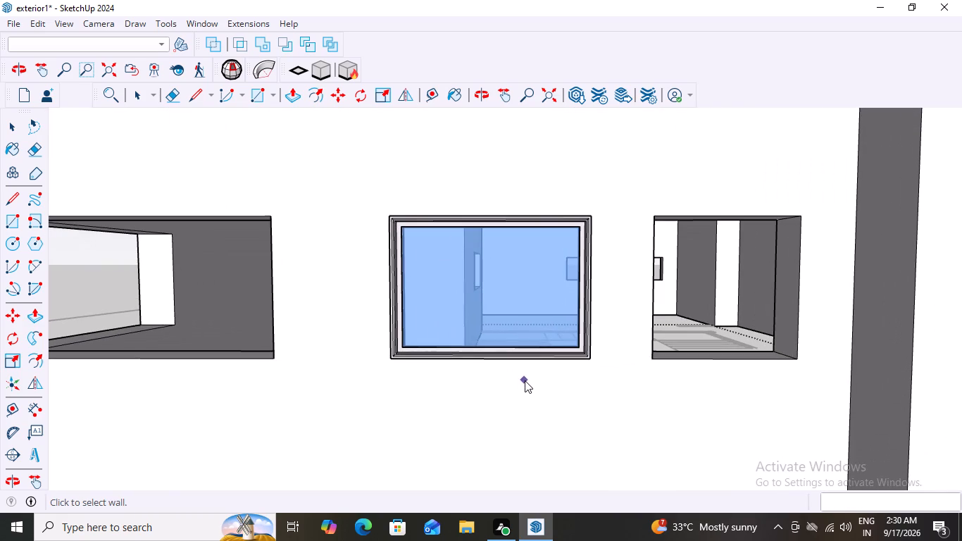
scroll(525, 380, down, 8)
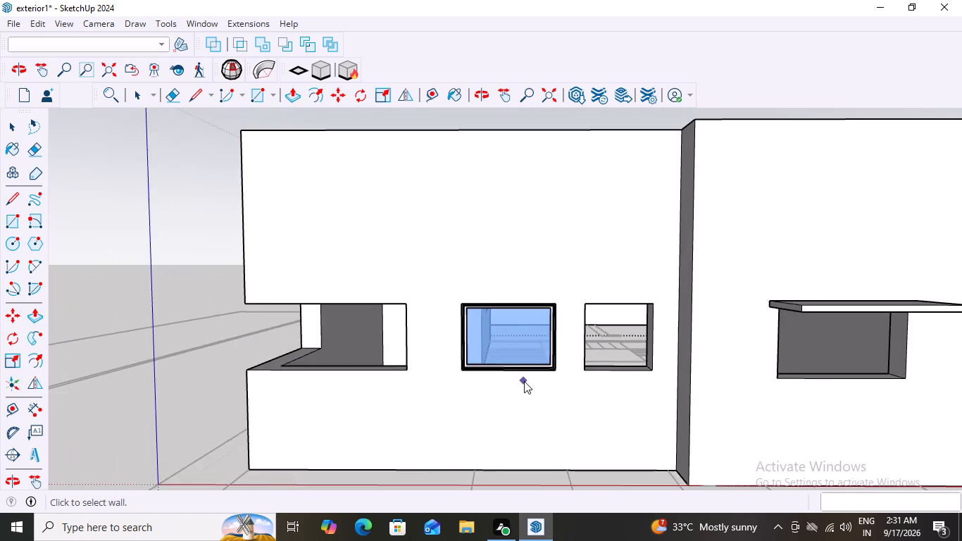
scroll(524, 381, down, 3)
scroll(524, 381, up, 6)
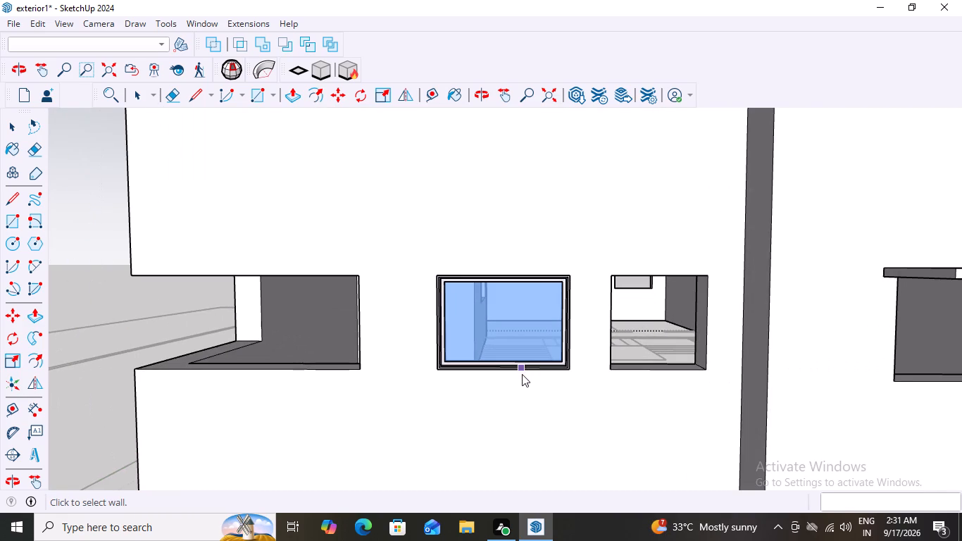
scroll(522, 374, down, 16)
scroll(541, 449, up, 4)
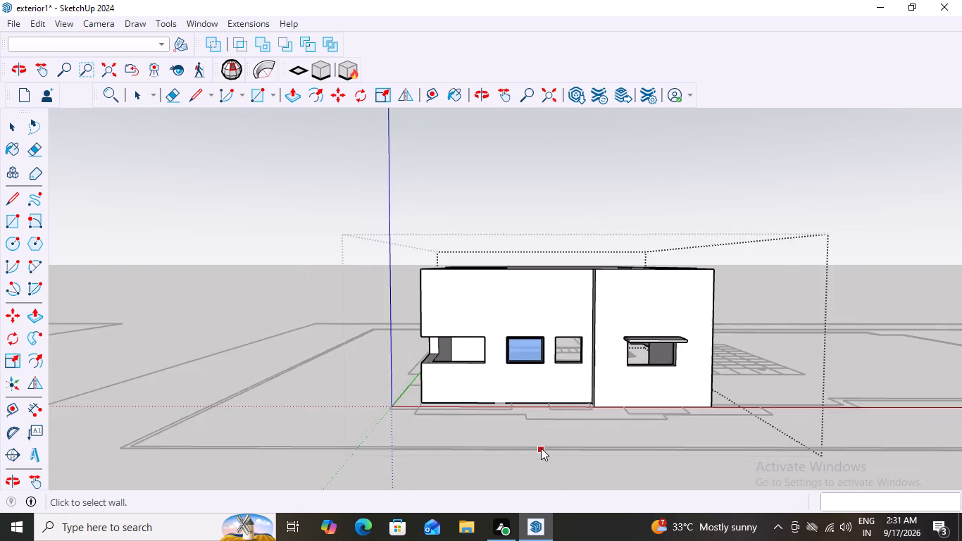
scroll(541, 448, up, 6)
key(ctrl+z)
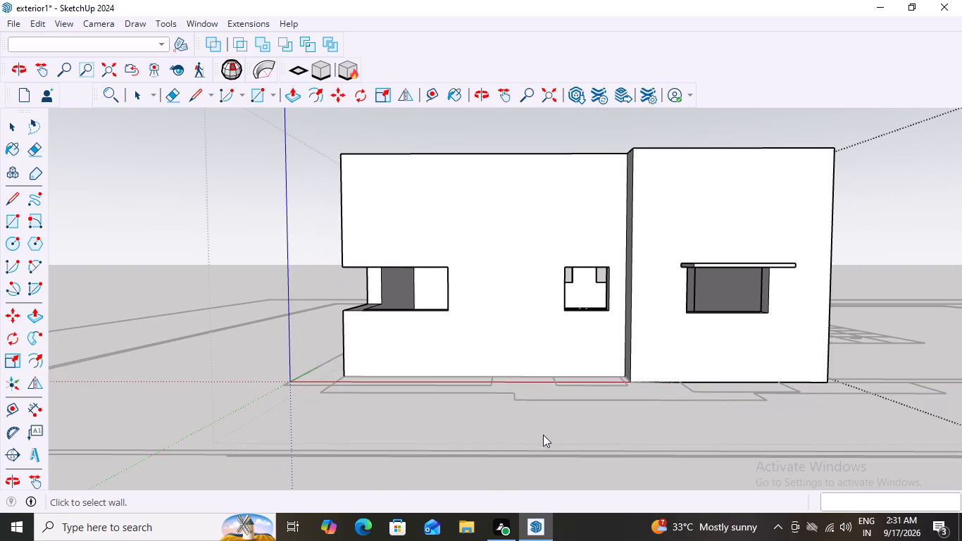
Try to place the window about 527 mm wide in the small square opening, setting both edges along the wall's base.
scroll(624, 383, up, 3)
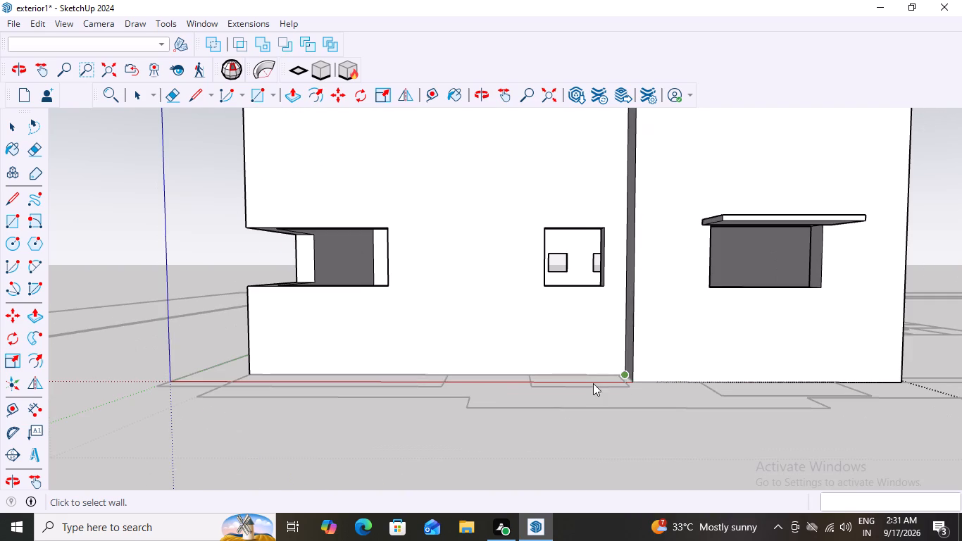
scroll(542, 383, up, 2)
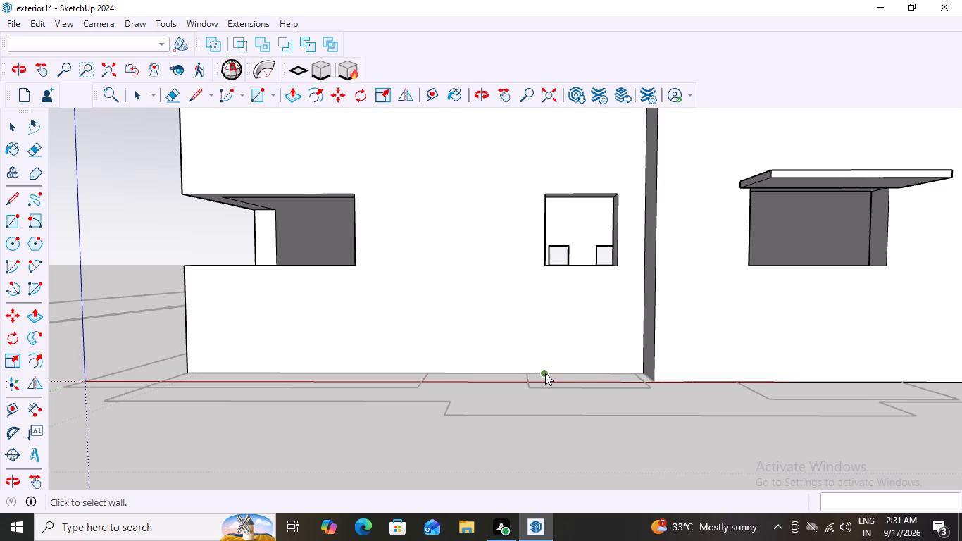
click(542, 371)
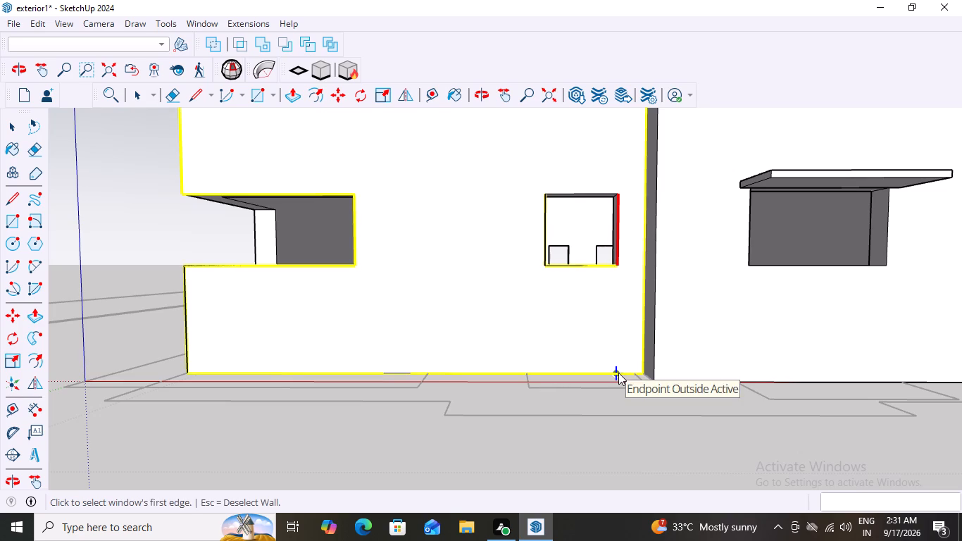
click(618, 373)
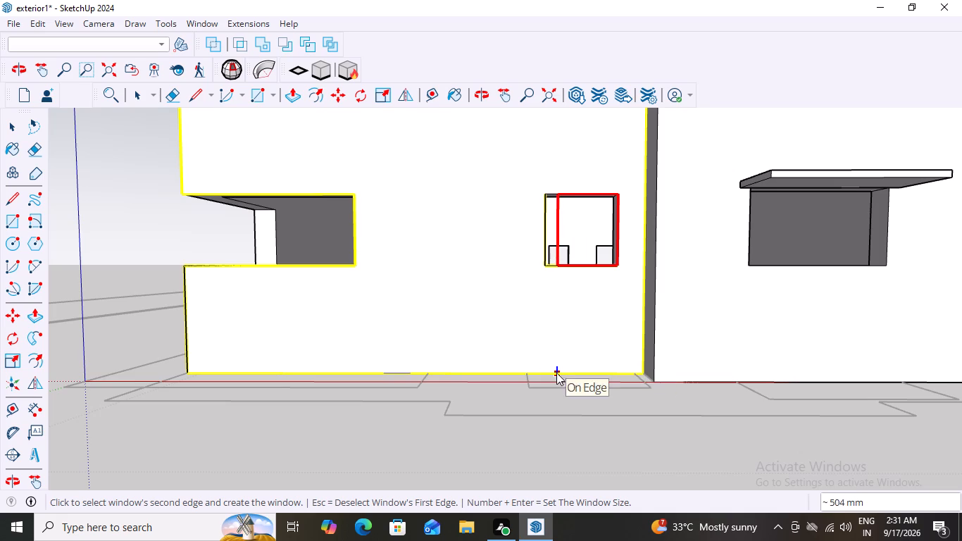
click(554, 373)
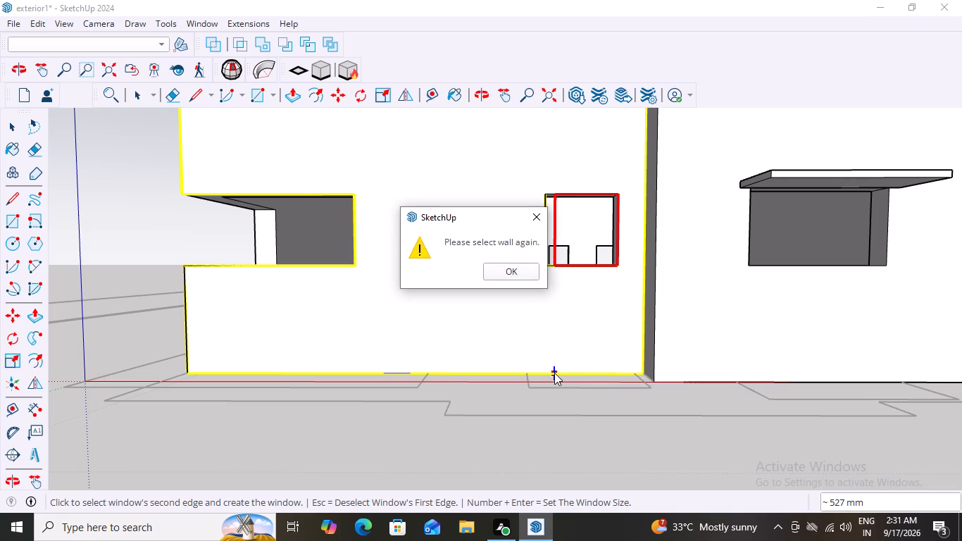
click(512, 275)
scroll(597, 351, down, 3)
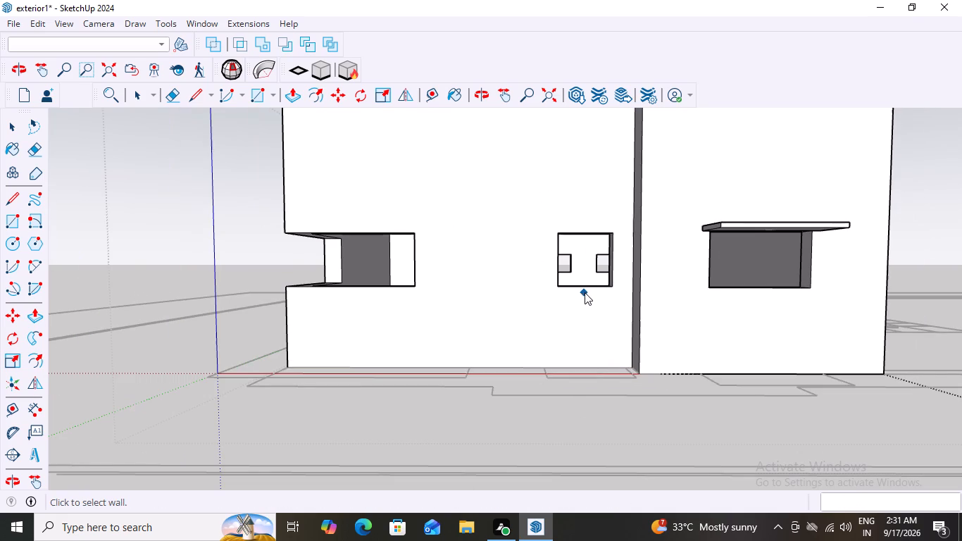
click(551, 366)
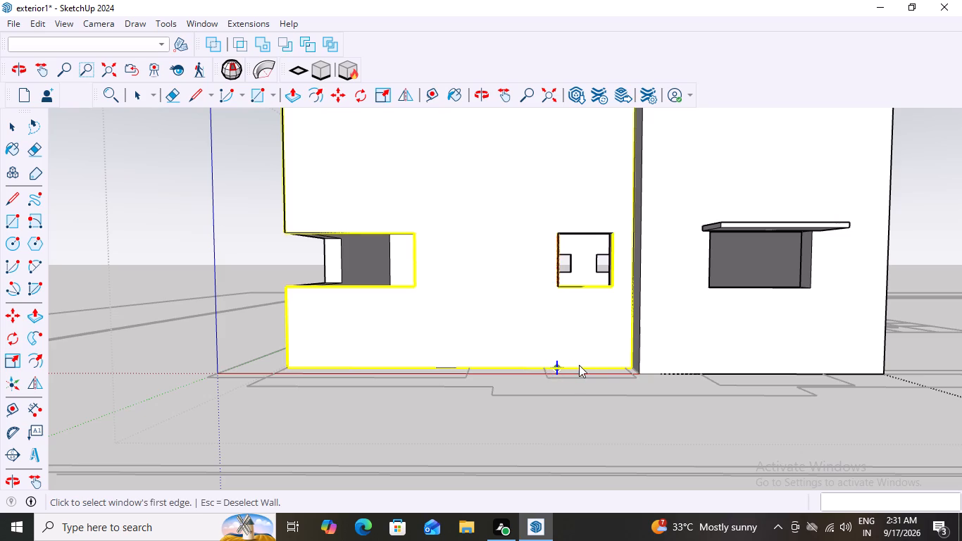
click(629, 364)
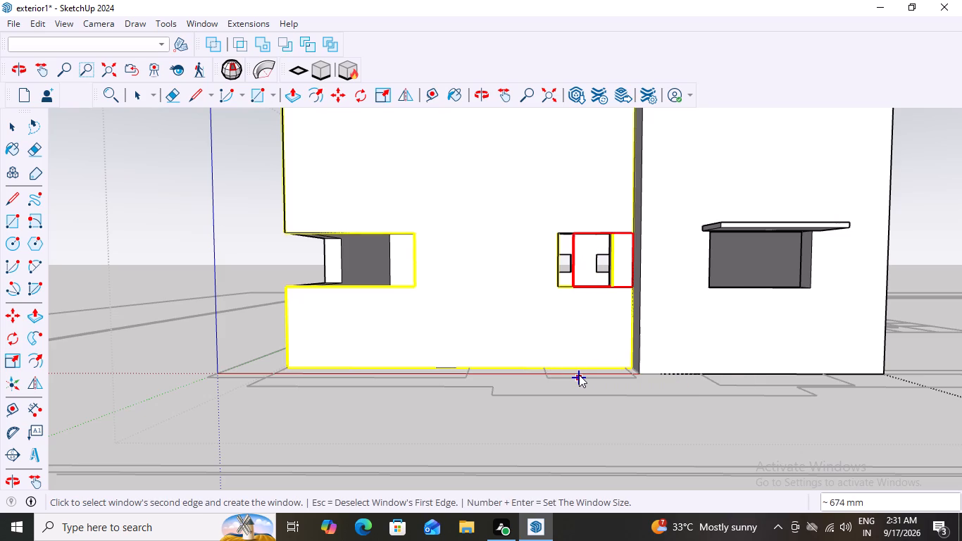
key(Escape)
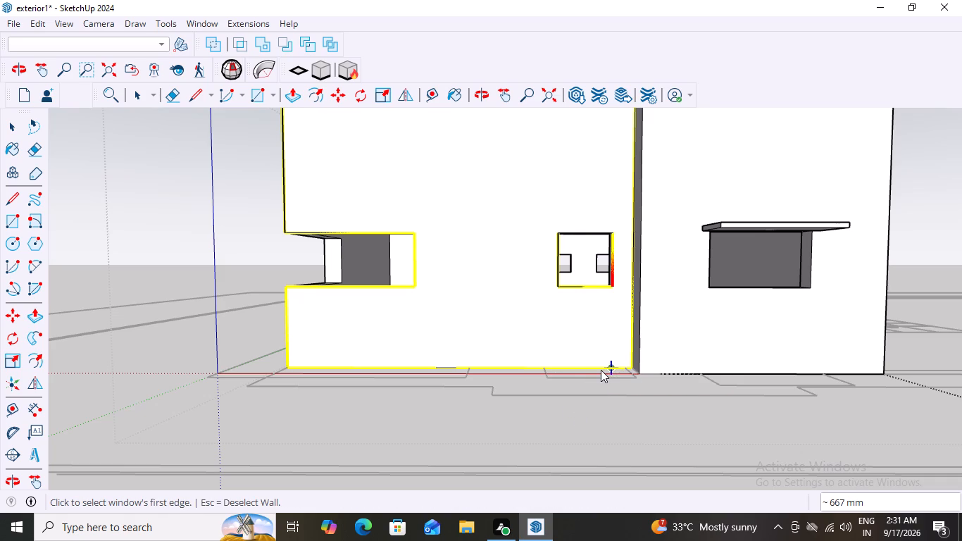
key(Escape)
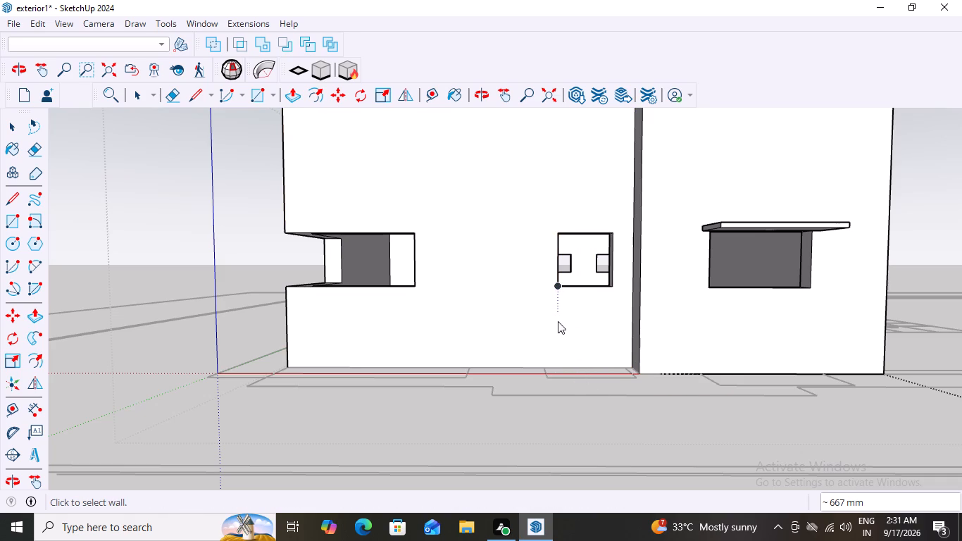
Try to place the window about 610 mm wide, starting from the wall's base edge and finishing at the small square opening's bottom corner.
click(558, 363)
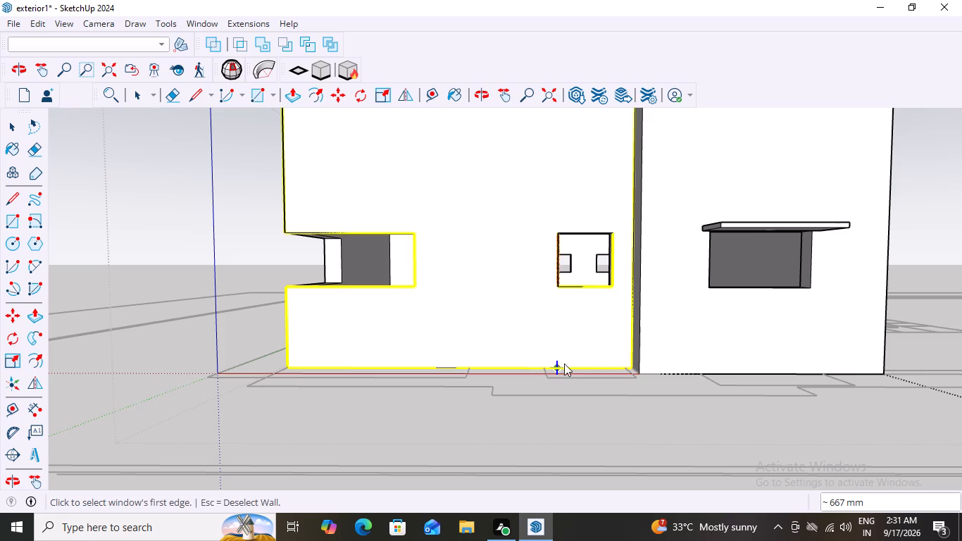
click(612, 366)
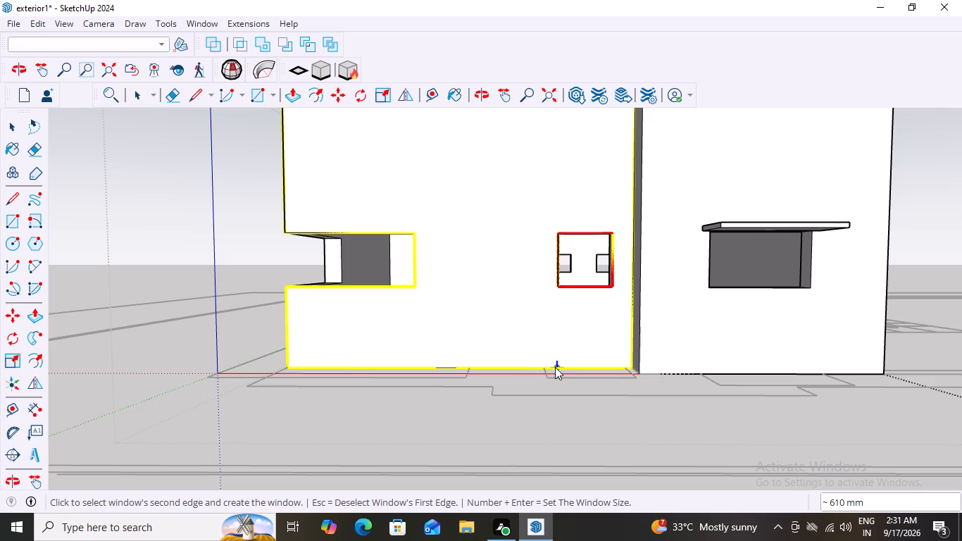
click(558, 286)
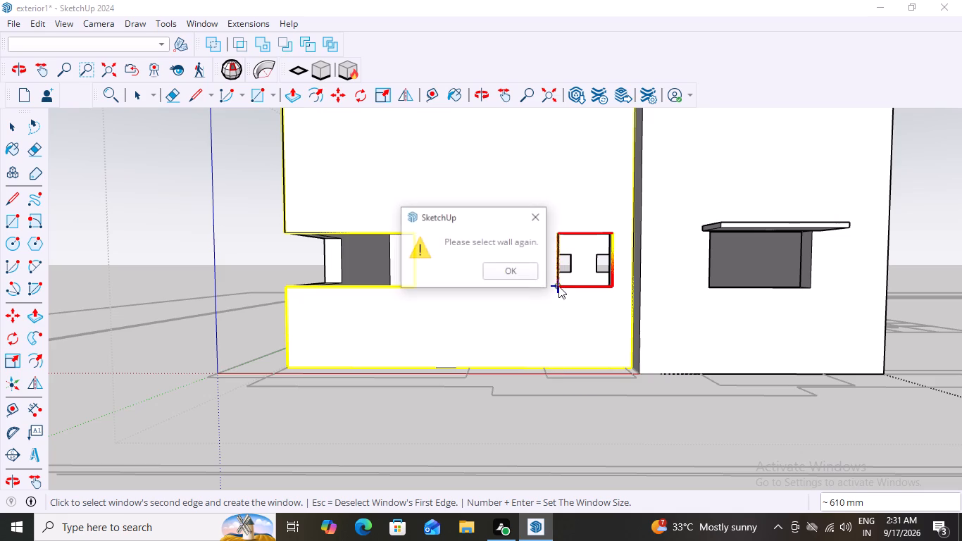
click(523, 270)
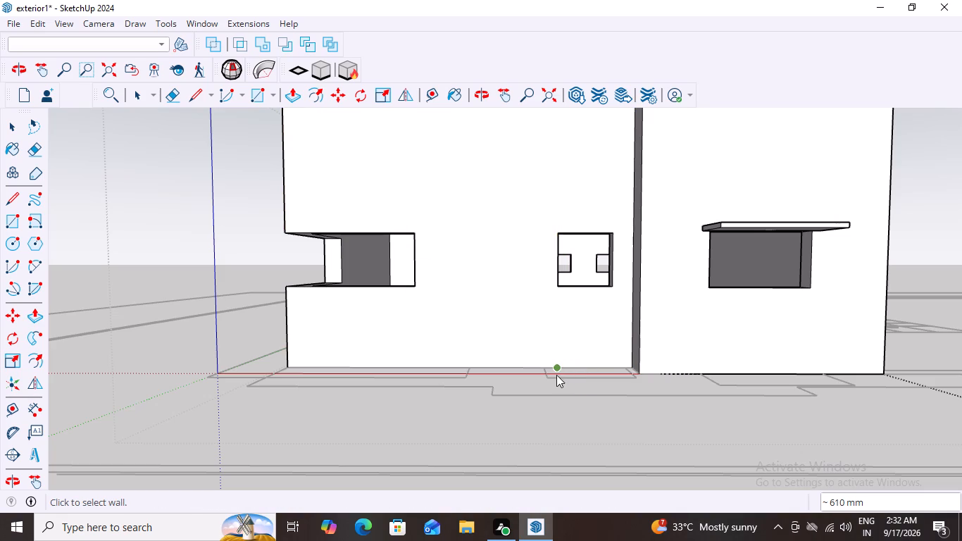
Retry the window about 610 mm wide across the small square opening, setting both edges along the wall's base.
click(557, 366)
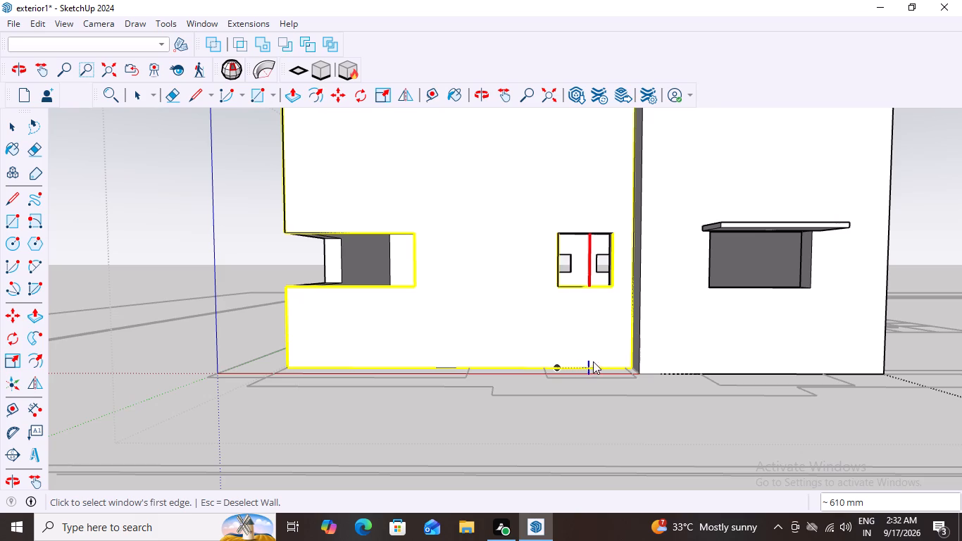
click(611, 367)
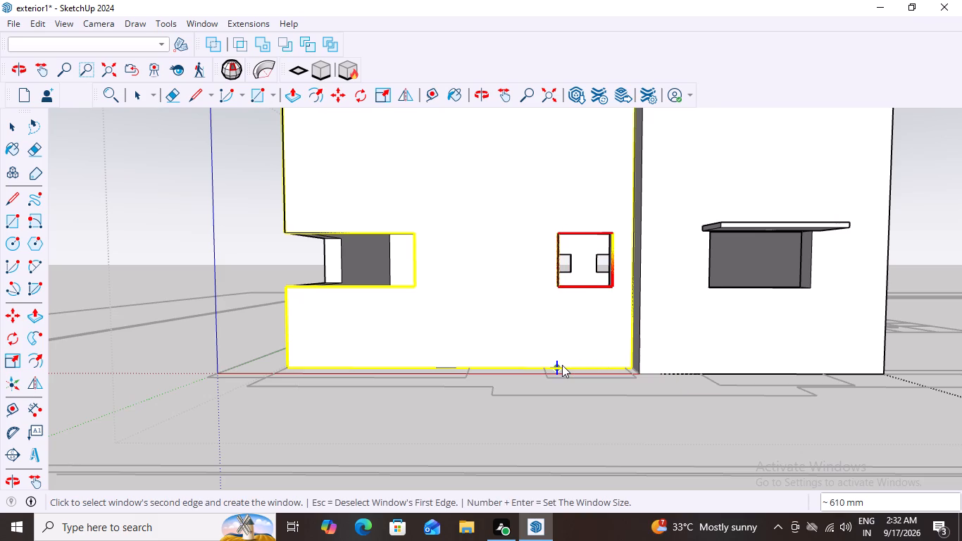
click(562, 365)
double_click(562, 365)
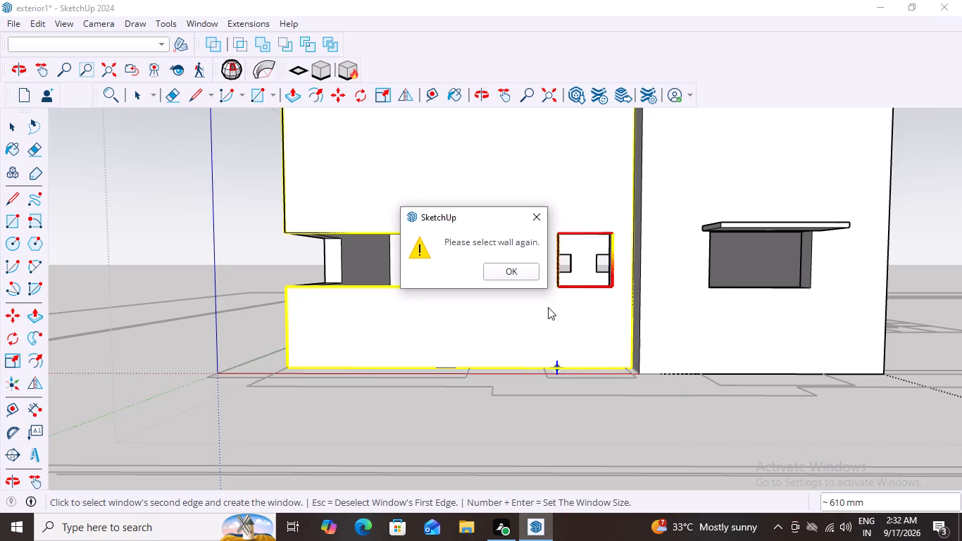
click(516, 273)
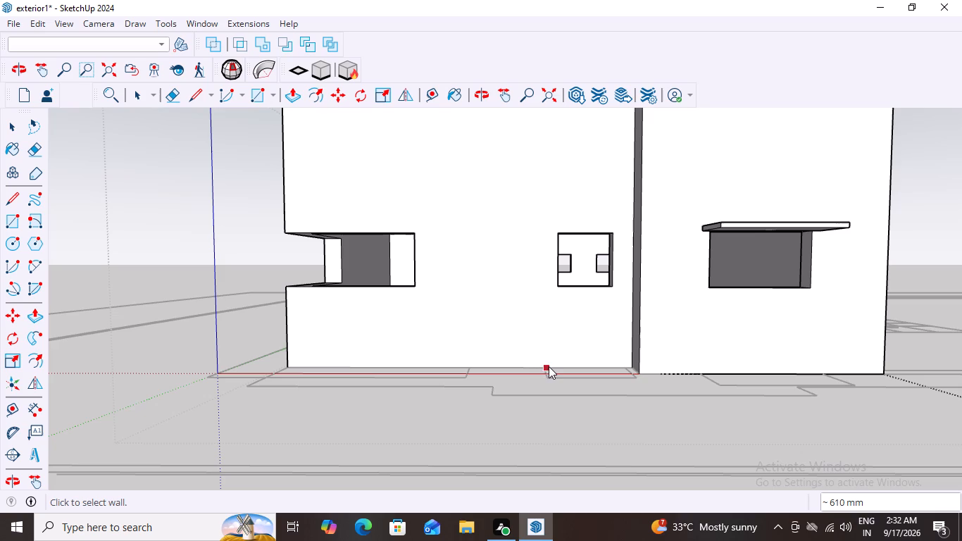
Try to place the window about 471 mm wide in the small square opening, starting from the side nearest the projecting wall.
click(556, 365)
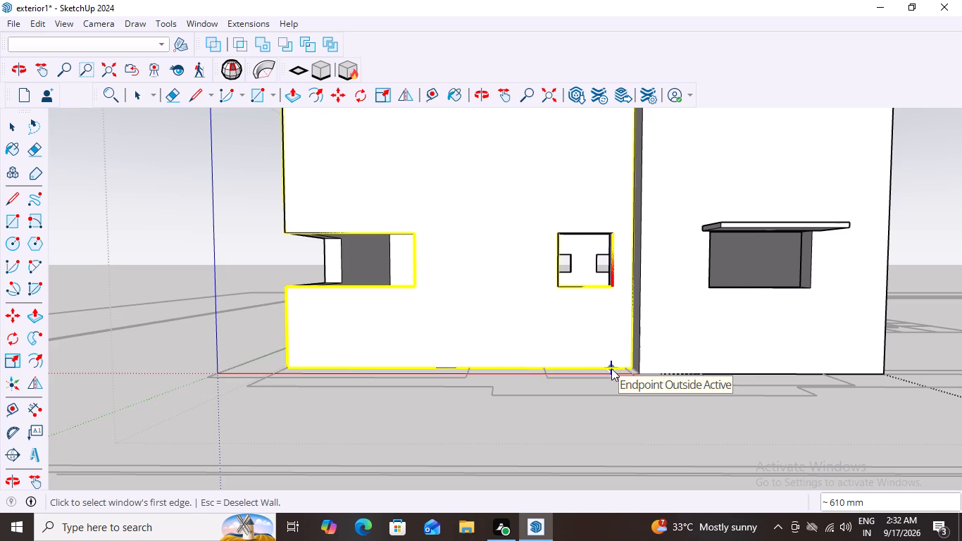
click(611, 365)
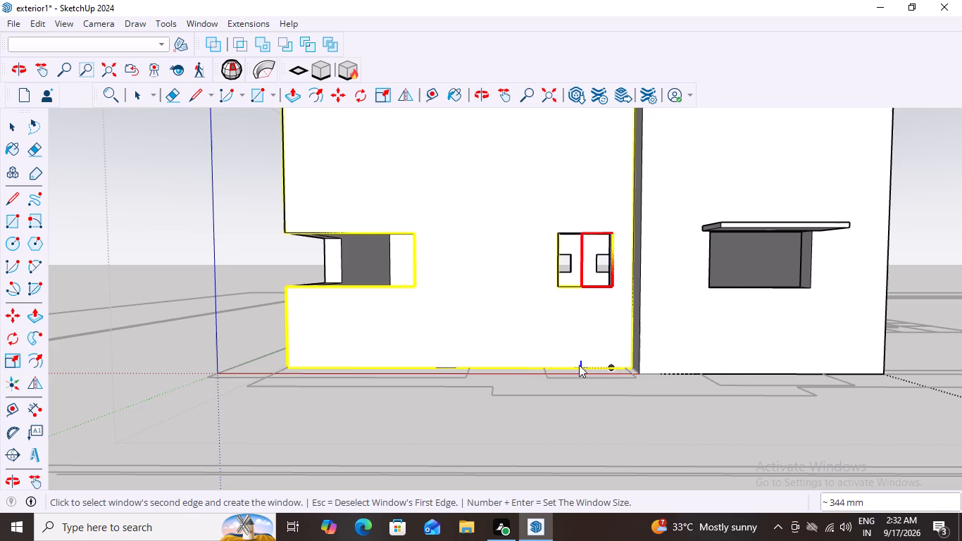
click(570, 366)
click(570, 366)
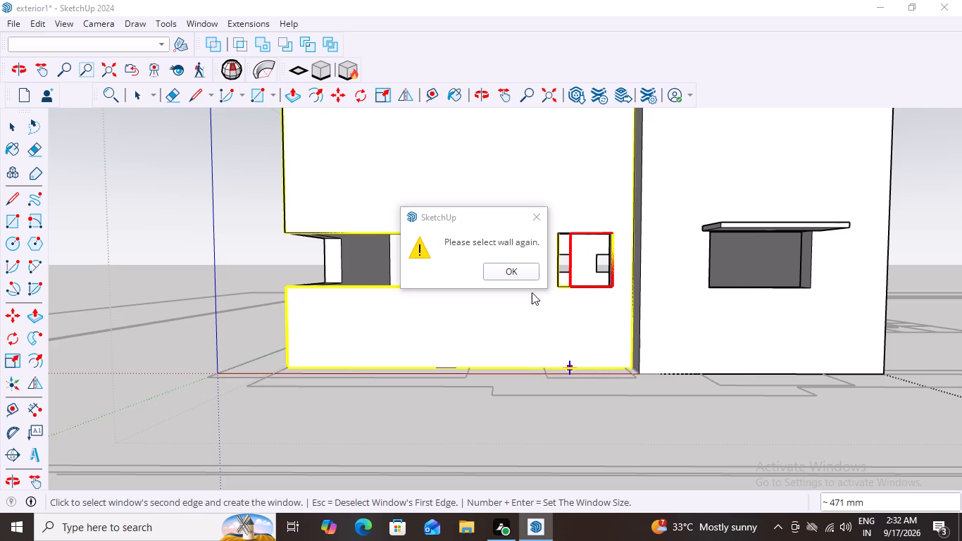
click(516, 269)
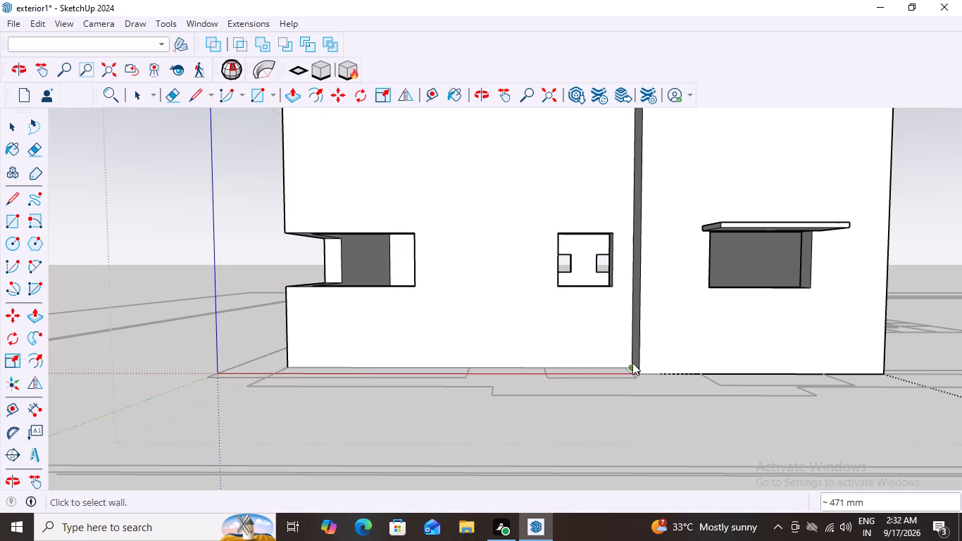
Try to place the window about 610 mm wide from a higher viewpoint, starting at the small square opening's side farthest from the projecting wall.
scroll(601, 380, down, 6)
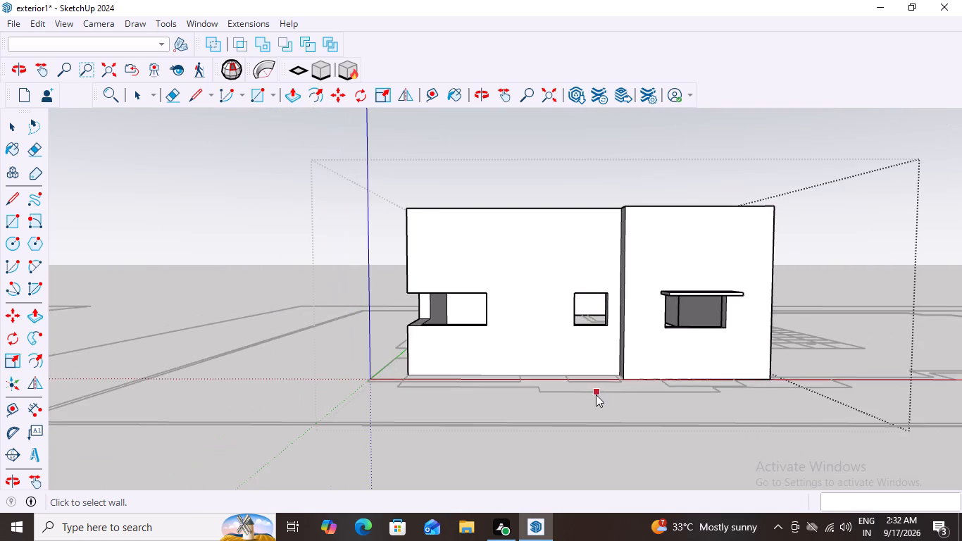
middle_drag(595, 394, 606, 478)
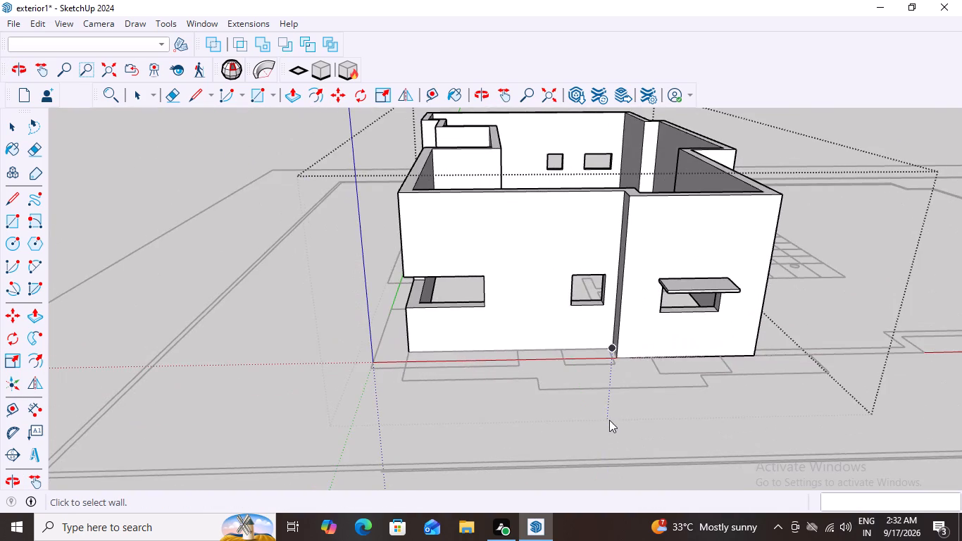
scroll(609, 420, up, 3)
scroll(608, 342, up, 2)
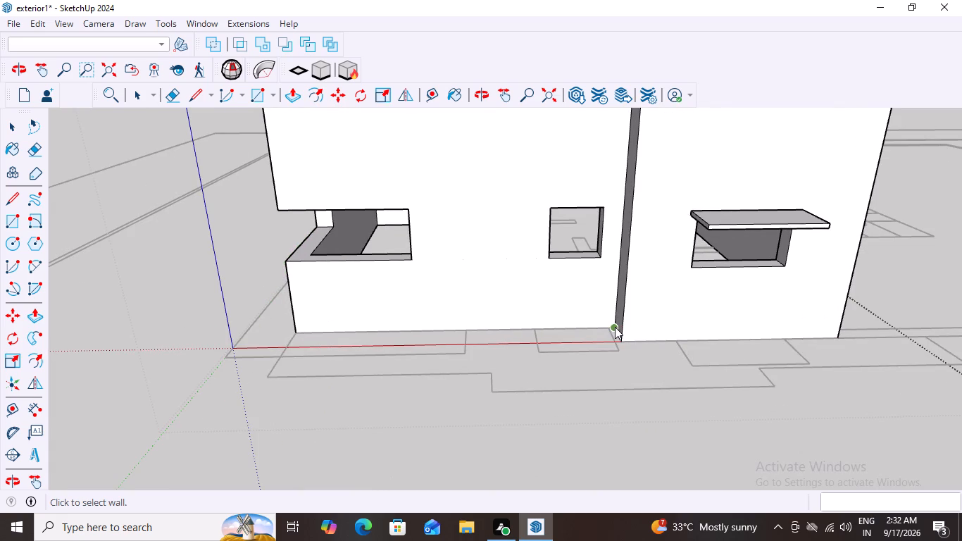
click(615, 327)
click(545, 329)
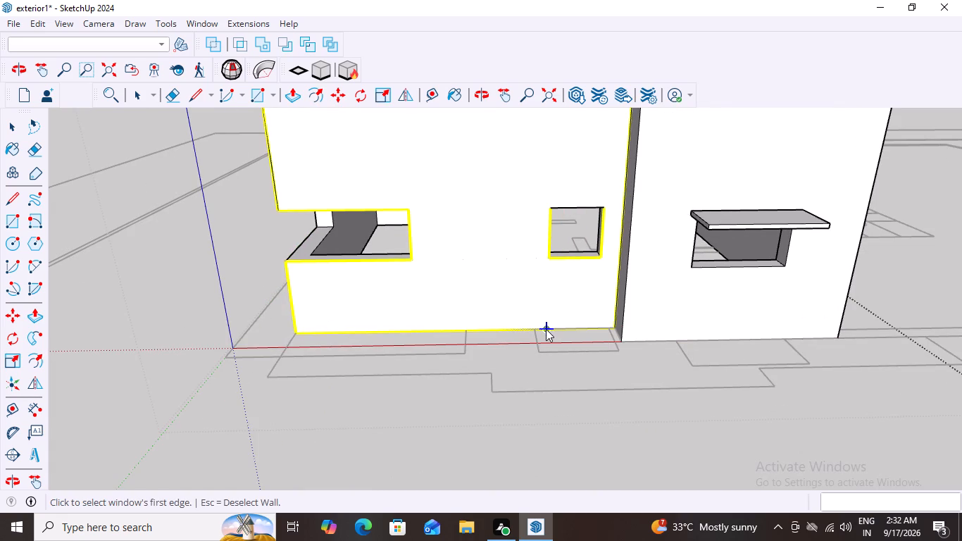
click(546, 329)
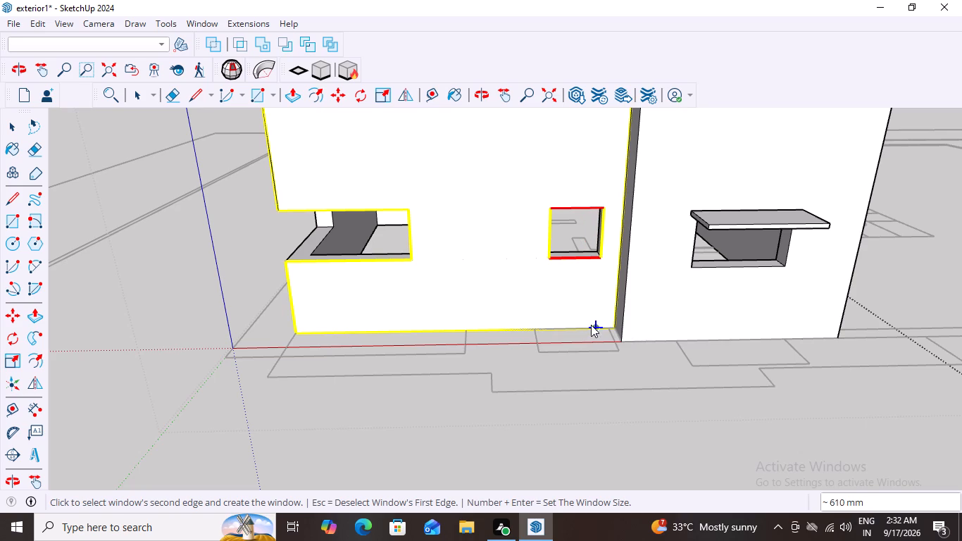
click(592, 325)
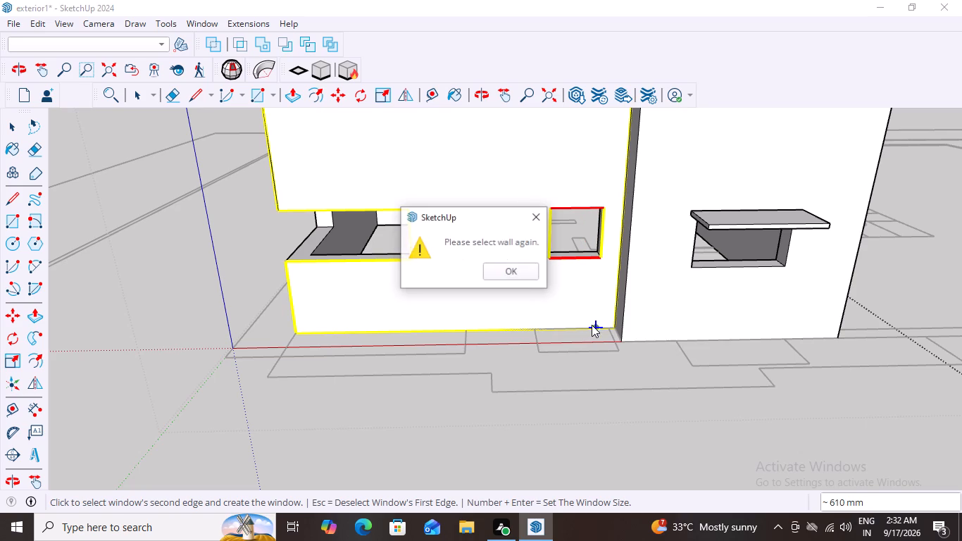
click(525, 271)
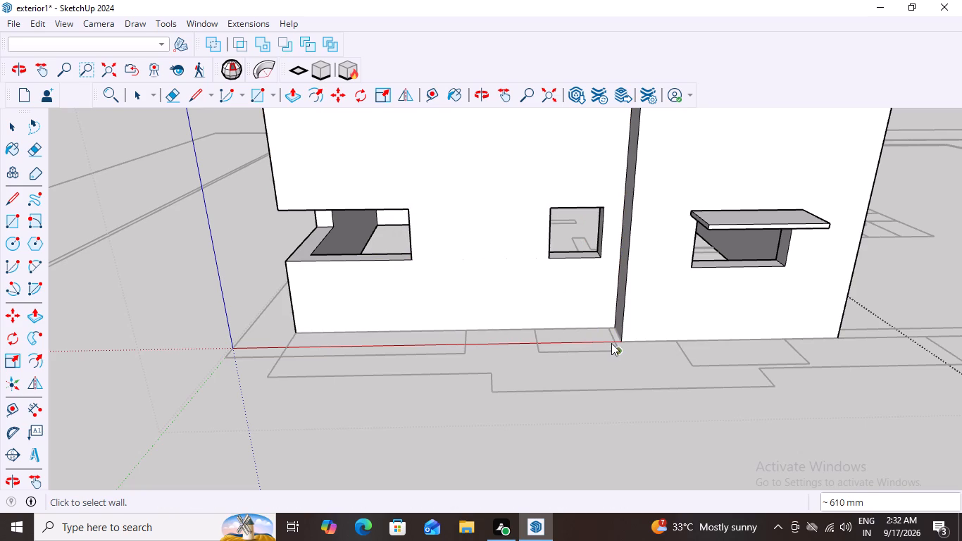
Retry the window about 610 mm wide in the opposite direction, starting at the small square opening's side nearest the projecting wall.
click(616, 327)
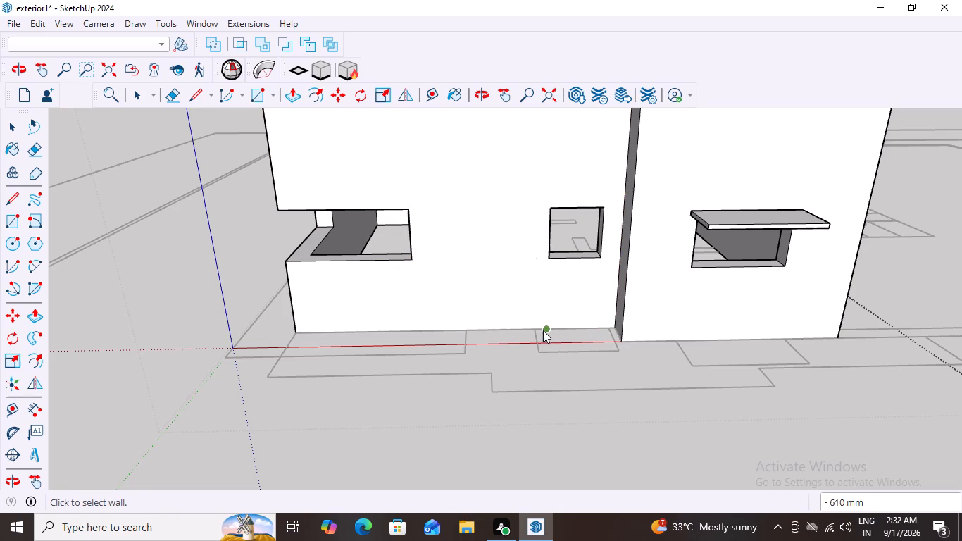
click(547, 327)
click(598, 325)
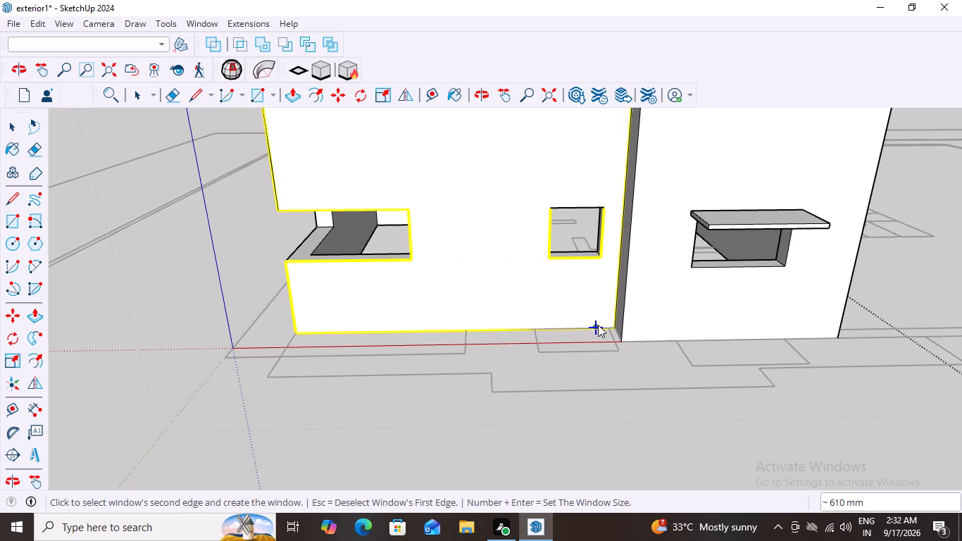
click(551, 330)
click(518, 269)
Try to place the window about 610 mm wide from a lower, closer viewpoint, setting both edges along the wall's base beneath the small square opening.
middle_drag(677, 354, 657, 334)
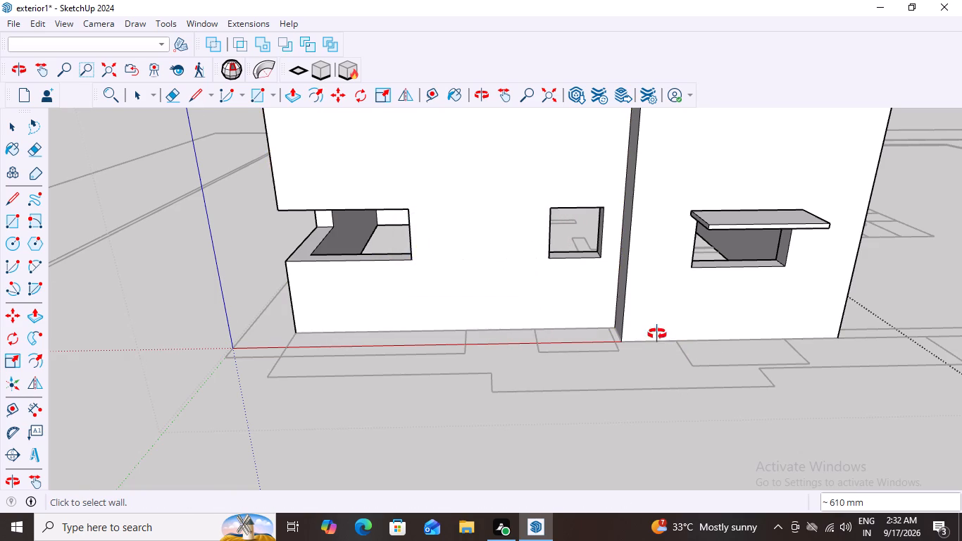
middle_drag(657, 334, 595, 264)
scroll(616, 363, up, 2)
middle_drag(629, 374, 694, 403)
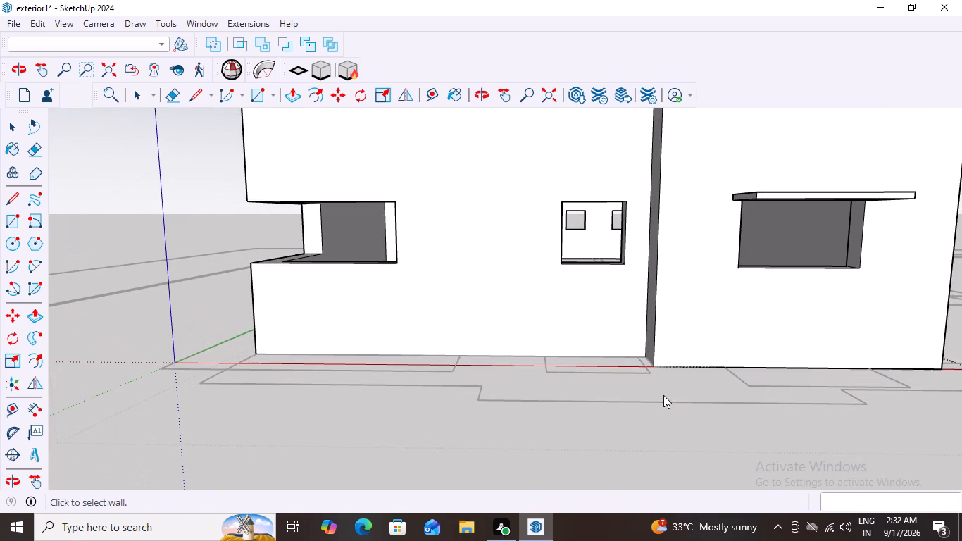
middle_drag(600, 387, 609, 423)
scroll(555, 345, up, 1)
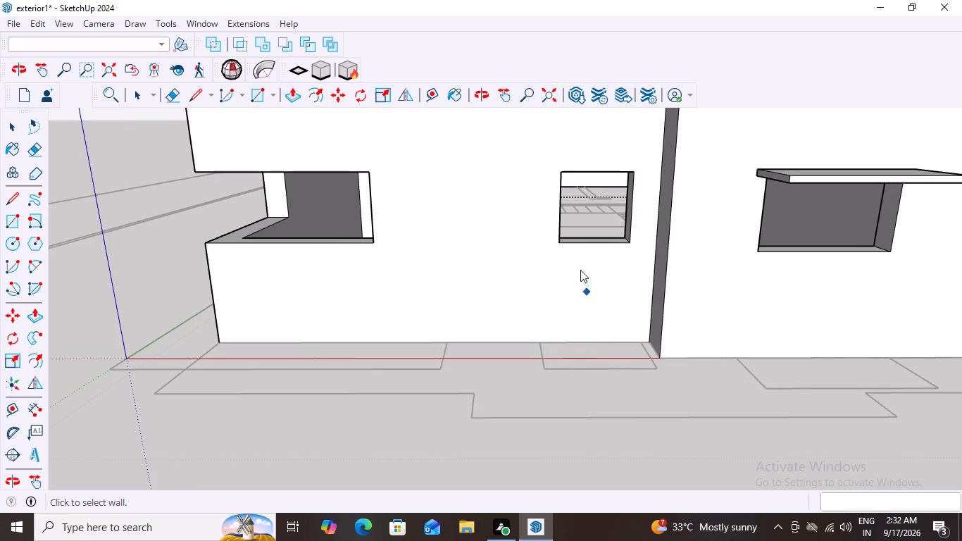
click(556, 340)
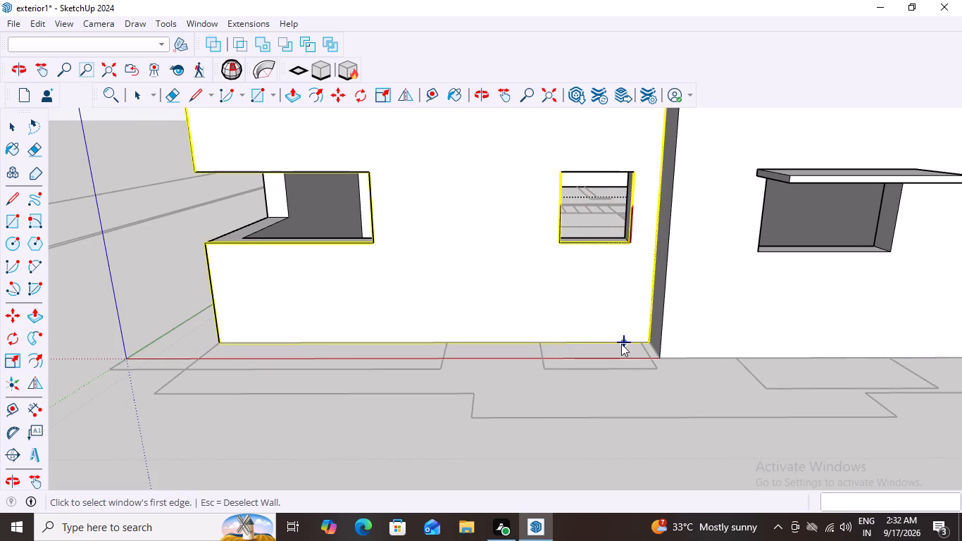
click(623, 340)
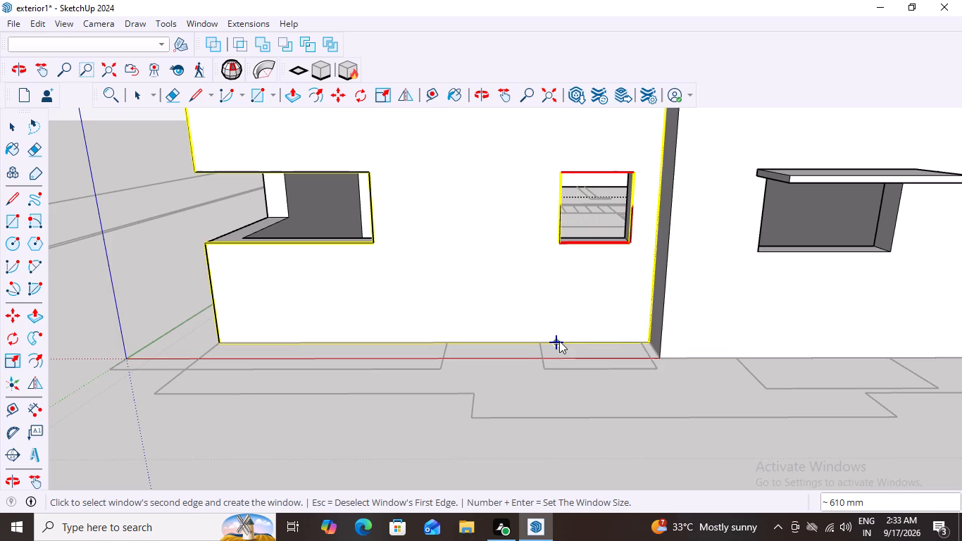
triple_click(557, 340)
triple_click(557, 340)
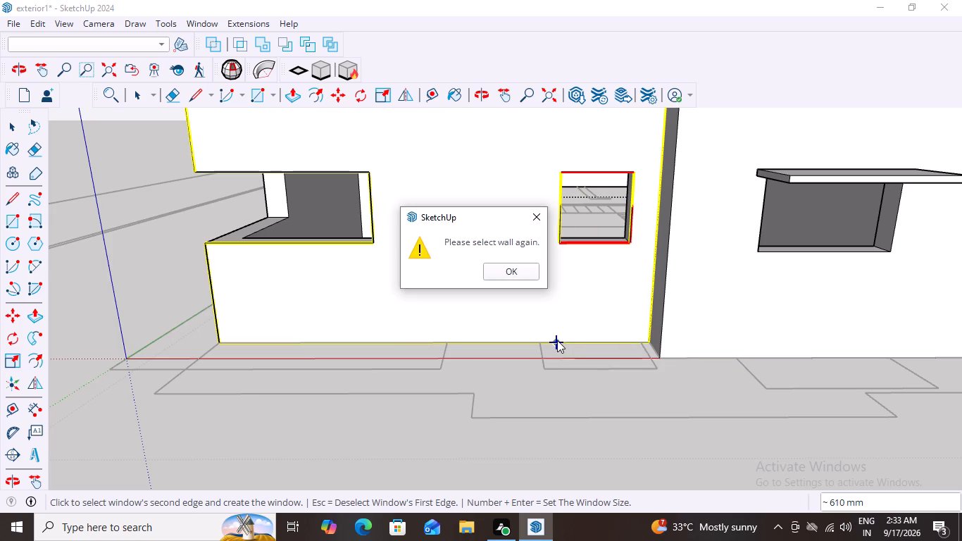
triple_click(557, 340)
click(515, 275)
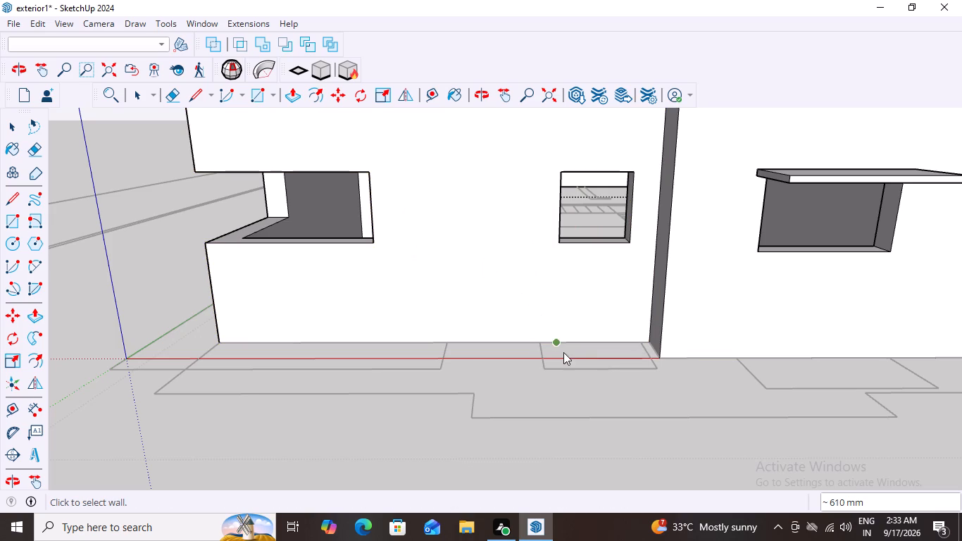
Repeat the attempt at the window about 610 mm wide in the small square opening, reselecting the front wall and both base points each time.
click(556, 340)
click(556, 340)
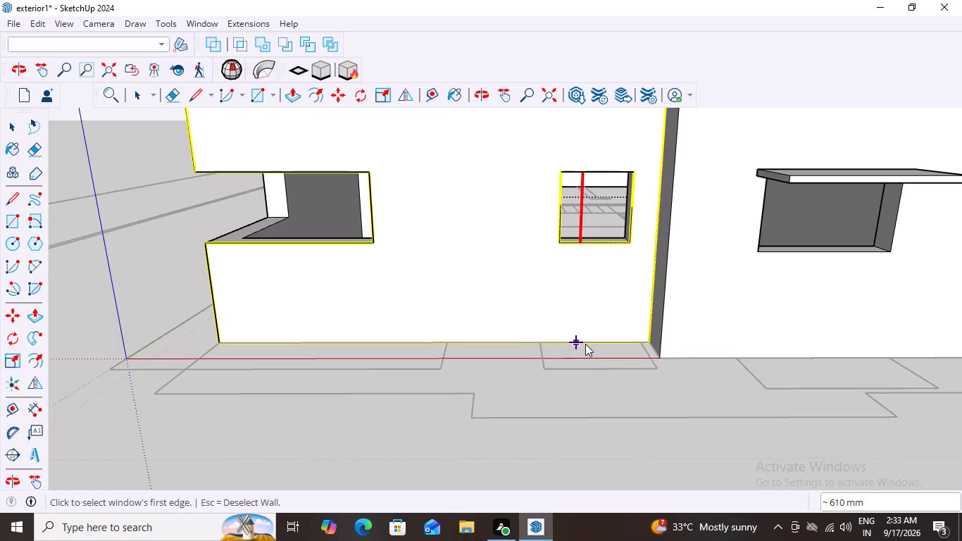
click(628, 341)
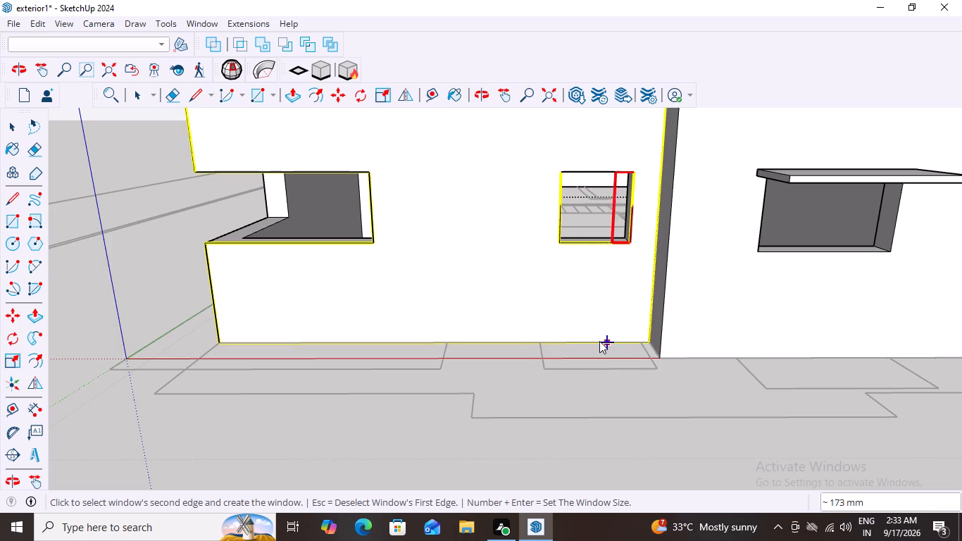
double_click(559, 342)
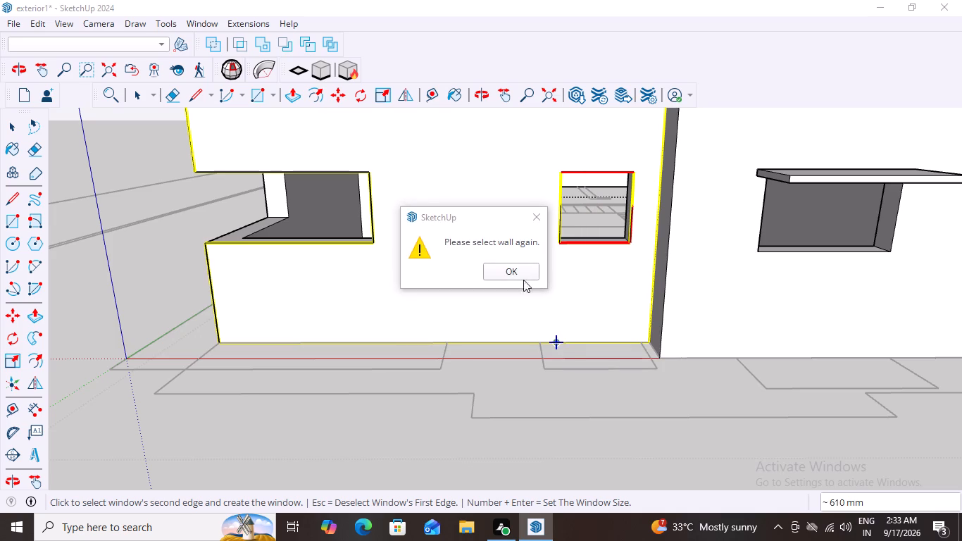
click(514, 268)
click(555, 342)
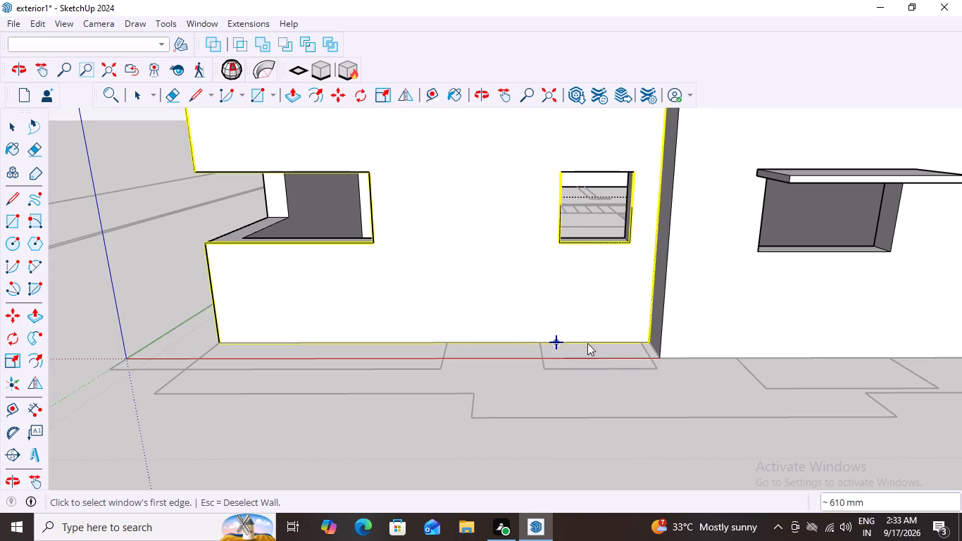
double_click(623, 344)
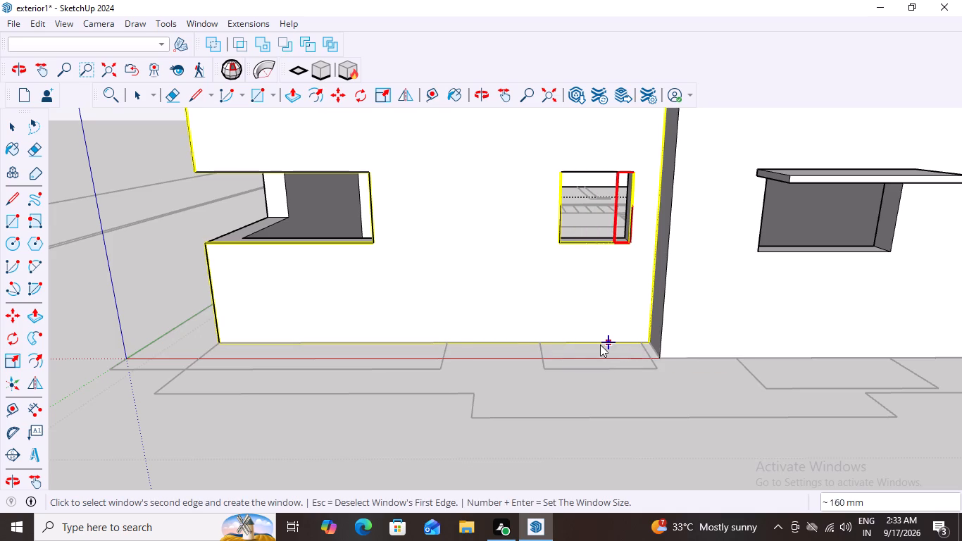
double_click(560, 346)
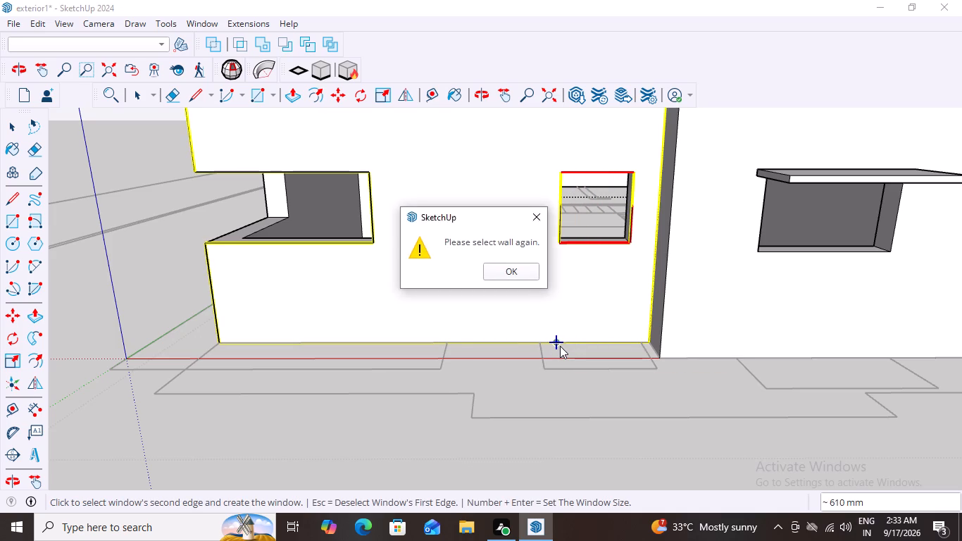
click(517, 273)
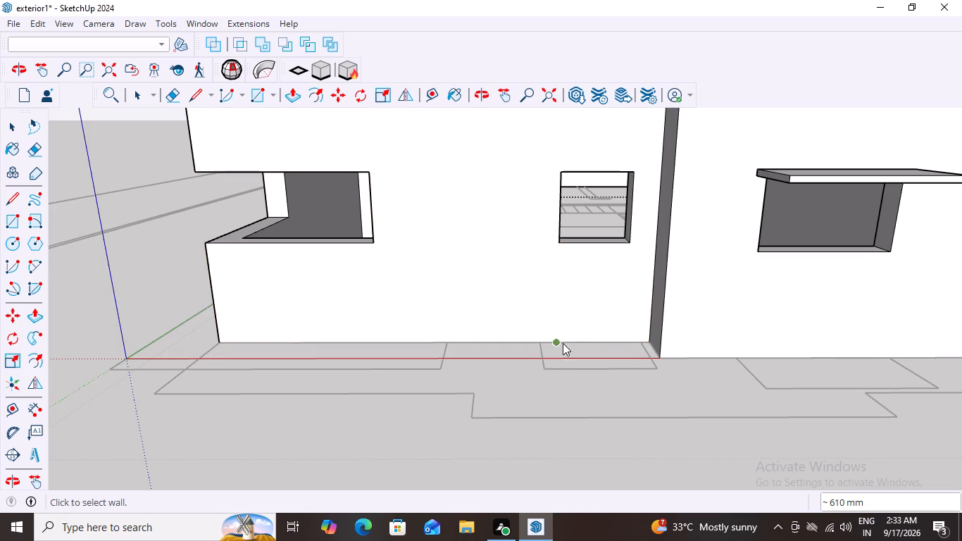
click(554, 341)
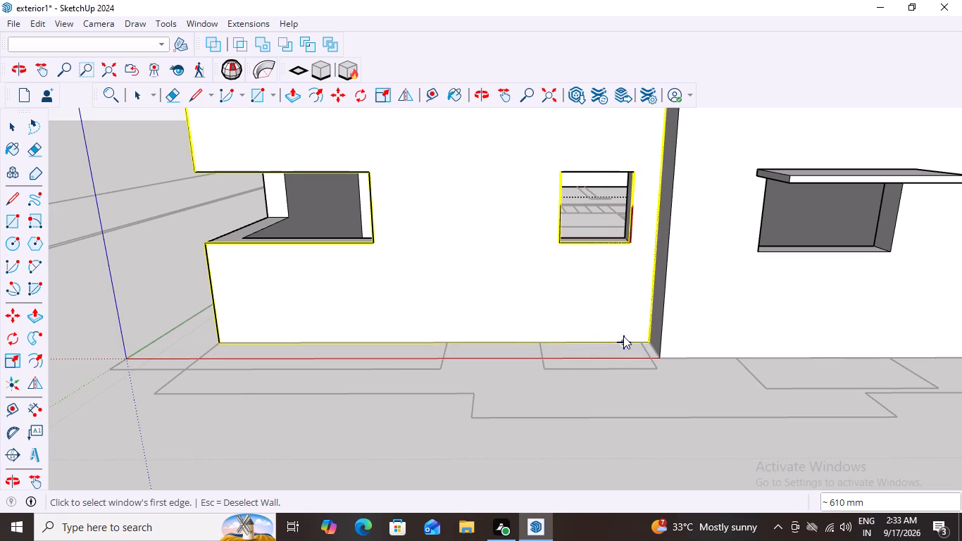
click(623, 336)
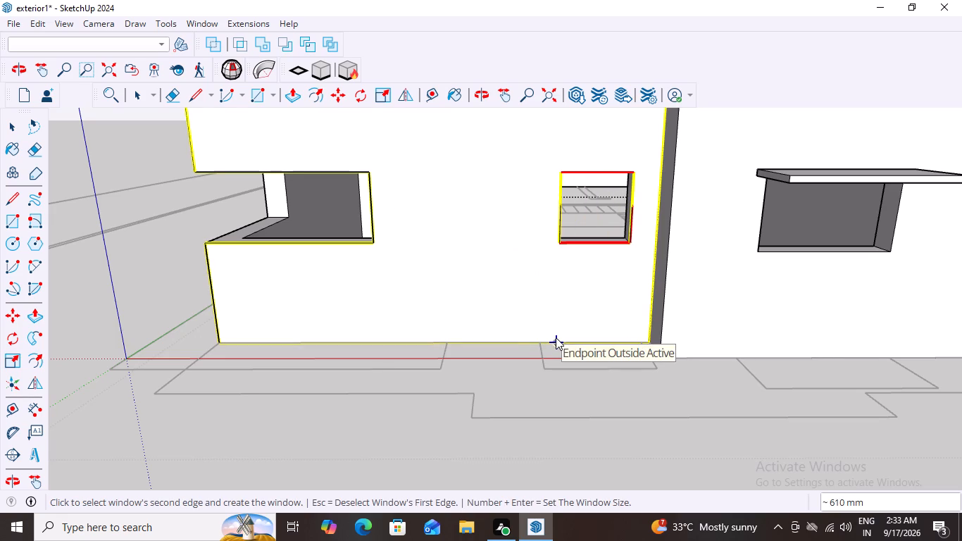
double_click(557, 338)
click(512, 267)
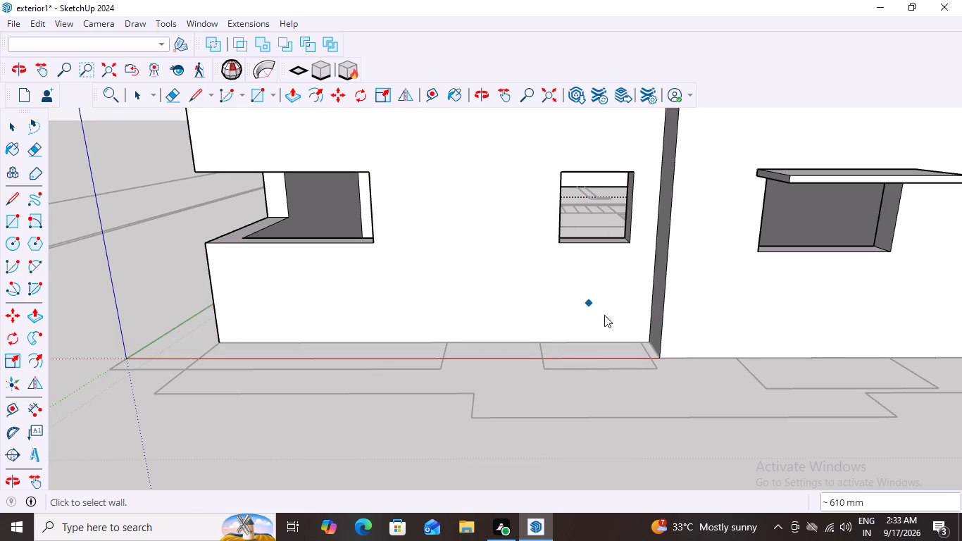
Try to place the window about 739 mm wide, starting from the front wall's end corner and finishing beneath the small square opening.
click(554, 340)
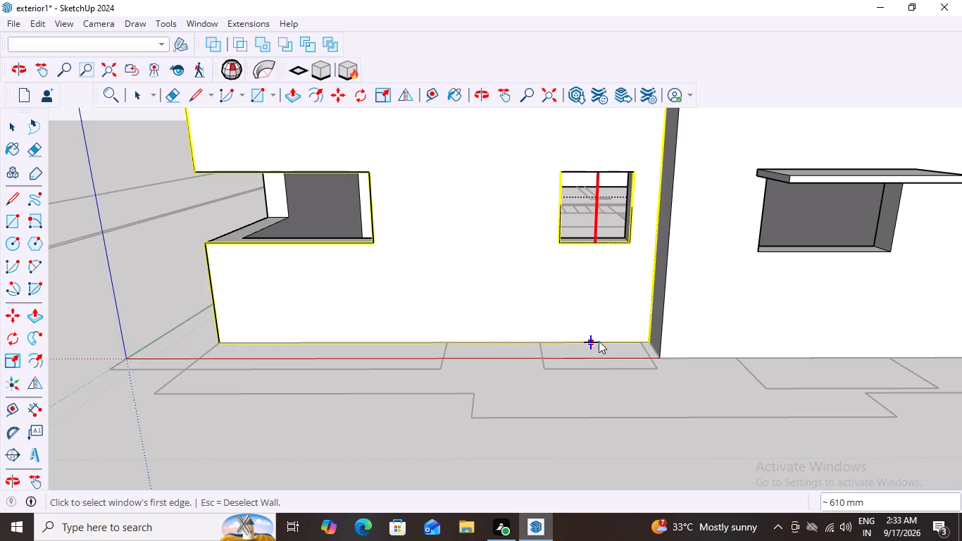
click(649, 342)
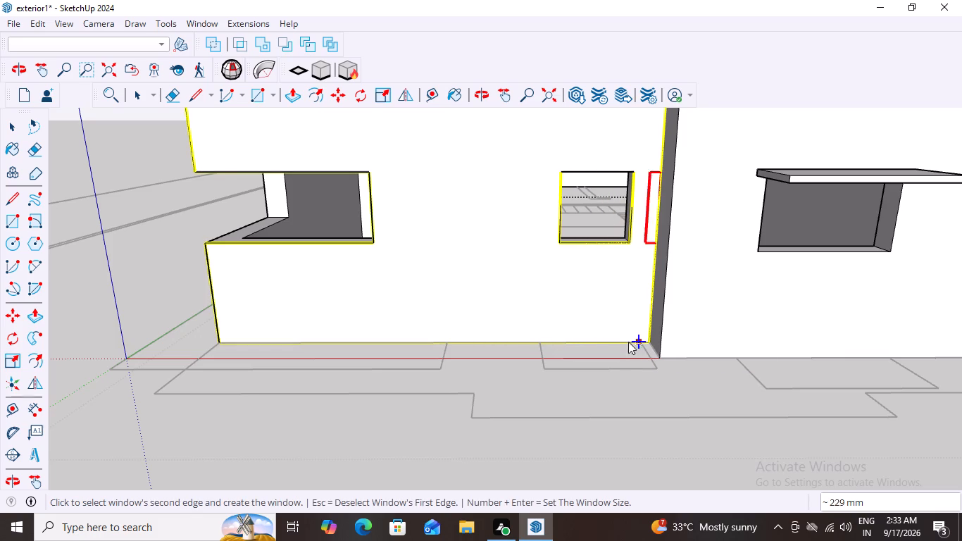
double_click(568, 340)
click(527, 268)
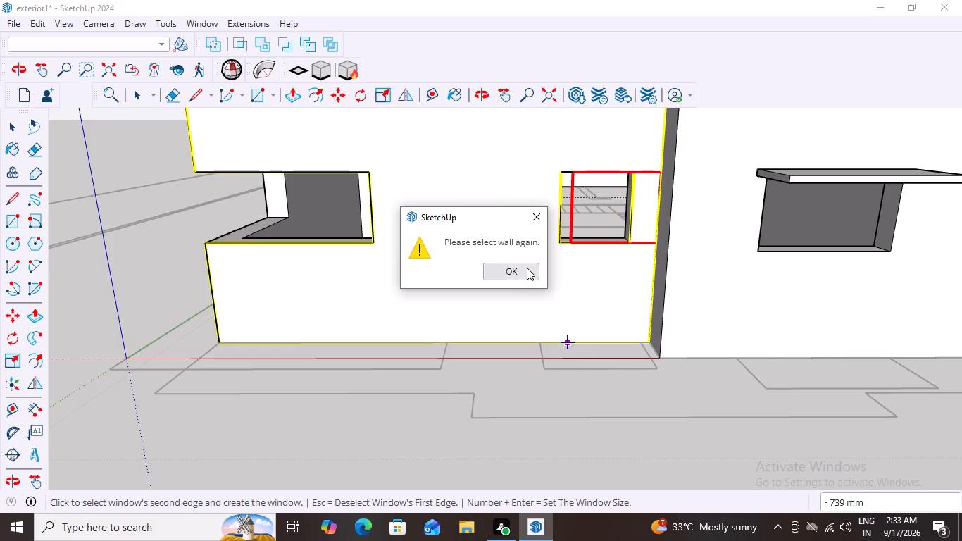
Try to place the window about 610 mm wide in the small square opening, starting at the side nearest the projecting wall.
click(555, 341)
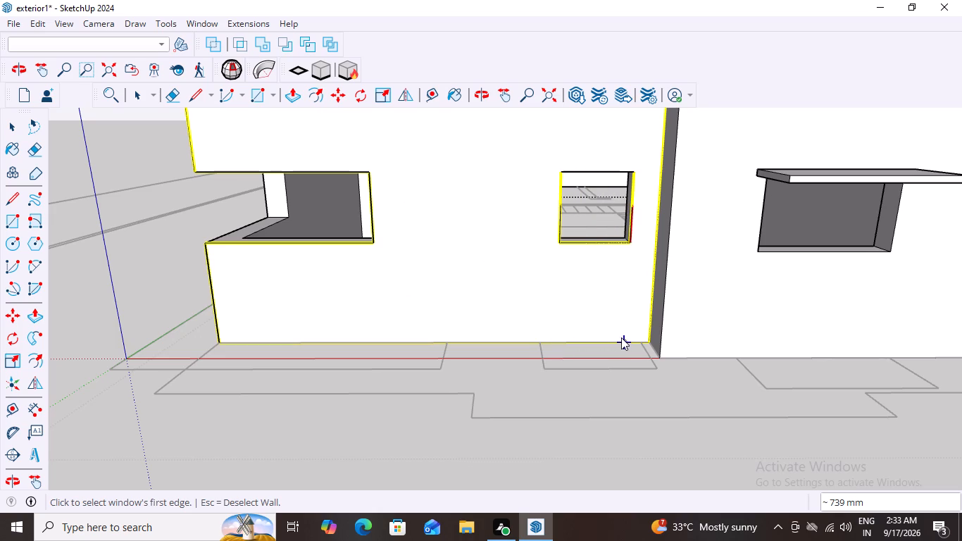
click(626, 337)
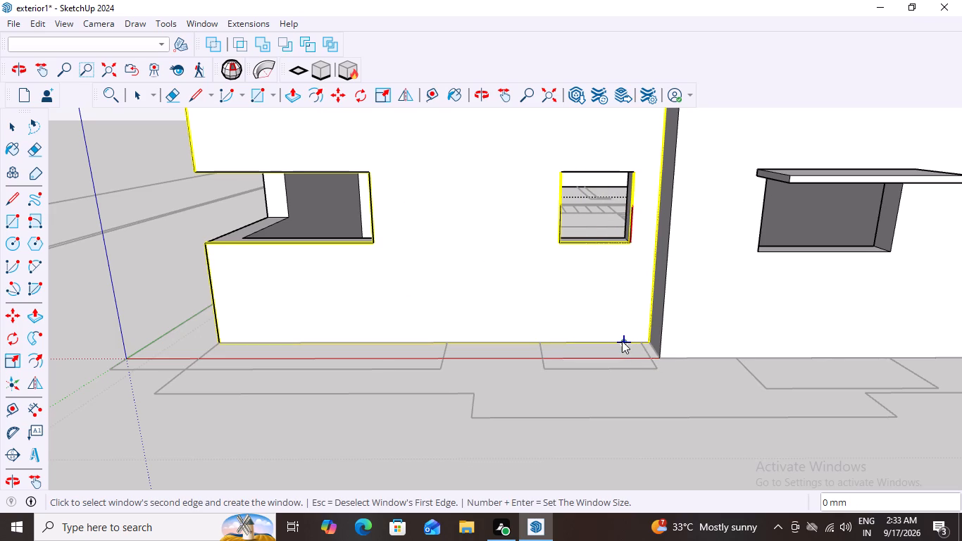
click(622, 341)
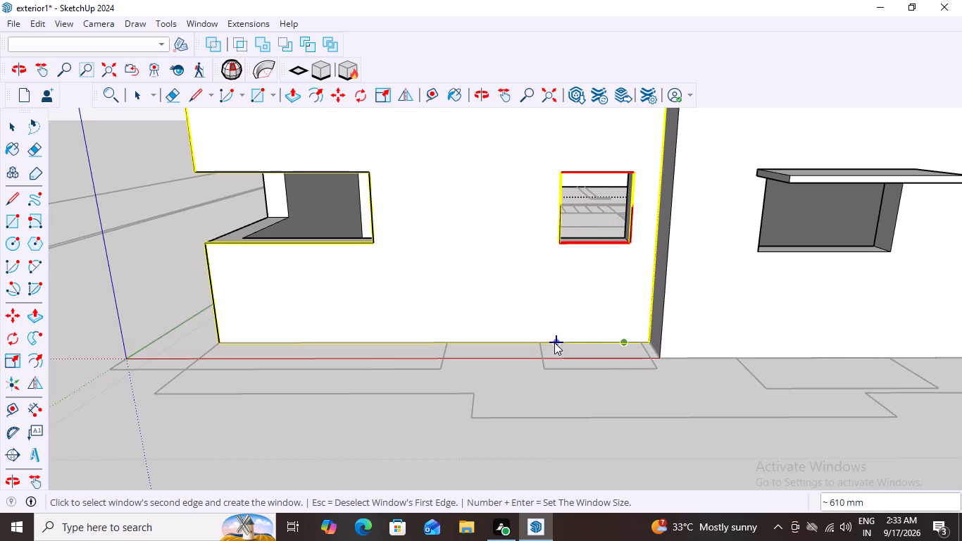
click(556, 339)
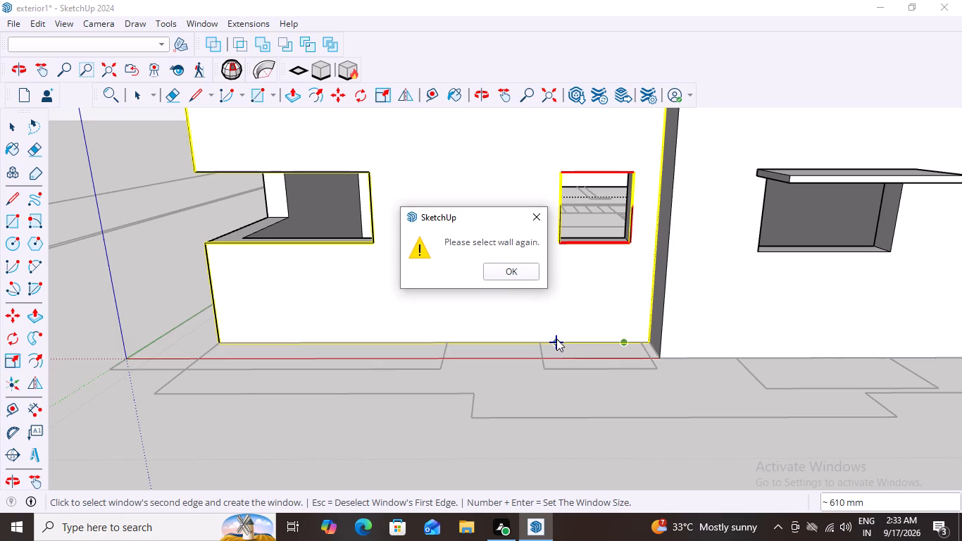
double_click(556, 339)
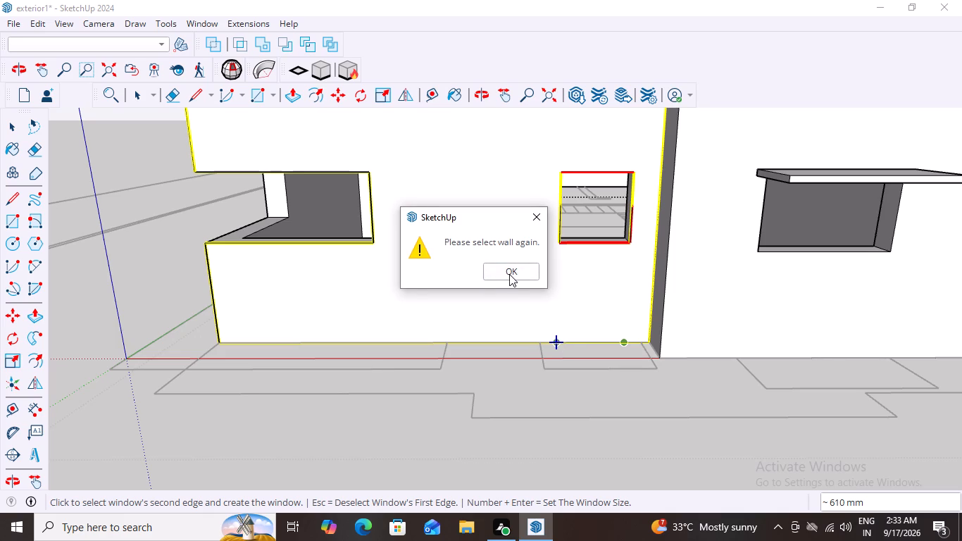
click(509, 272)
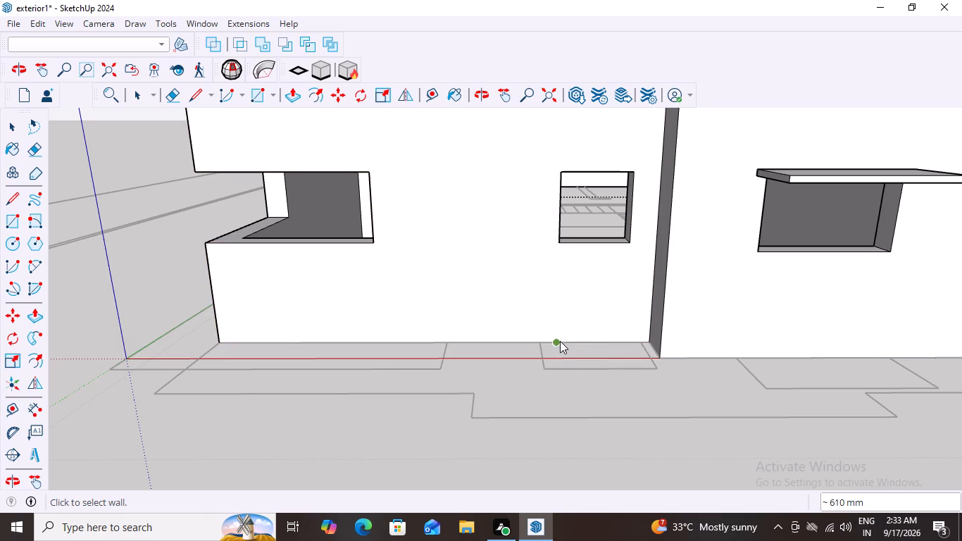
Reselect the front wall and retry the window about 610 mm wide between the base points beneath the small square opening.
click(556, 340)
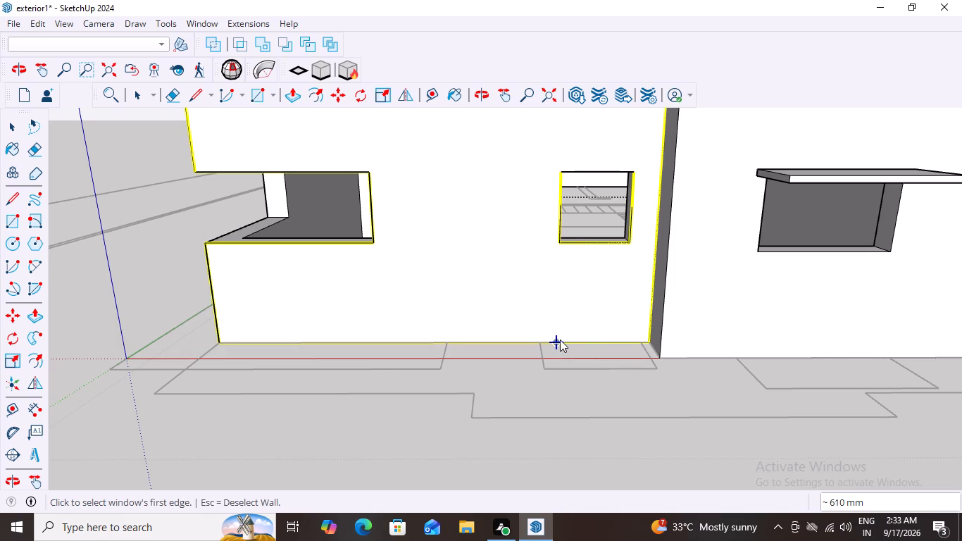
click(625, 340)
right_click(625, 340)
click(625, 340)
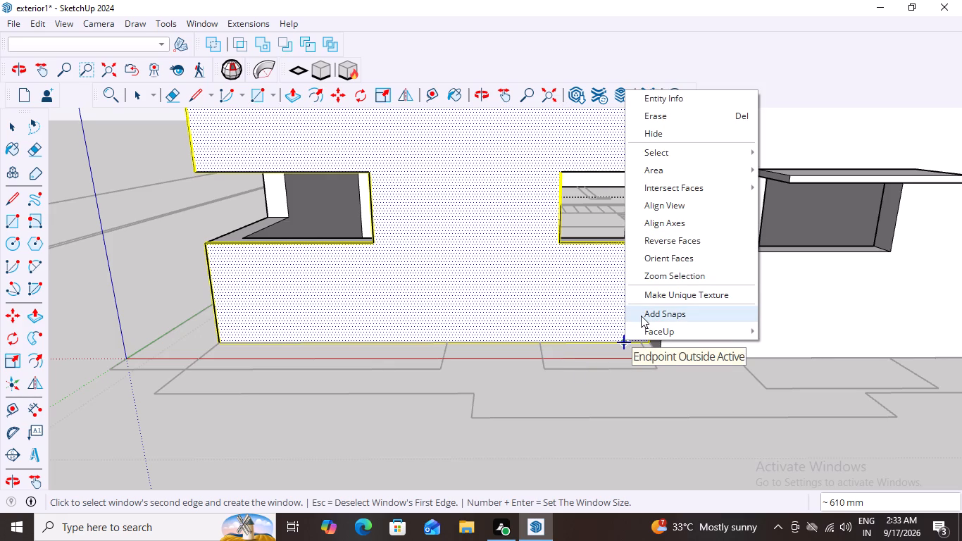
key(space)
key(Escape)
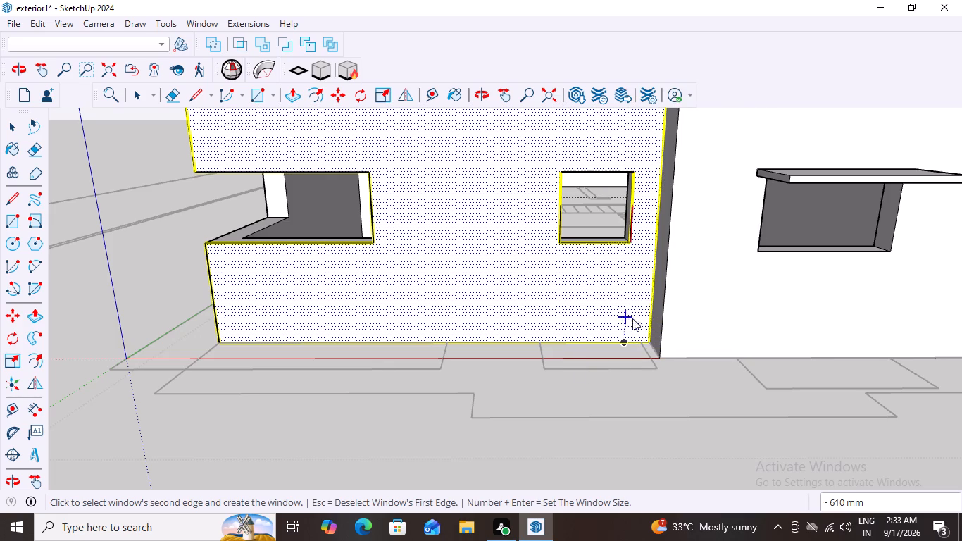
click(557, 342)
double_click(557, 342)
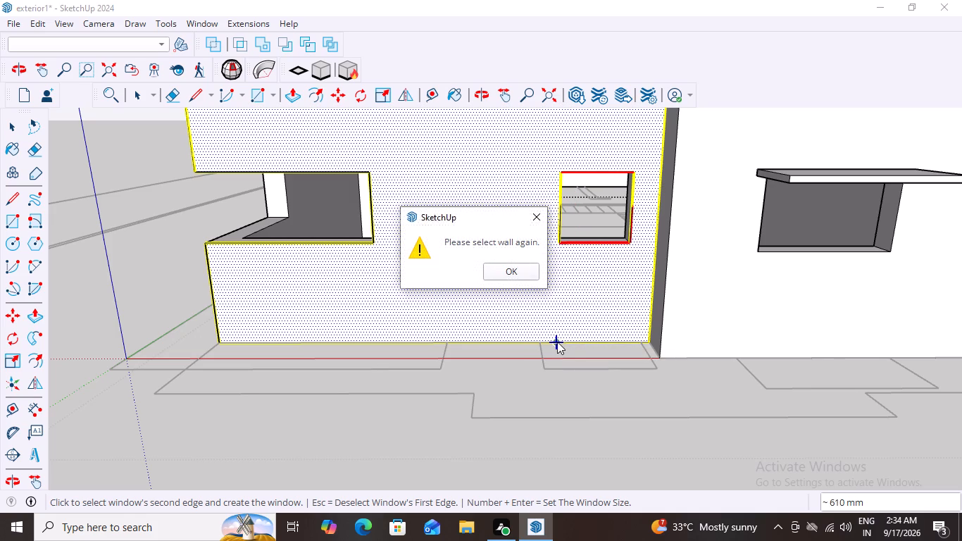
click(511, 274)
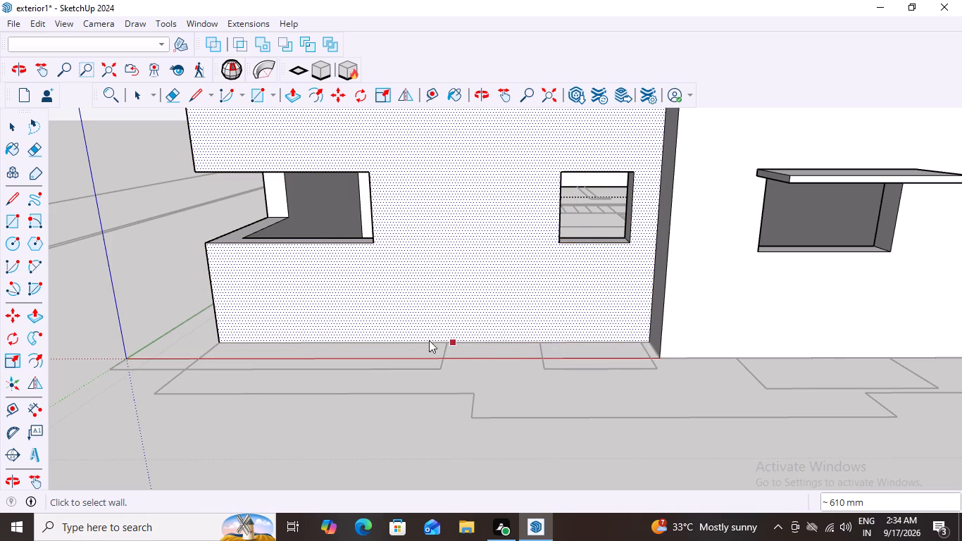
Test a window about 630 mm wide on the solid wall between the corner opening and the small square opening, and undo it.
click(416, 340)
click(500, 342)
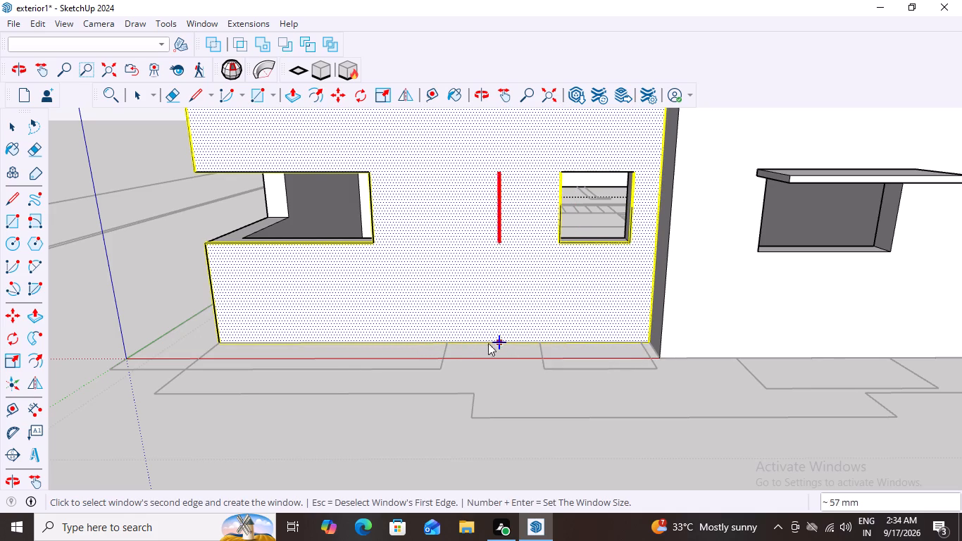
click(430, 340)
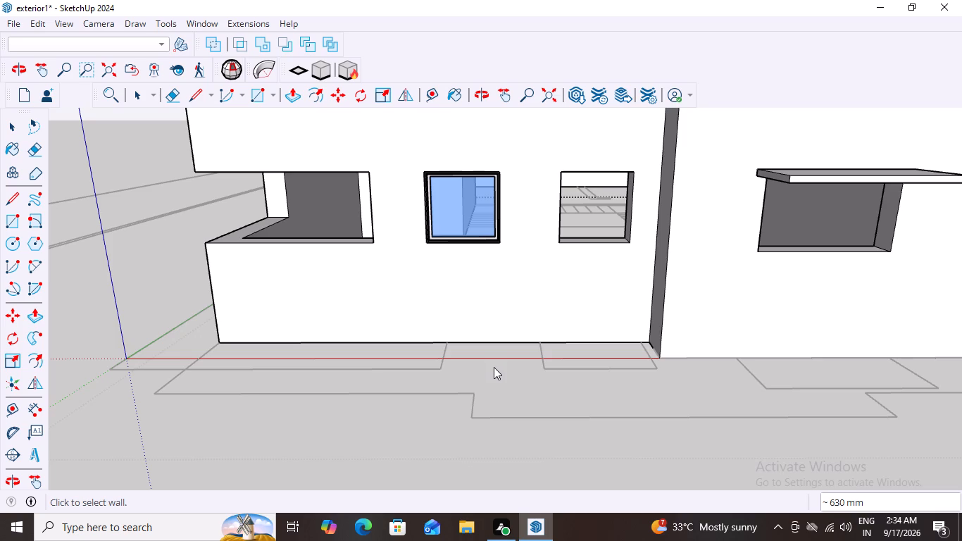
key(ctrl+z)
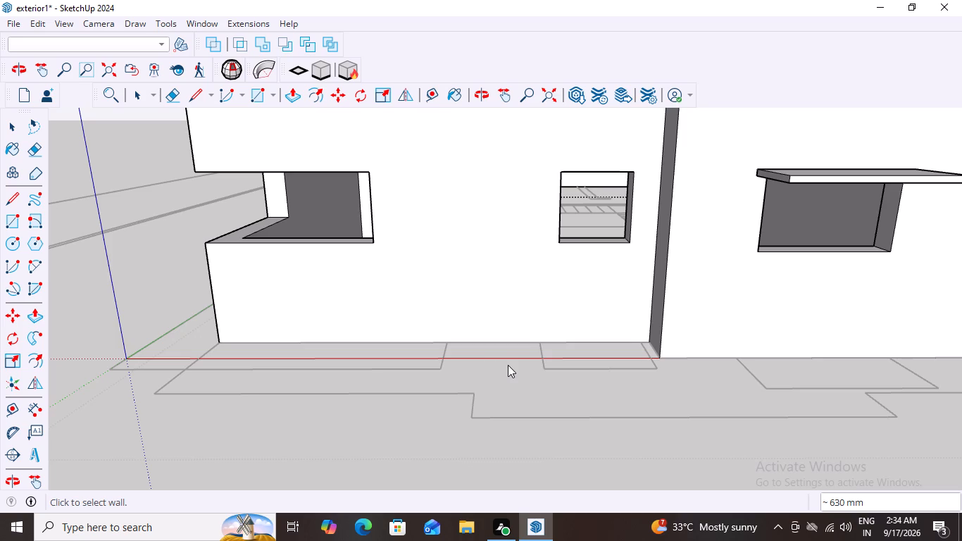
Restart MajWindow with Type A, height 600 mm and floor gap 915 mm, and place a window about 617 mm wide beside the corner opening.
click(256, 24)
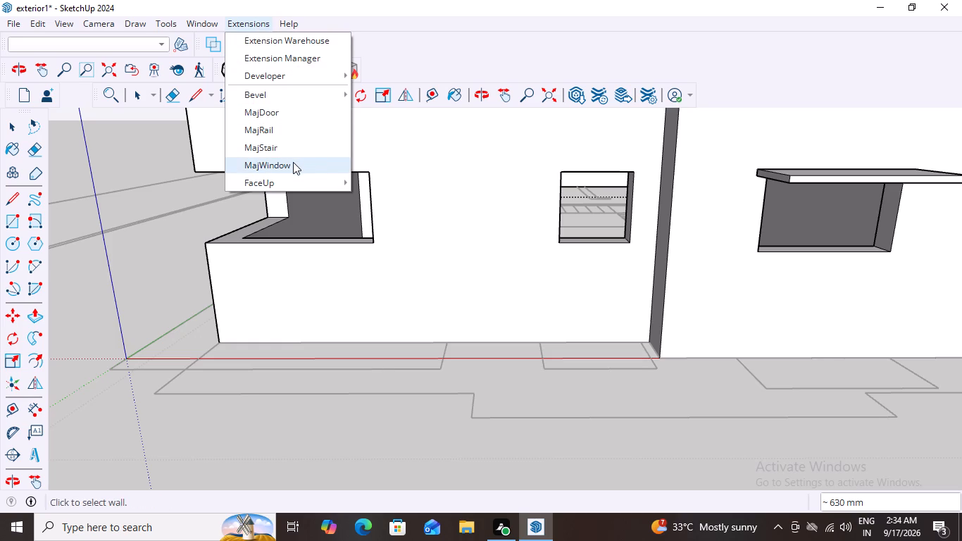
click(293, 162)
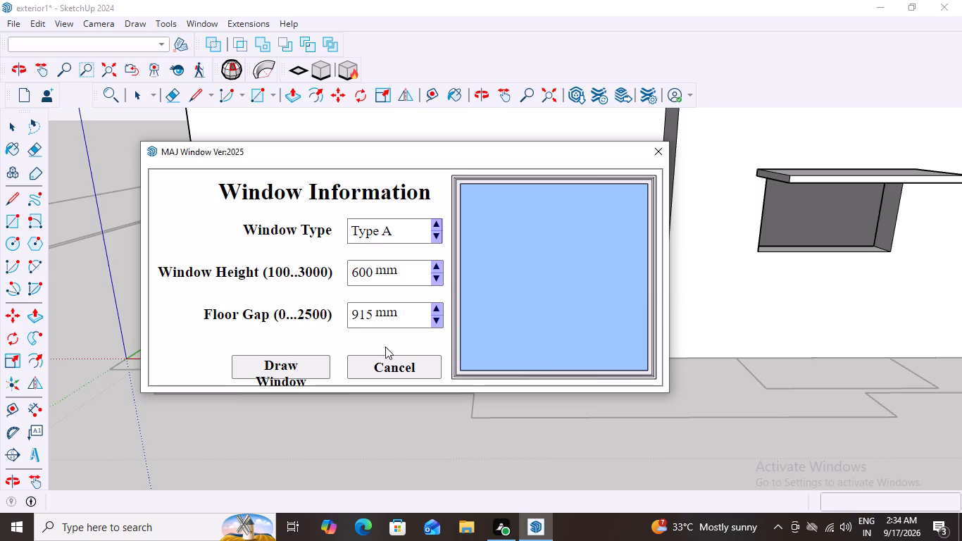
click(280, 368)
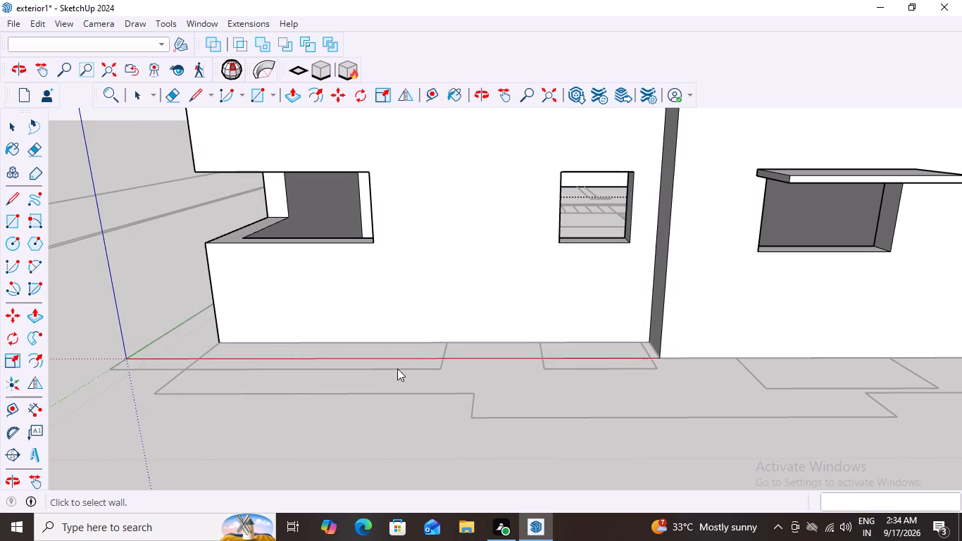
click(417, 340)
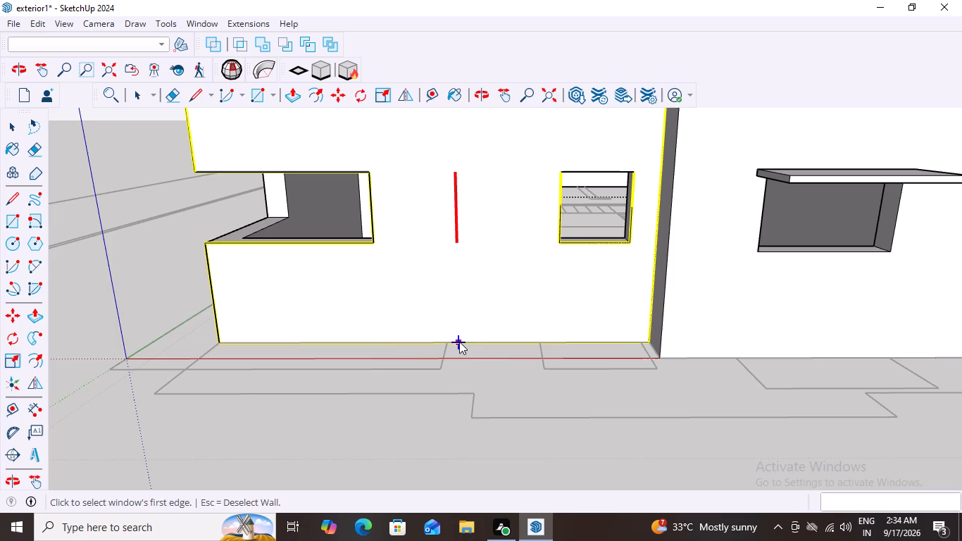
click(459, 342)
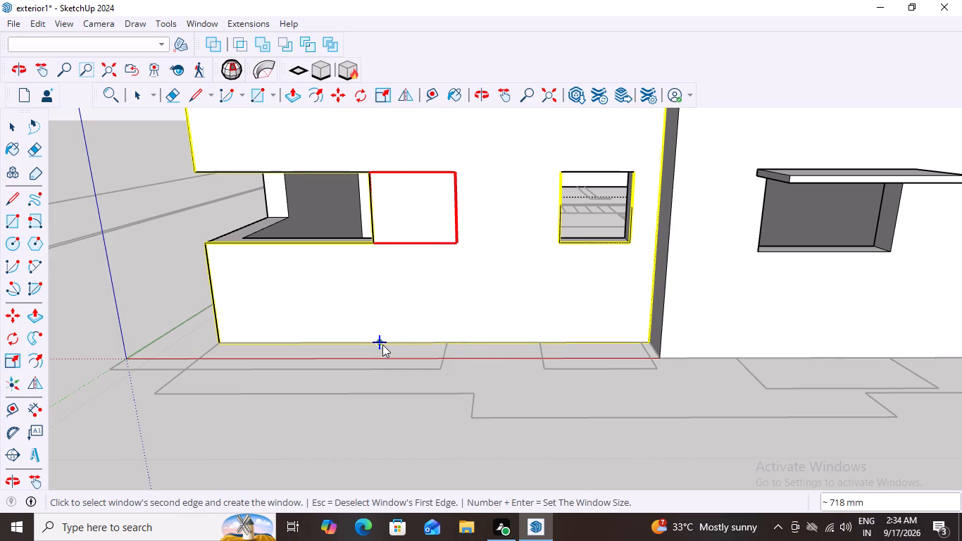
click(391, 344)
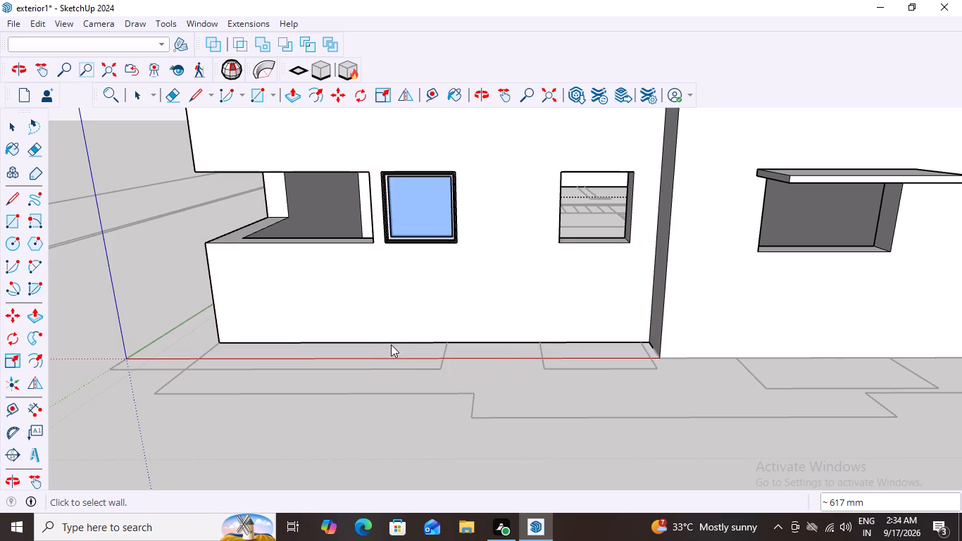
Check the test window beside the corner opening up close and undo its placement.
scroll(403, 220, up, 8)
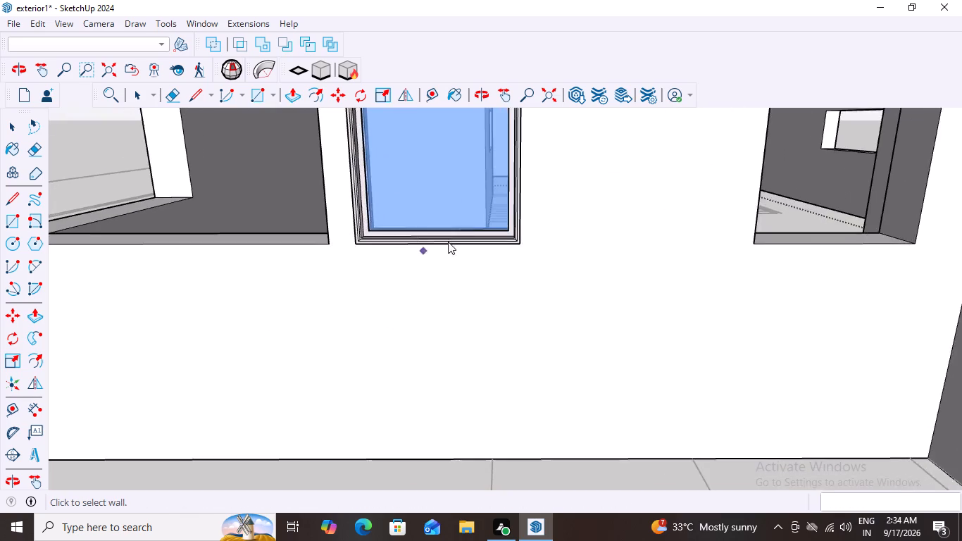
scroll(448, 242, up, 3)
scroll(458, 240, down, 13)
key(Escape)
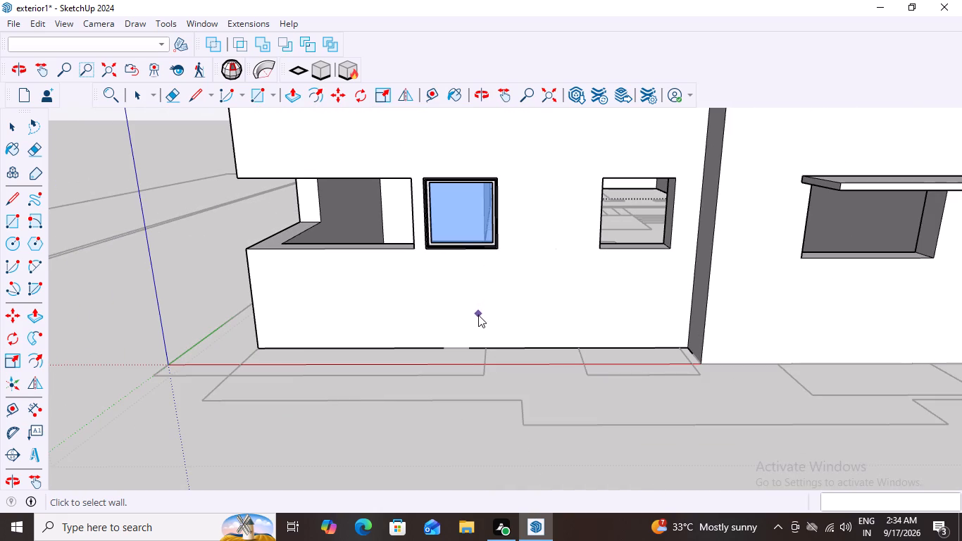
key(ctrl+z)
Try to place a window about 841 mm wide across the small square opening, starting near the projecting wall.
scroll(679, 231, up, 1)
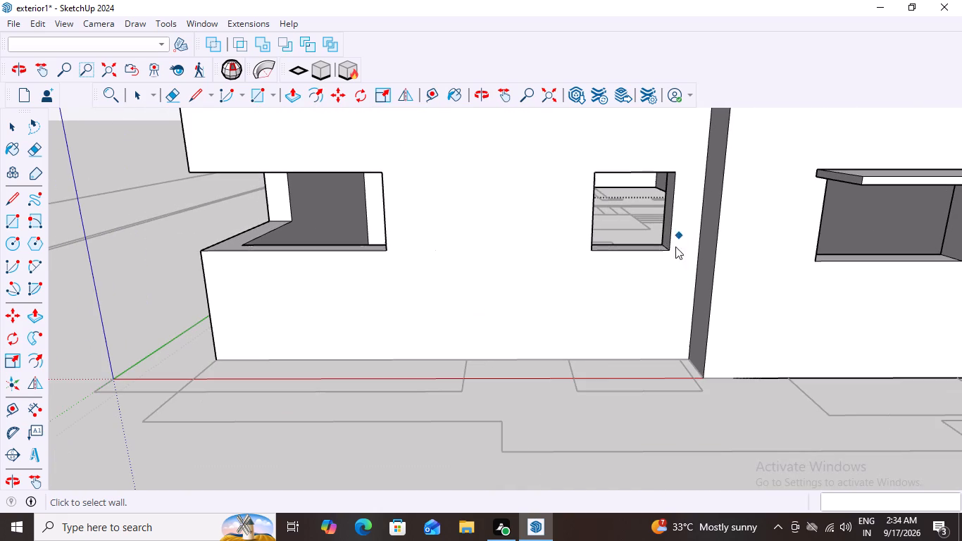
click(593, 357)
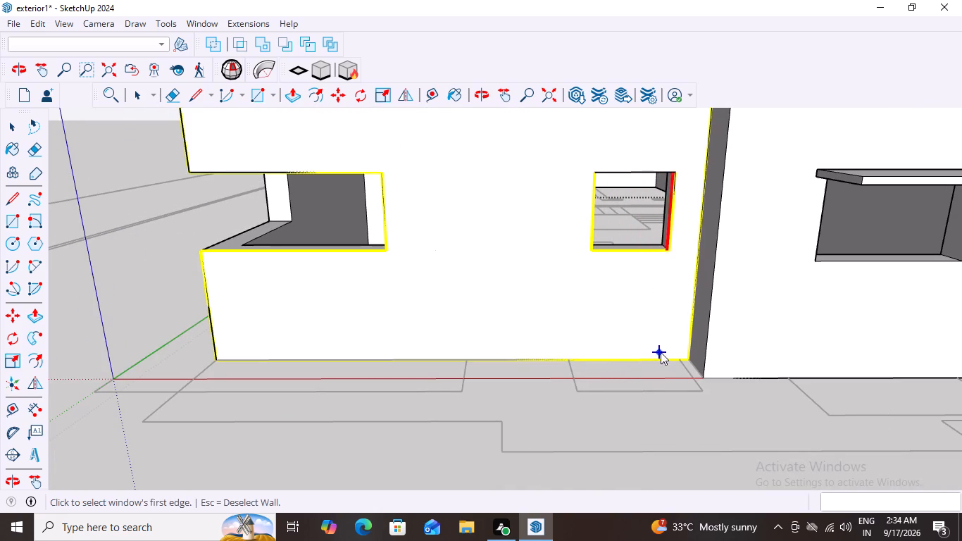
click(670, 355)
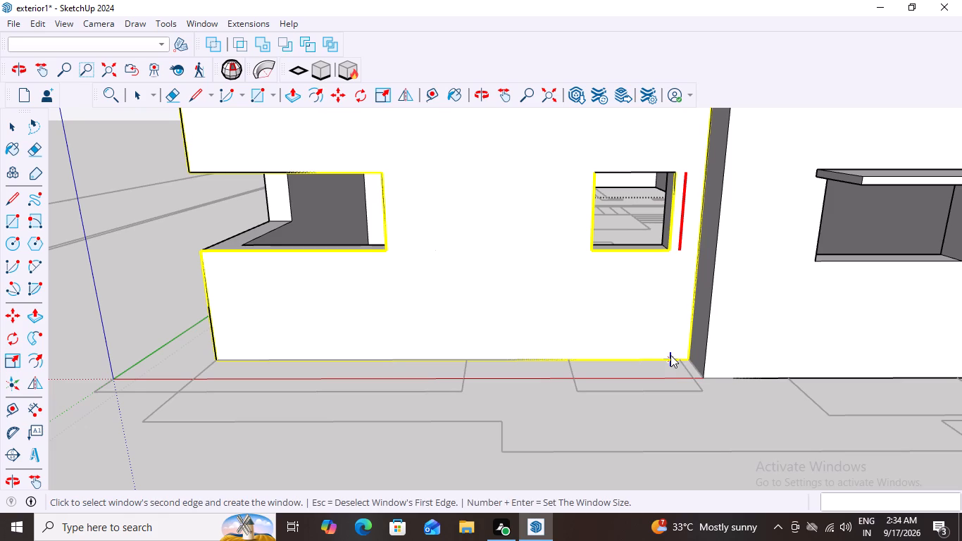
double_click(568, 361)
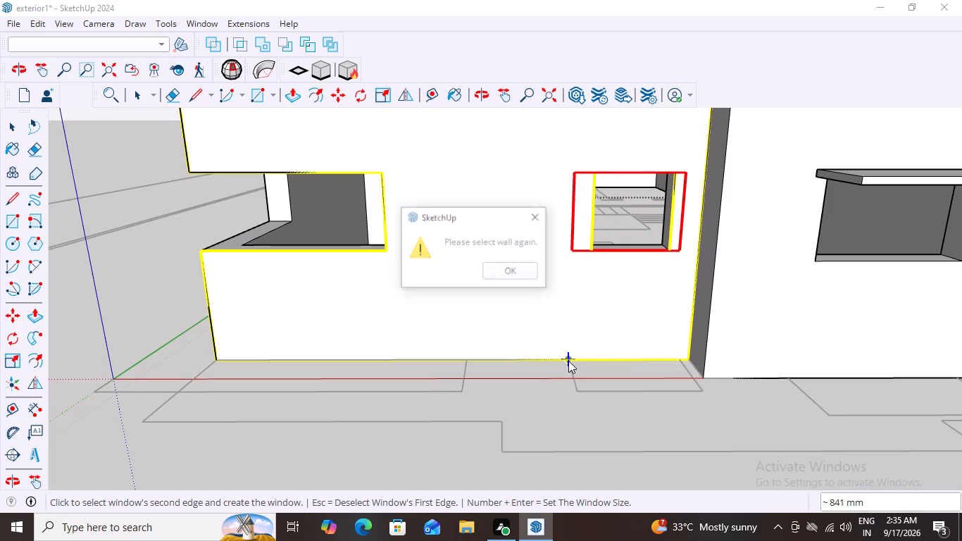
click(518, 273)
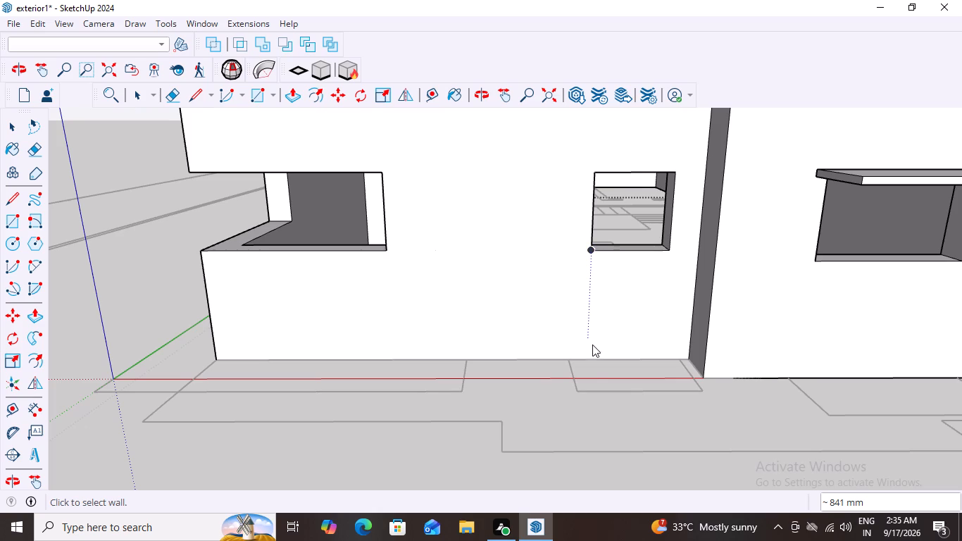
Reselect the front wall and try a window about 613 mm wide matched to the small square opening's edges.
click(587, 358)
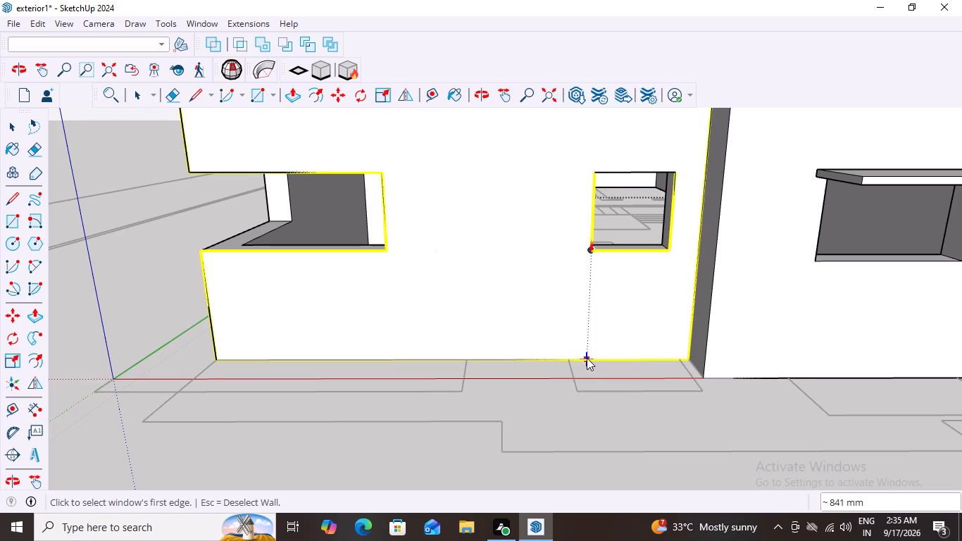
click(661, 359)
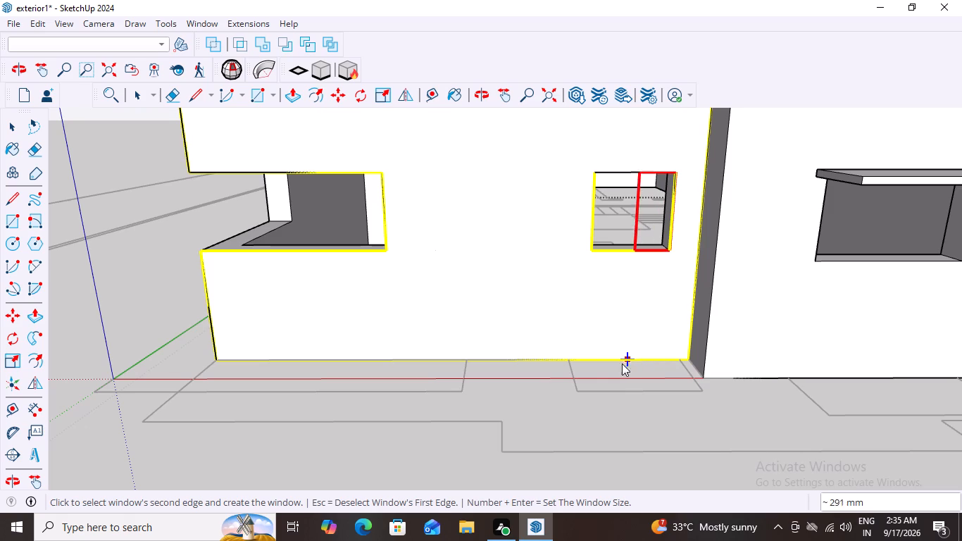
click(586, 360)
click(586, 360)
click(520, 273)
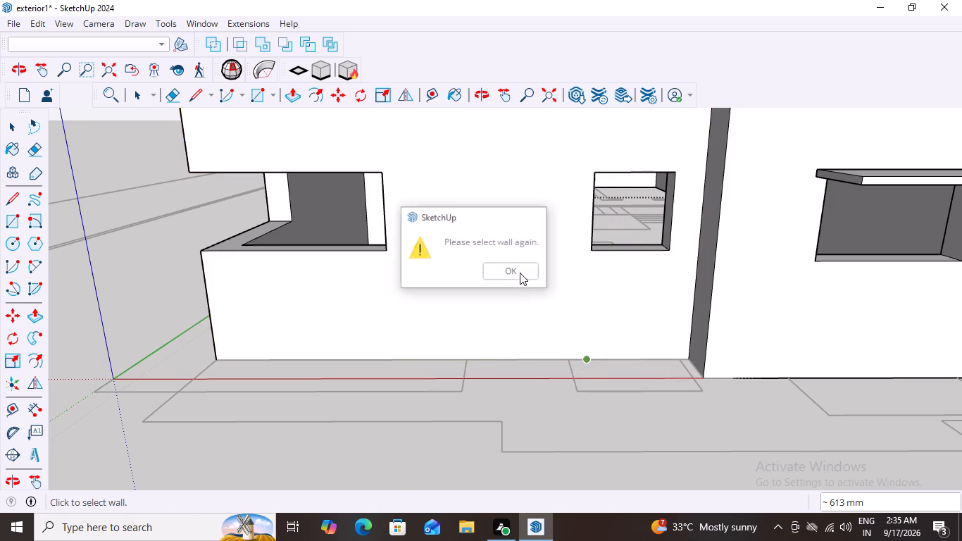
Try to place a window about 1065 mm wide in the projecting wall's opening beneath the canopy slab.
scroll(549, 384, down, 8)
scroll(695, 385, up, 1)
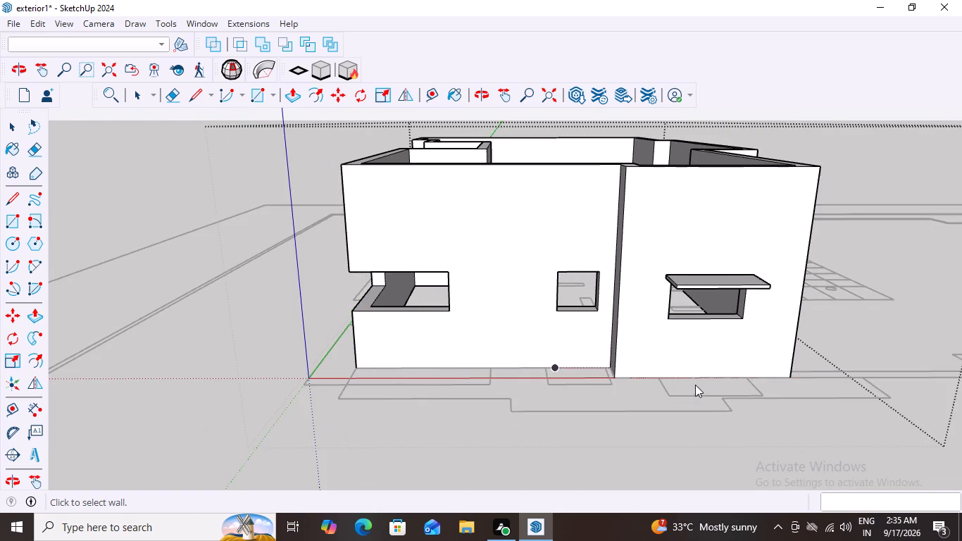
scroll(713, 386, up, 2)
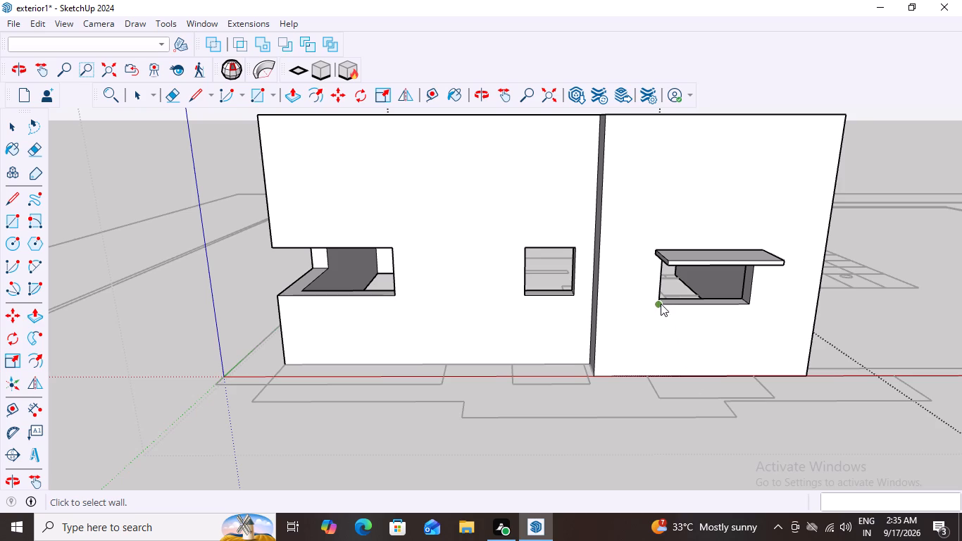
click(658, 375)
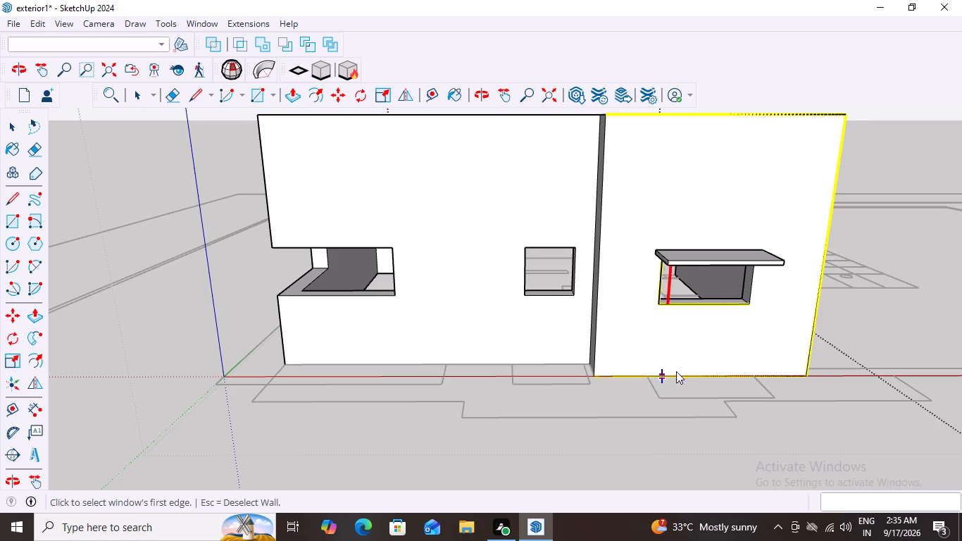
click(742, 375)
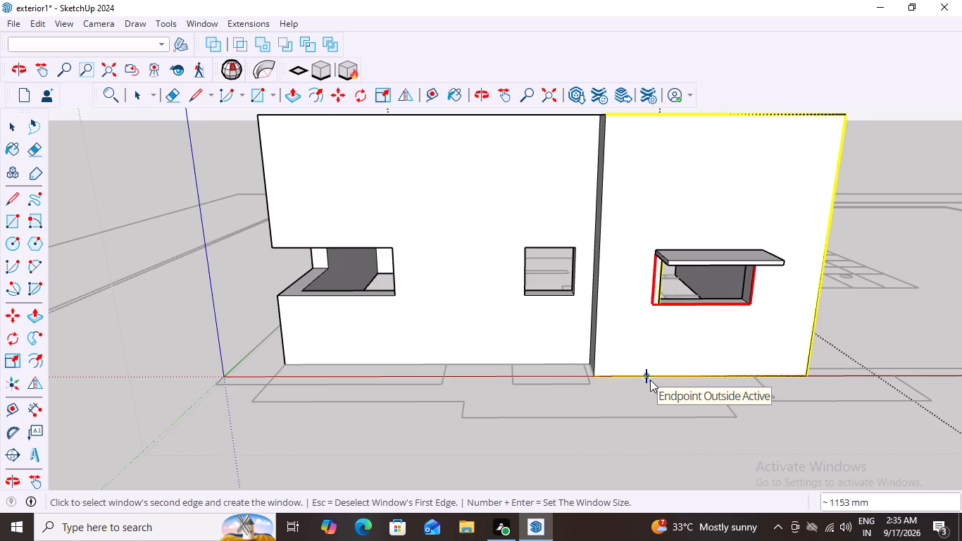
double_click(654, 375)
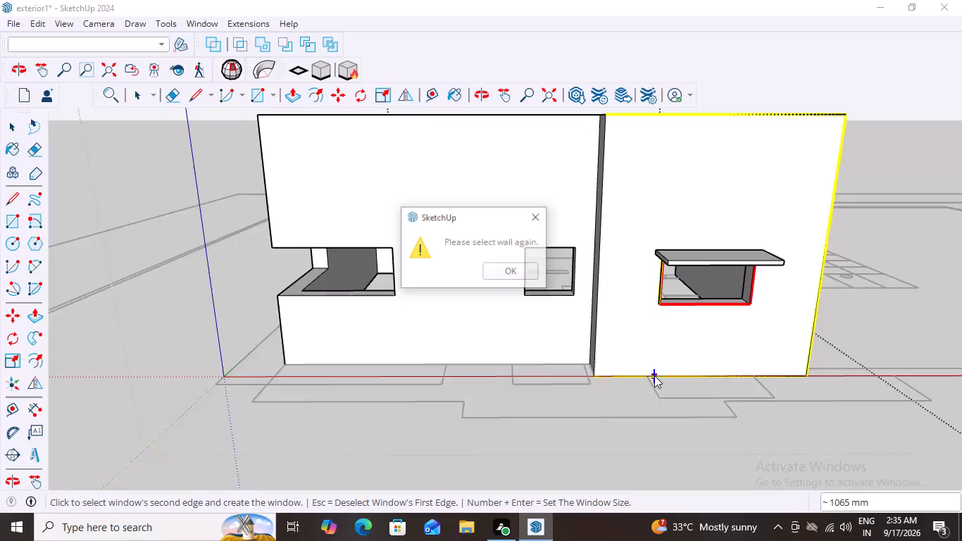
Leave the window placement in the projecting wall and display the model's hidden back edges as dashed lines.
click(516, 263)
scroll(606, 352, down, 3)
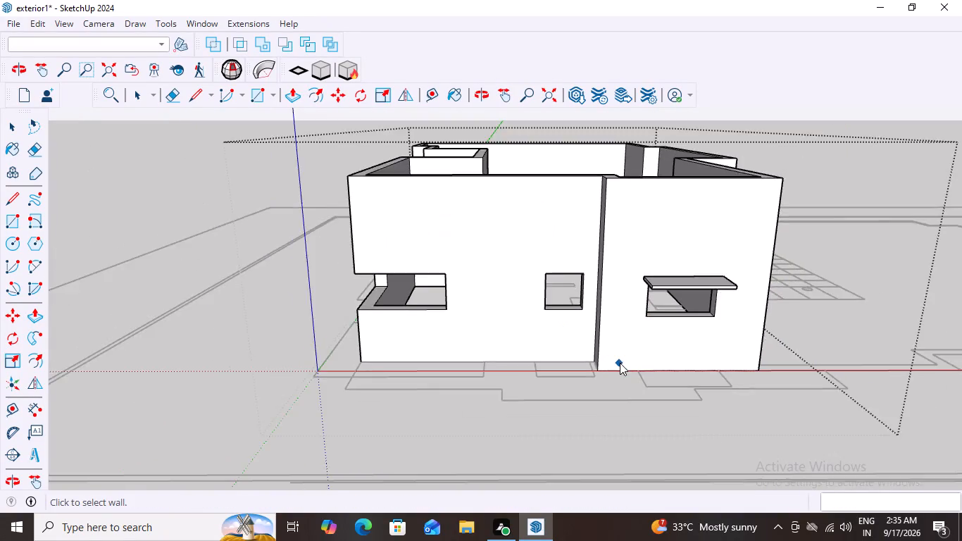
scroll(620, 363, down, 3)
key(space)
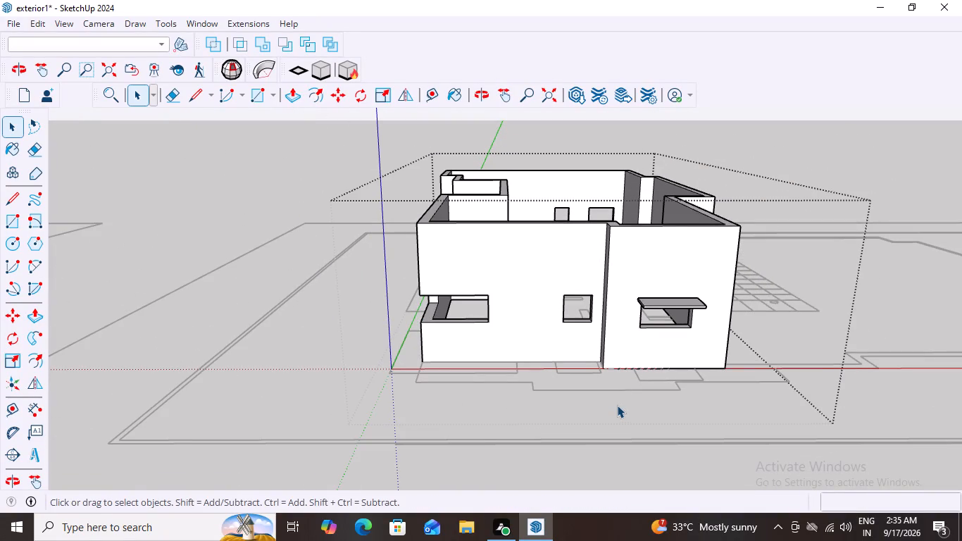
key(k)
Check the front wall's base with back edges shown and close the second house's wall group.
scroll(571, 319, up, 8)
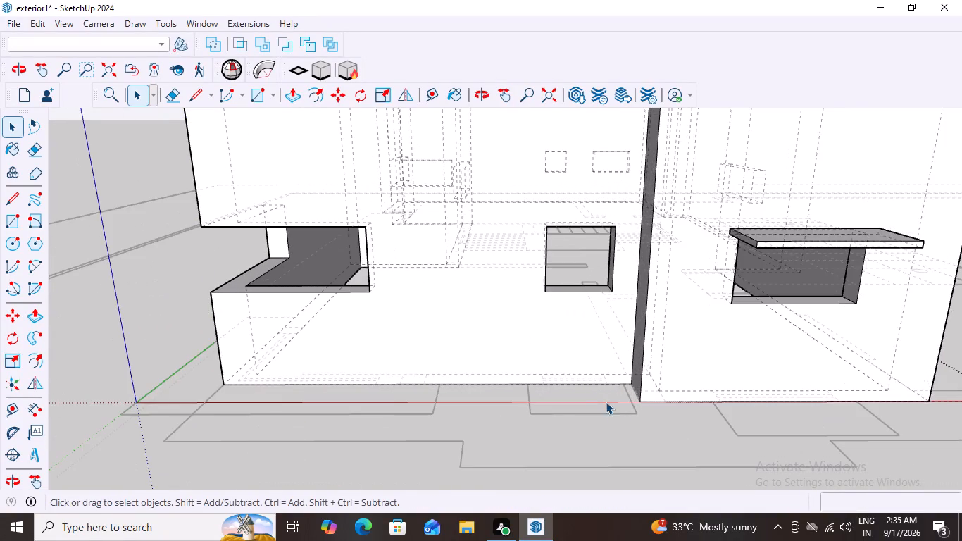
scroll(616, 413, down, 2)
middle_drag(595, 406, 612, 454)
scroll(594, 363, up, 7)
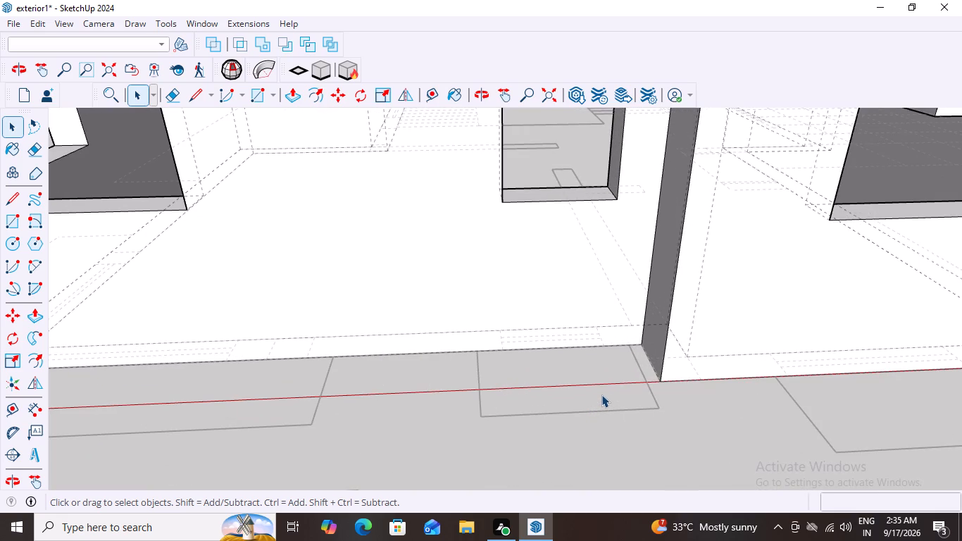
scroll(624, 373, down, 15)
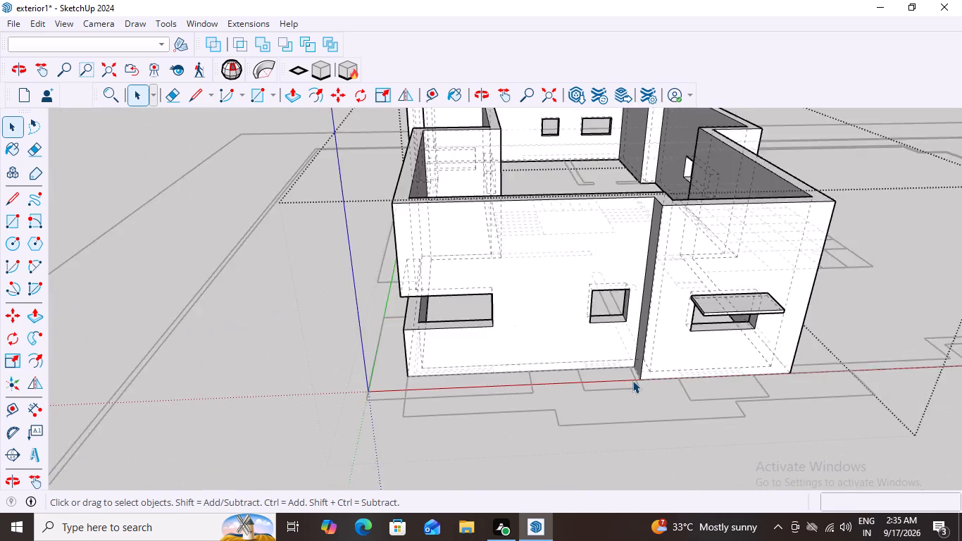
scroll(632, 380, down, 20)
middle_drag(663, 379, 665, 391)
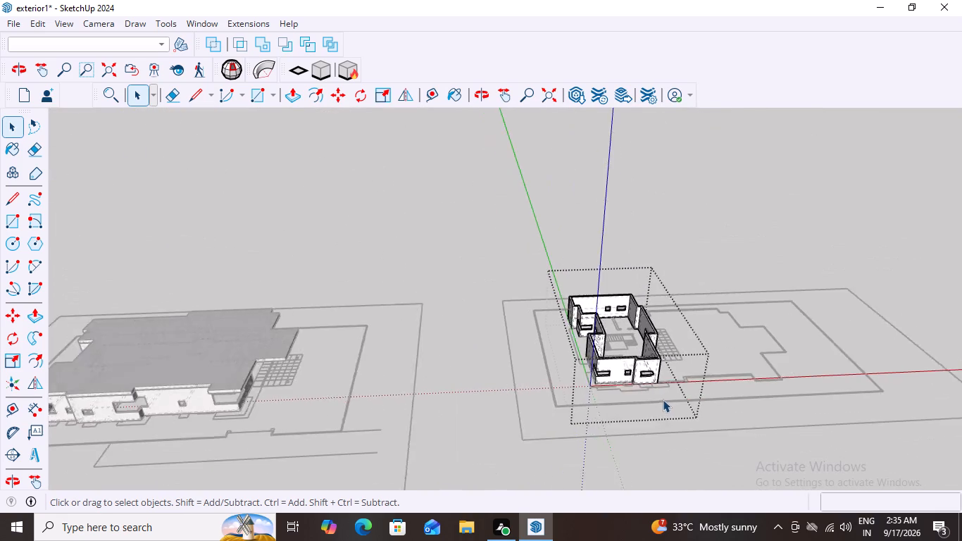
scroll(663, 399, down, 5)
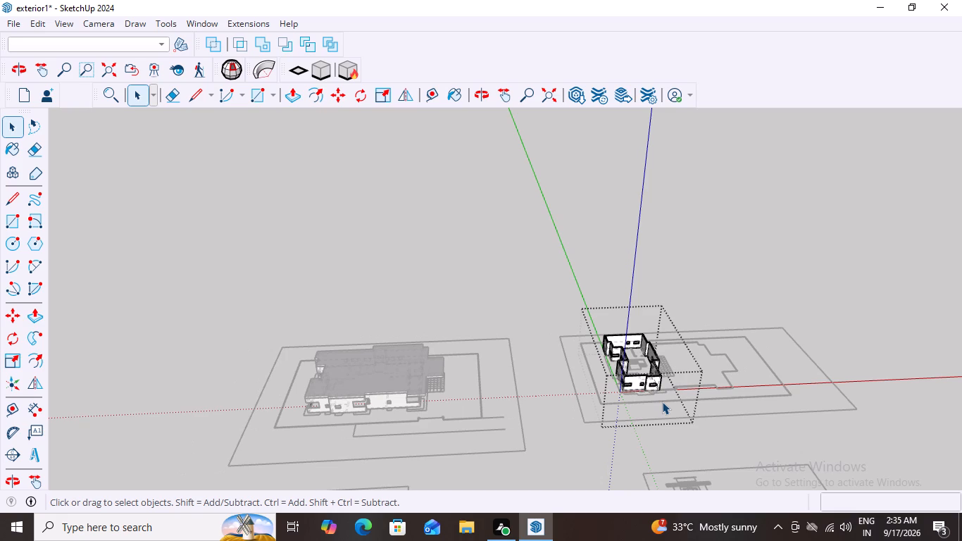
scroll(354, 443, up, 10)
middle_click(375, 416)
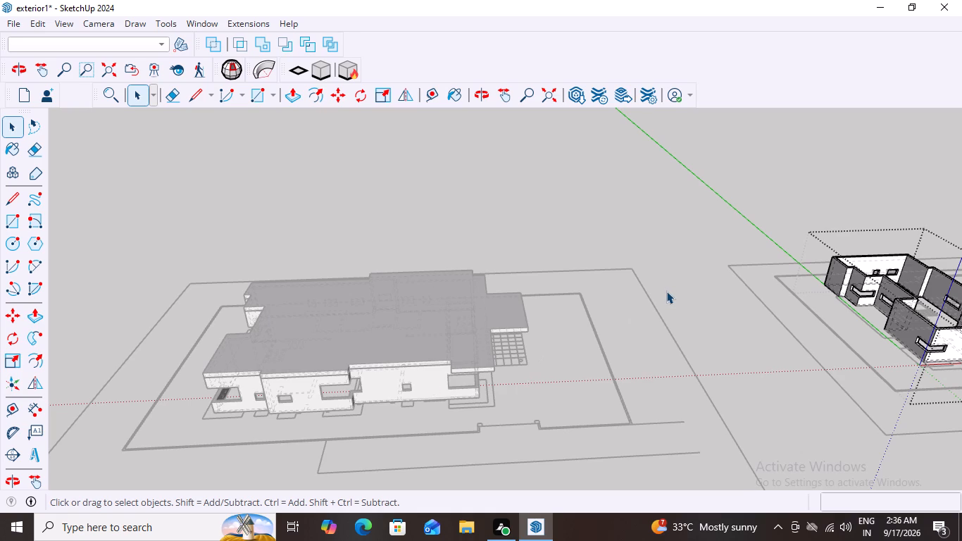
click(613, 215)
Examine the second house's front wall and the dashed edges at its base beneath the small square opening.
scroll(613, 223, down, 7)
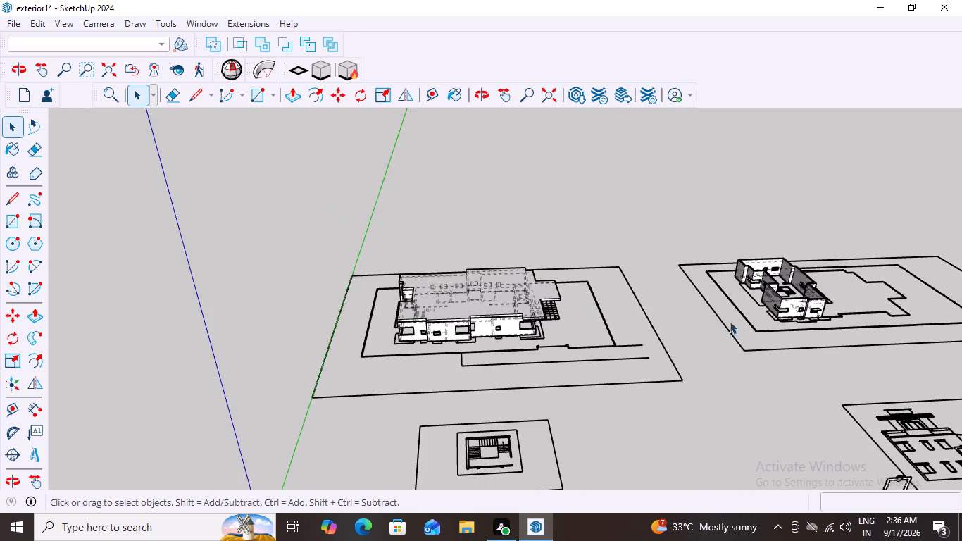
scroll(792, 299, up, 11)
middle_drag(810, 336, 680, 301)
scroll(732, 336, down, 5)
middle_drag(773, 387, 888, 390)
scroll(833, 394, down, 1)
scroll(810, 302, up, 2)
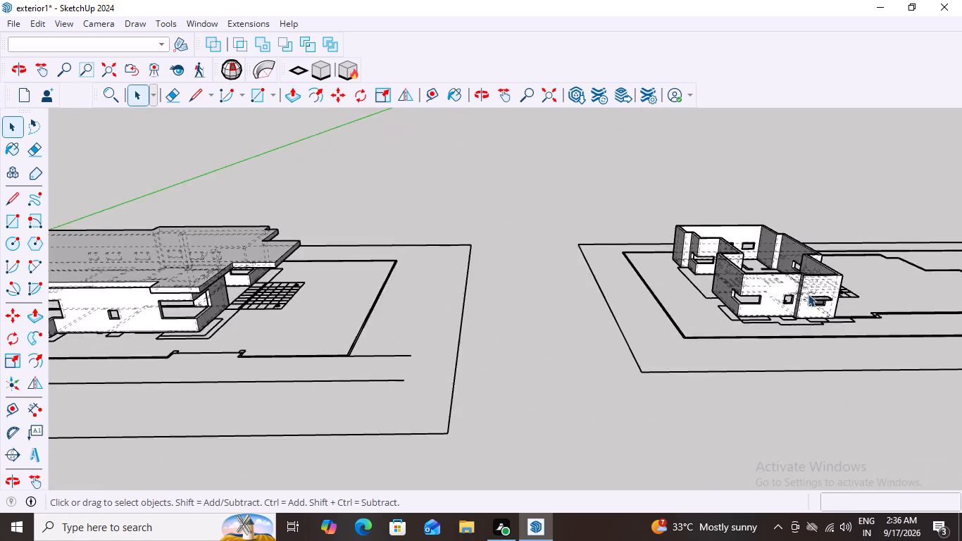
scroll(808, 294, up, 4)
middle_drag(852, 330, 766, 337)
scroll(749, 390, up, 7)
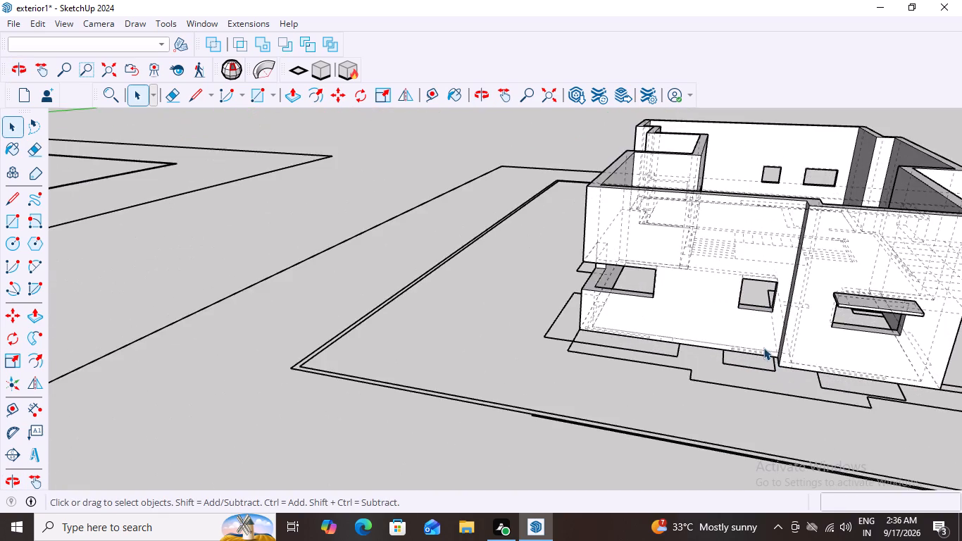
scroll(763, 347, up, 3)
middle_drag(763, 388, 789, 391)
scroll(792, 339, up, 4)
middle_drag(820, 378, 785, 321)
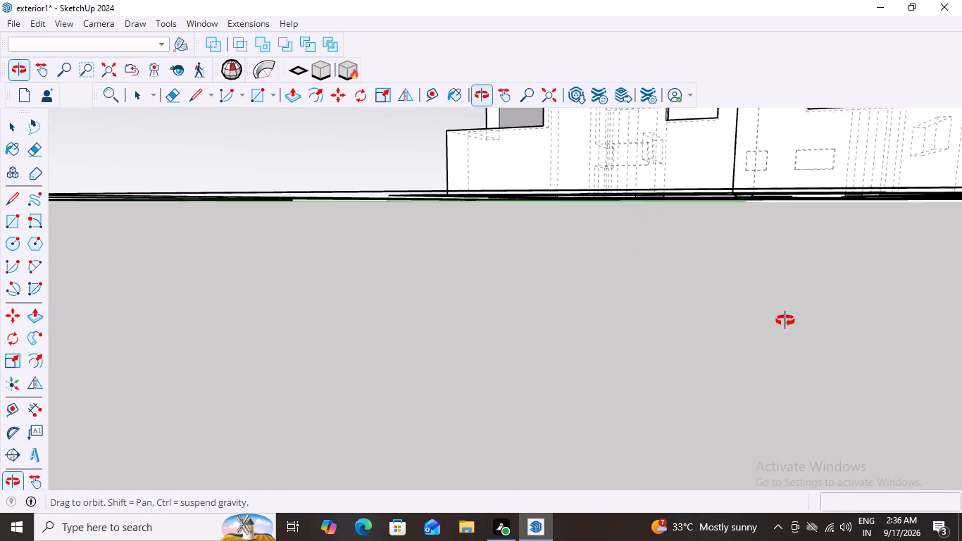
middle_drag(785, 321, 828, 367)
scroll(814, 356, down, 6)
middle_drag(782, 328, 717, 361)
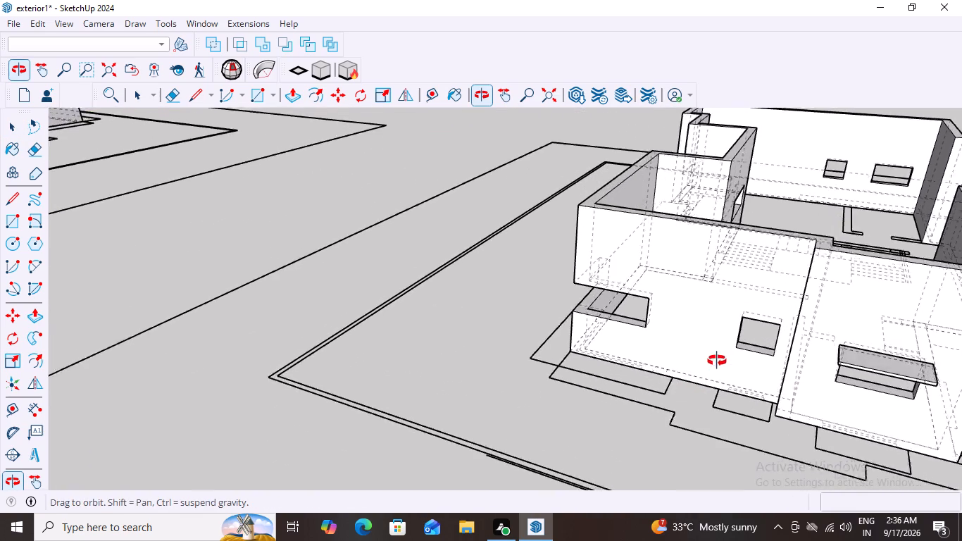
middle_drag(717, 361, 718, 363)
scroll(773, 434, up, 4)
middle_drag(780, 452, 831, 452)
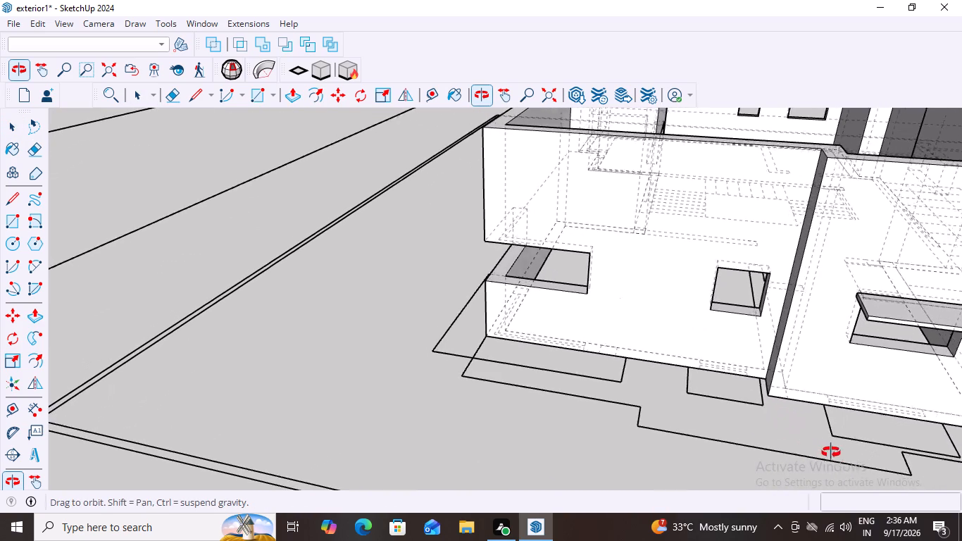
middle_drag(831, 452, 834, 453)
scroll(732, 381, up, 4)
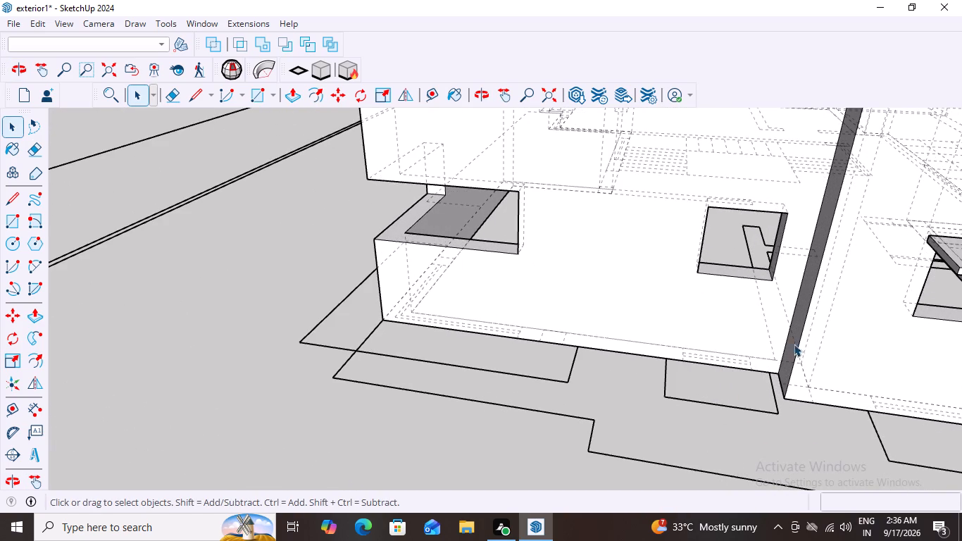
scroll(747, 397, up, 3)
middle_click(782, 394)
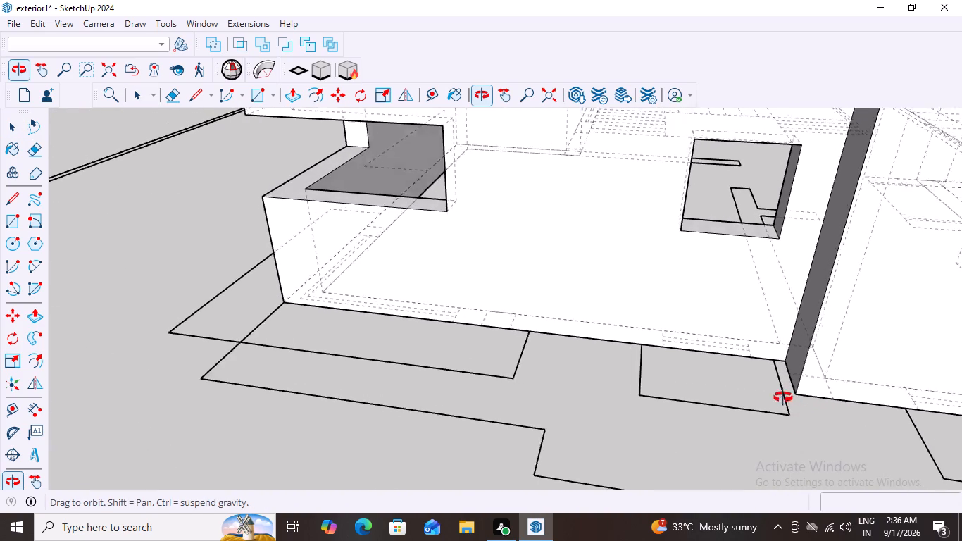
scroll(668, 349, up, 7)
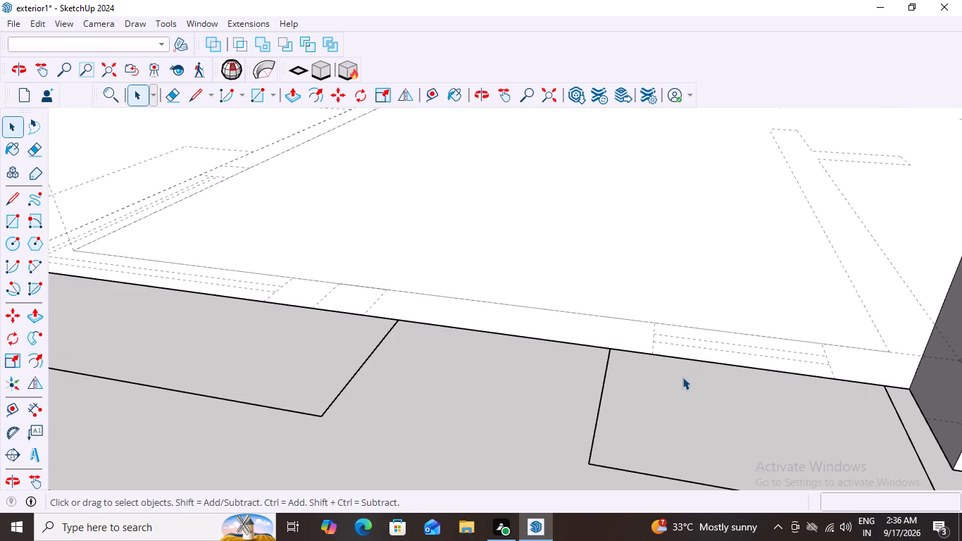
middle_drag(909, 428, 920, 424)
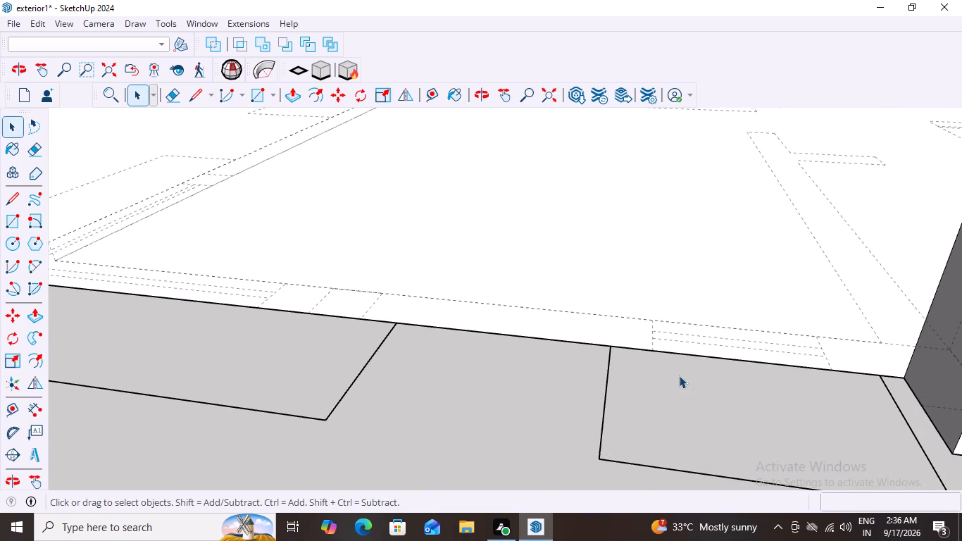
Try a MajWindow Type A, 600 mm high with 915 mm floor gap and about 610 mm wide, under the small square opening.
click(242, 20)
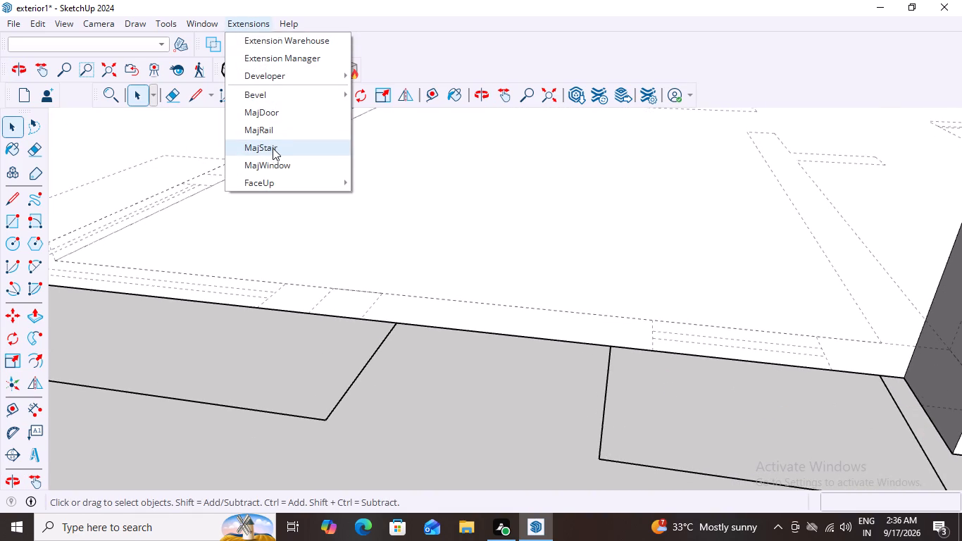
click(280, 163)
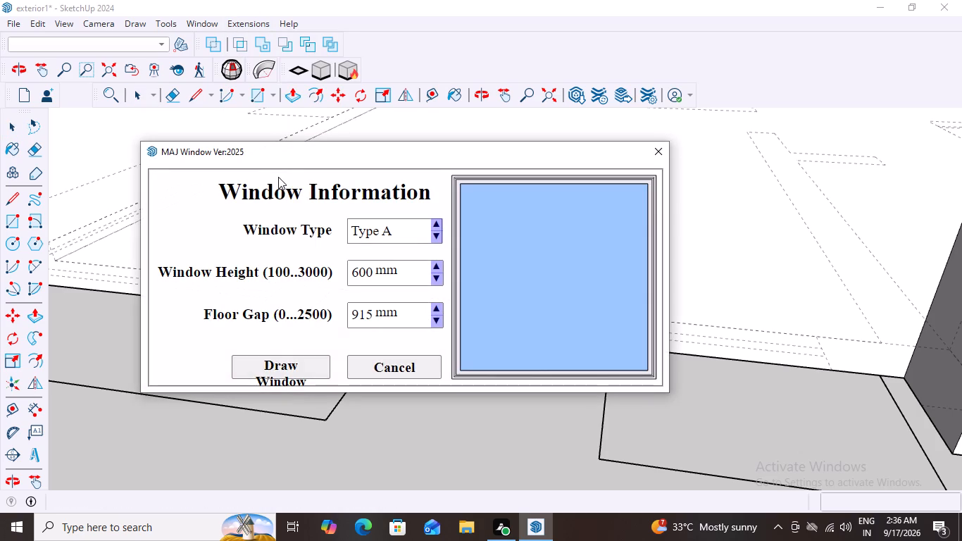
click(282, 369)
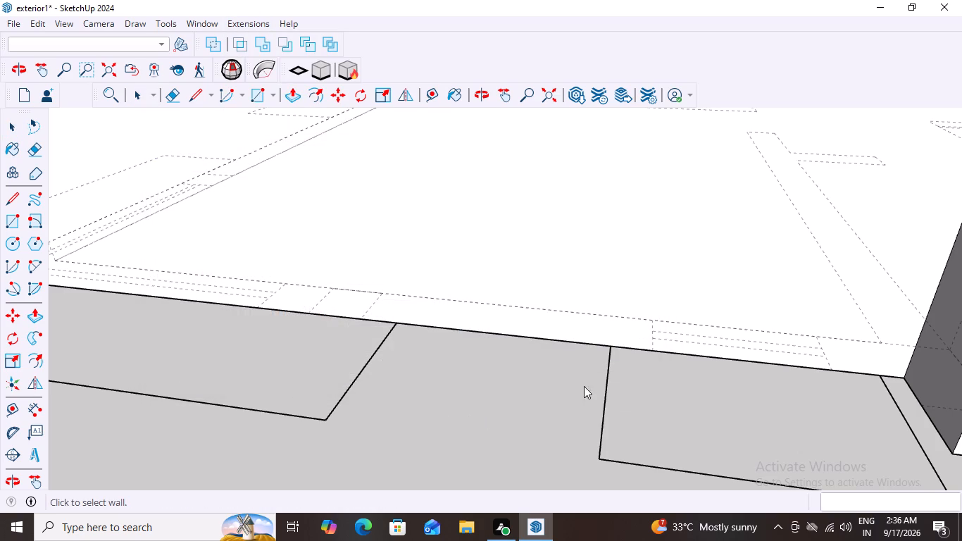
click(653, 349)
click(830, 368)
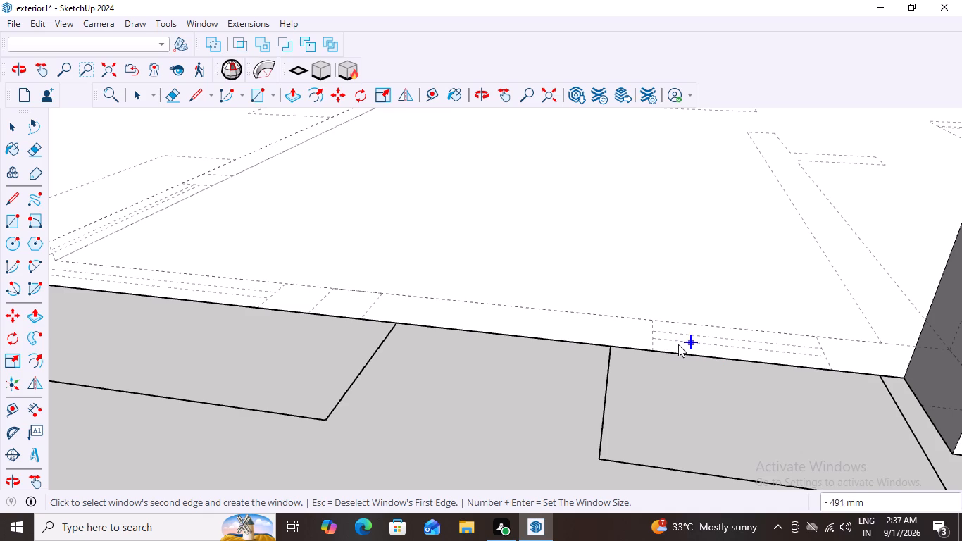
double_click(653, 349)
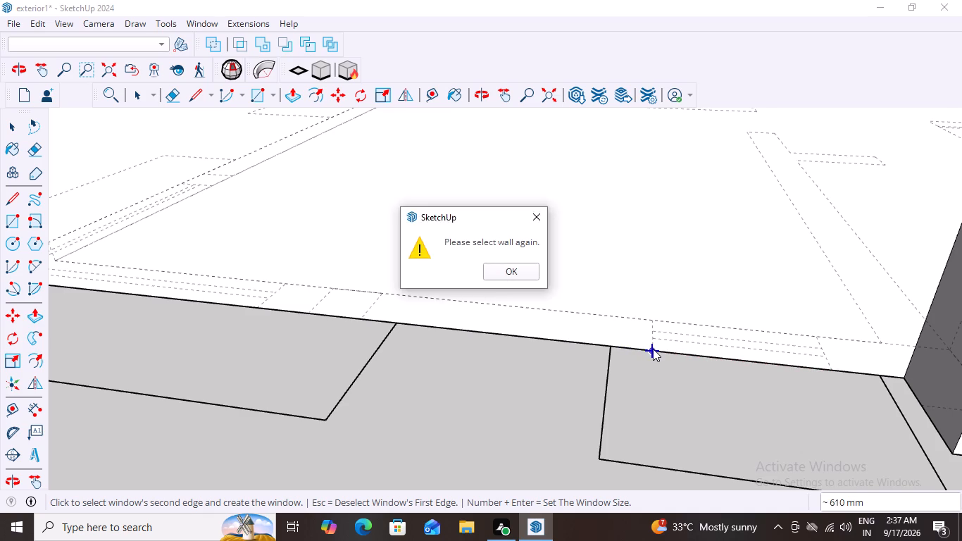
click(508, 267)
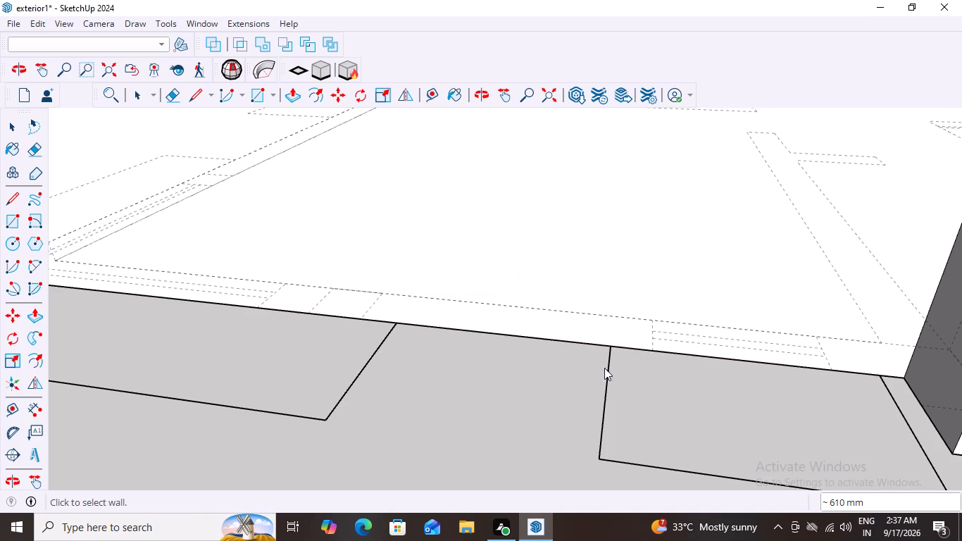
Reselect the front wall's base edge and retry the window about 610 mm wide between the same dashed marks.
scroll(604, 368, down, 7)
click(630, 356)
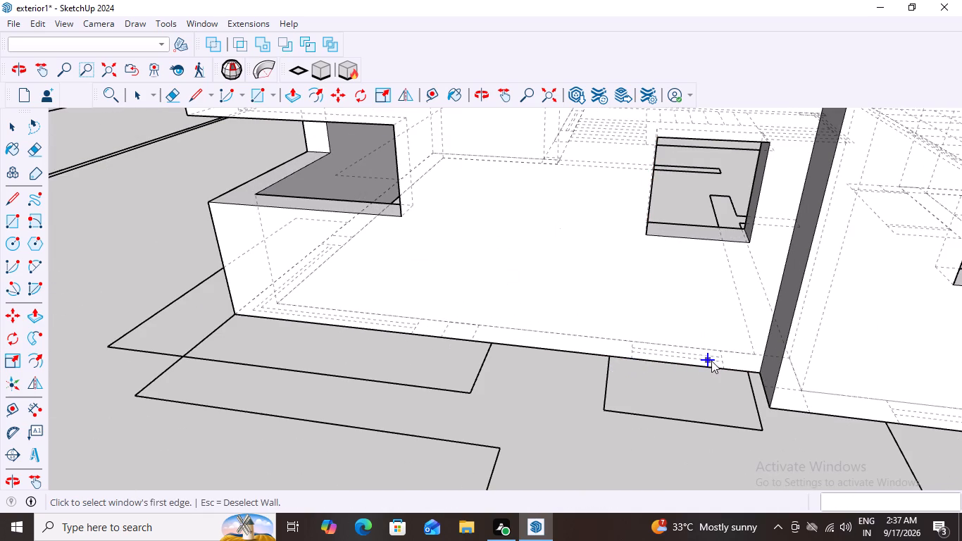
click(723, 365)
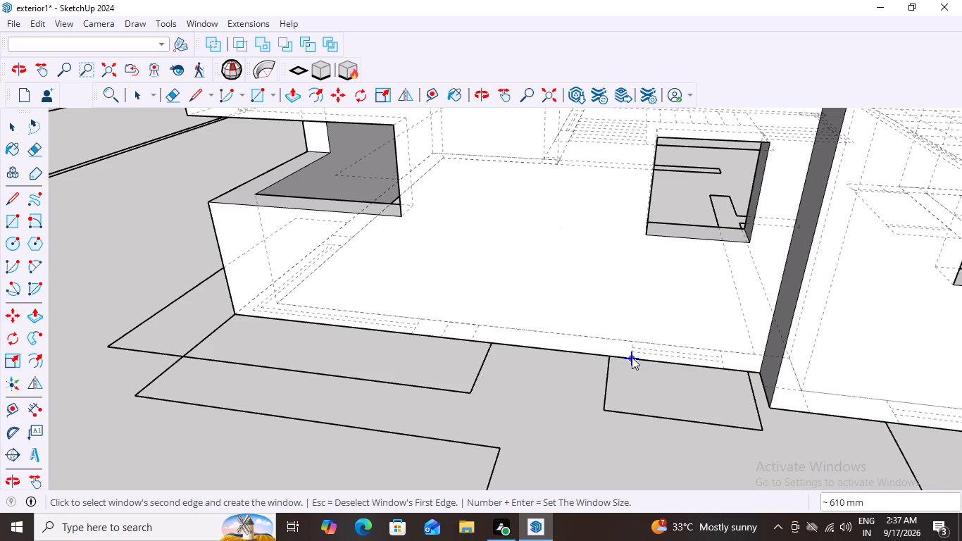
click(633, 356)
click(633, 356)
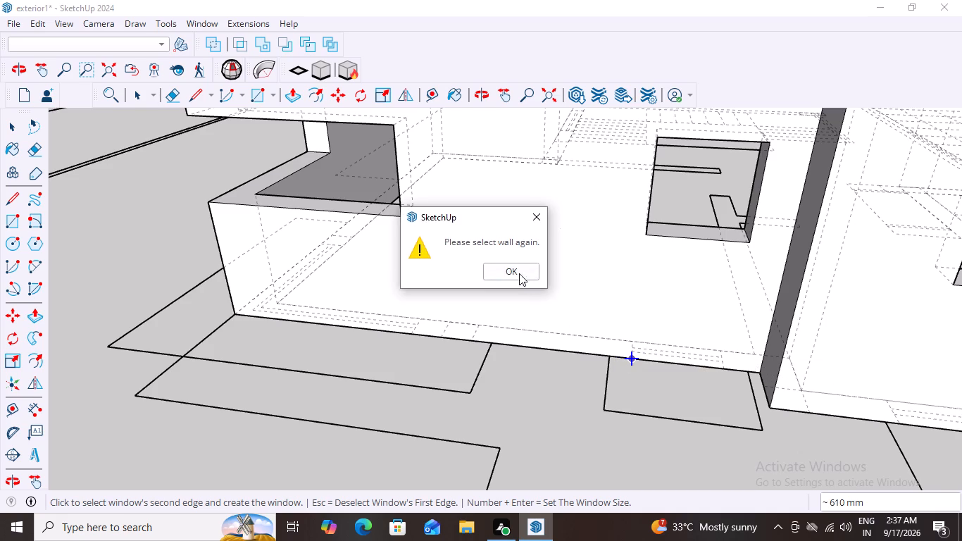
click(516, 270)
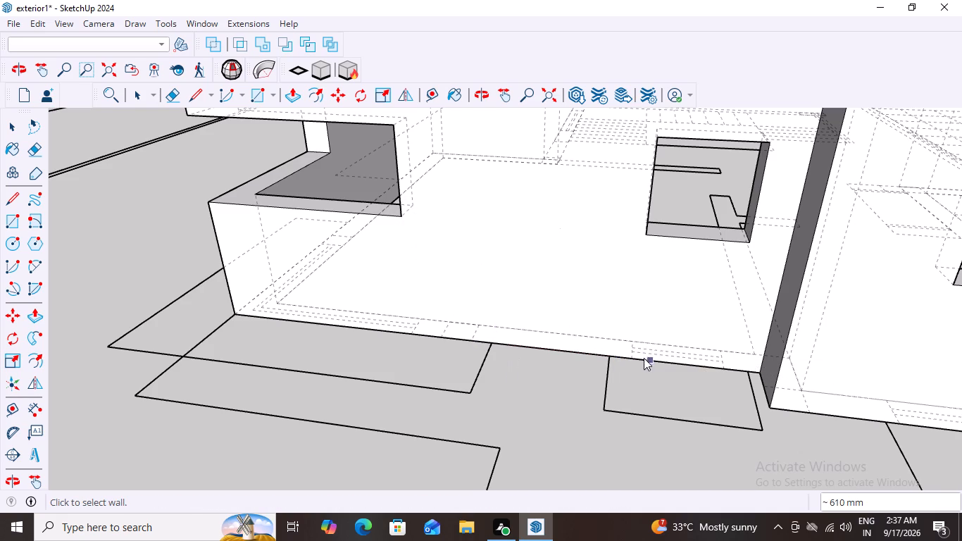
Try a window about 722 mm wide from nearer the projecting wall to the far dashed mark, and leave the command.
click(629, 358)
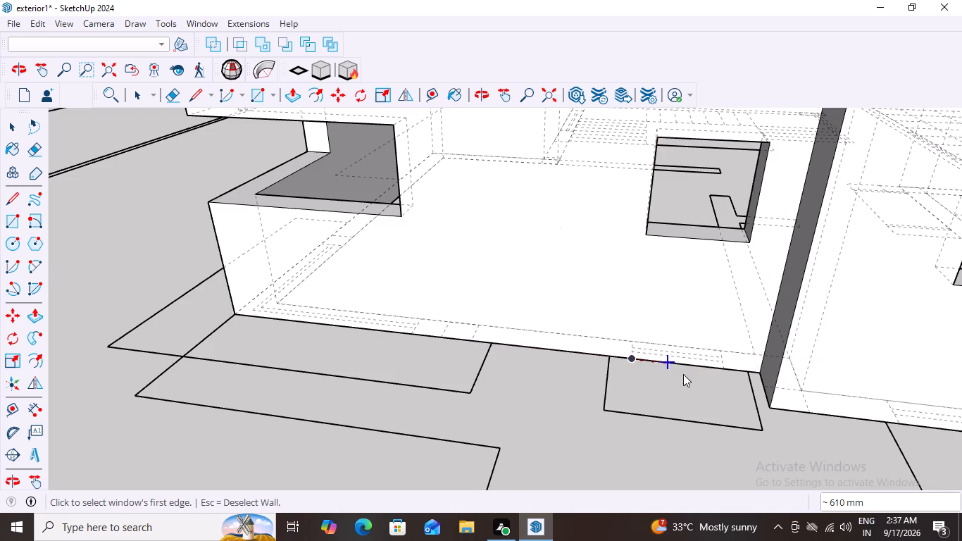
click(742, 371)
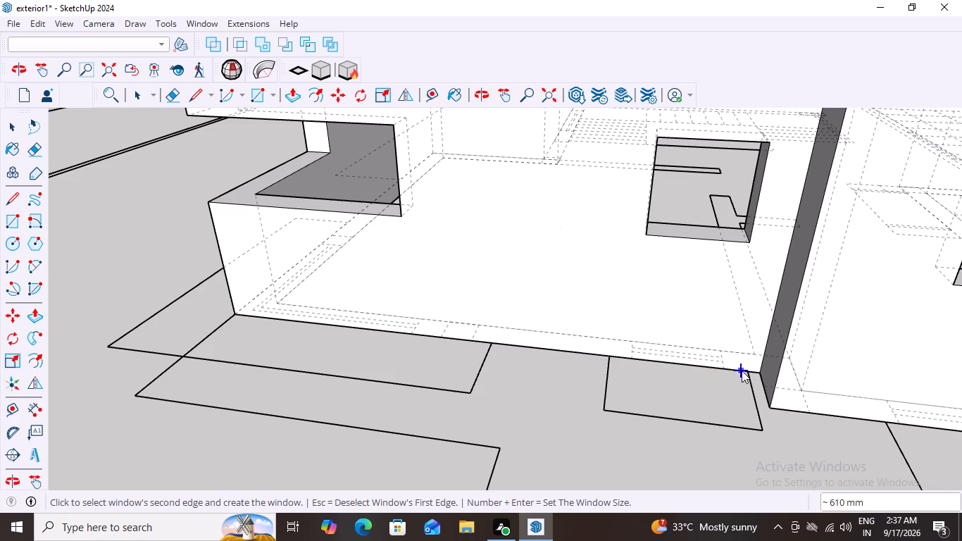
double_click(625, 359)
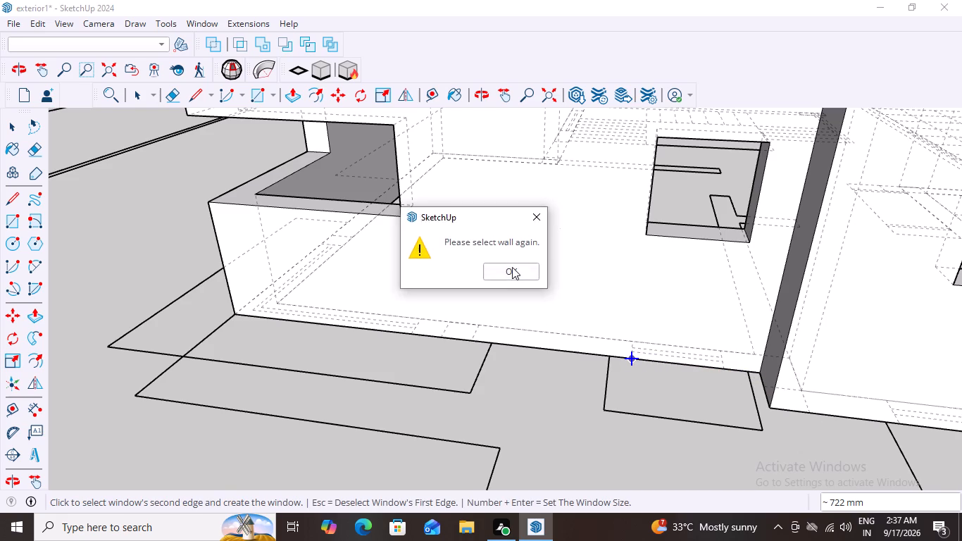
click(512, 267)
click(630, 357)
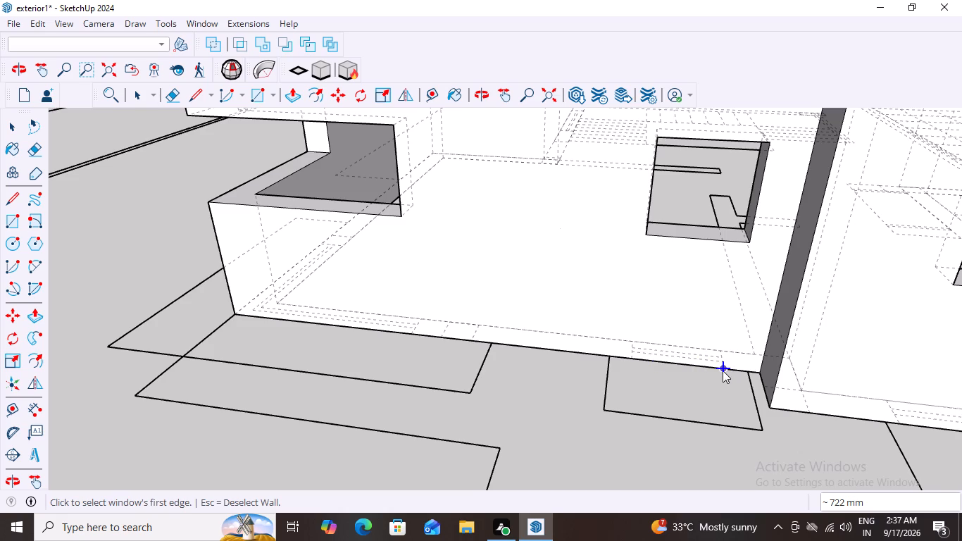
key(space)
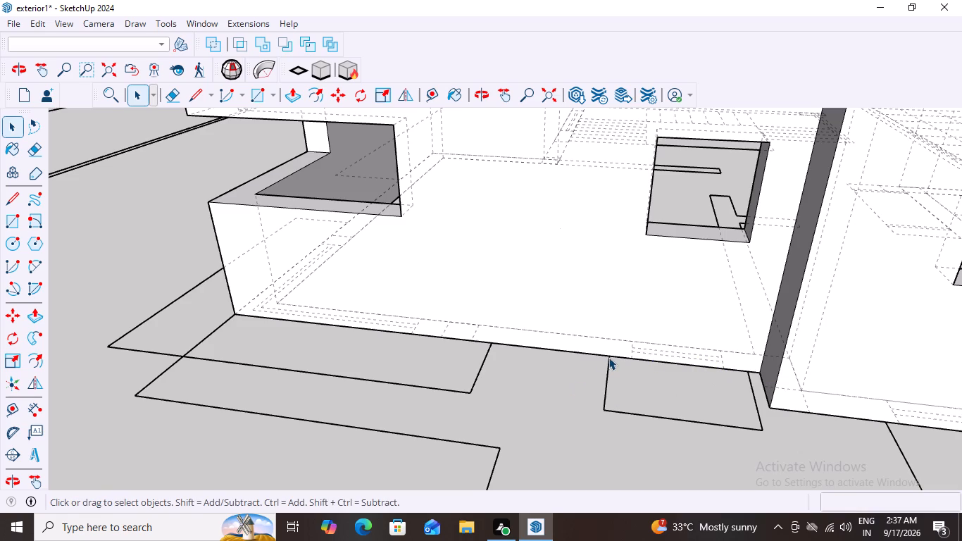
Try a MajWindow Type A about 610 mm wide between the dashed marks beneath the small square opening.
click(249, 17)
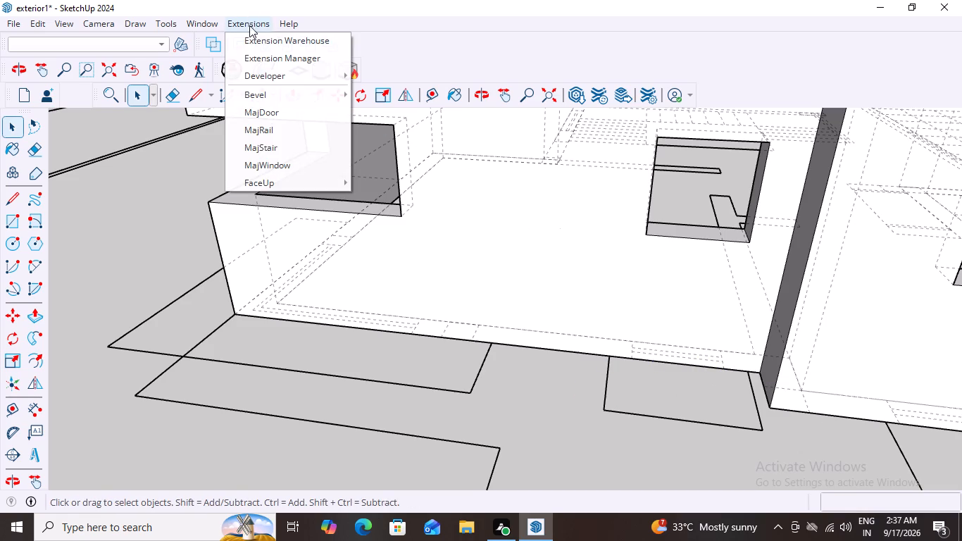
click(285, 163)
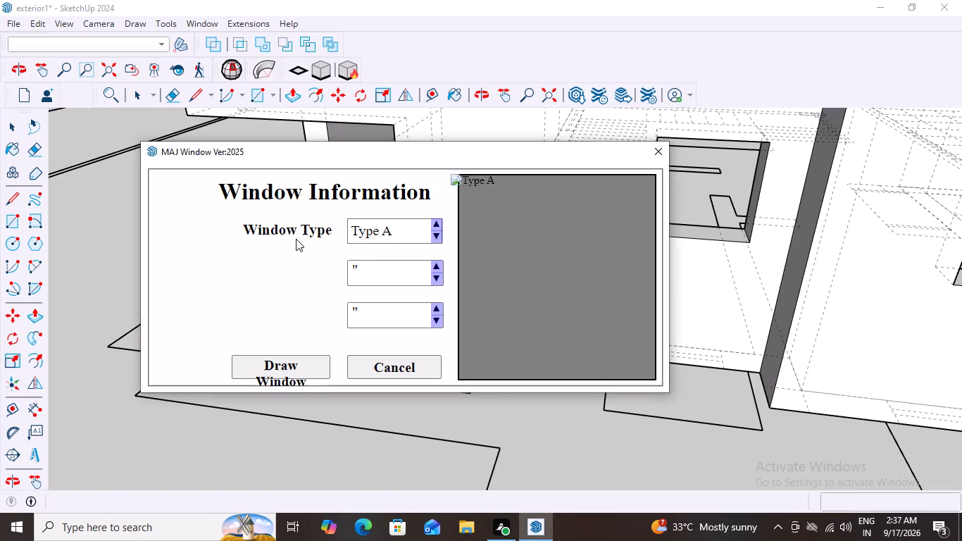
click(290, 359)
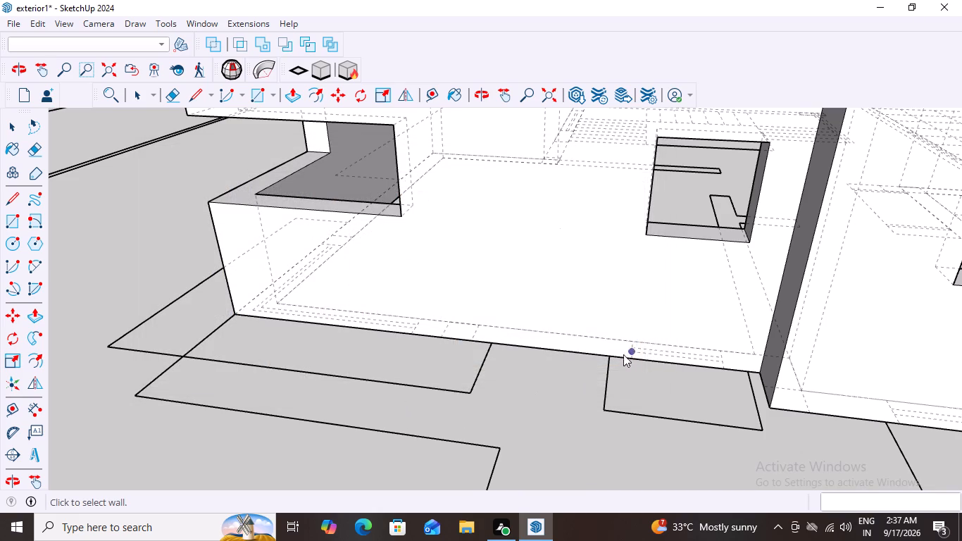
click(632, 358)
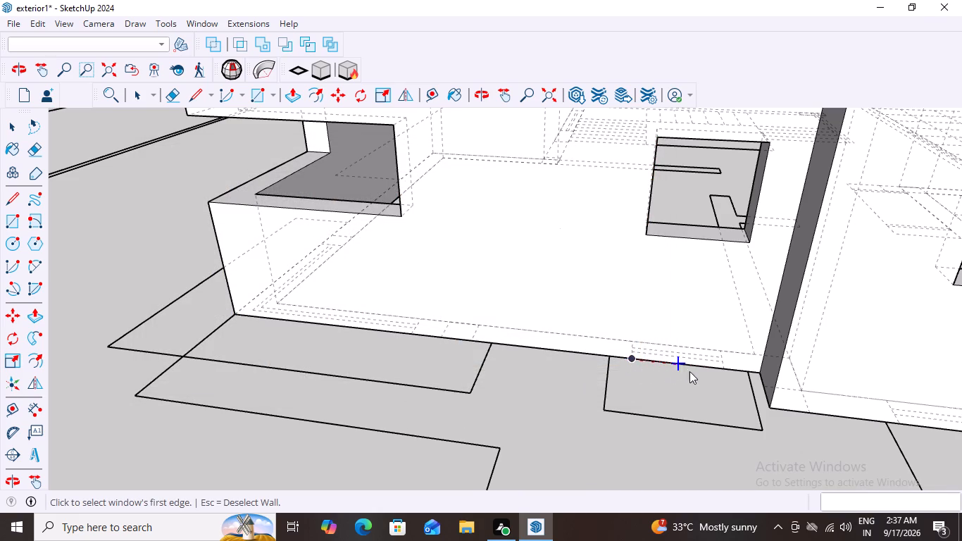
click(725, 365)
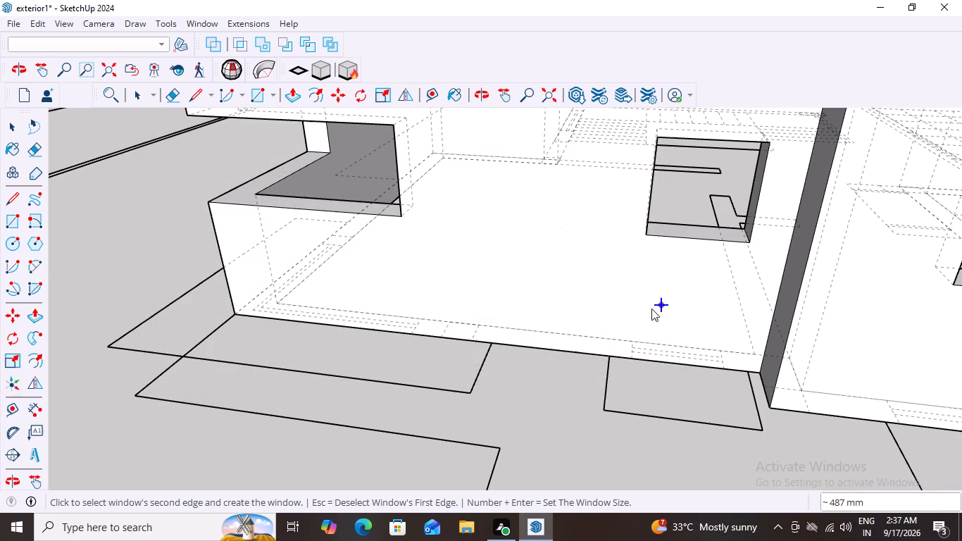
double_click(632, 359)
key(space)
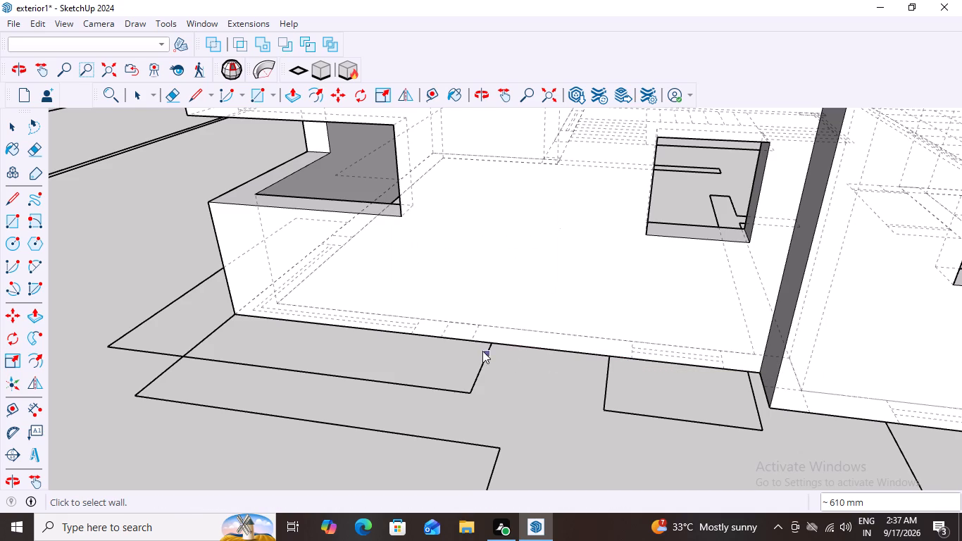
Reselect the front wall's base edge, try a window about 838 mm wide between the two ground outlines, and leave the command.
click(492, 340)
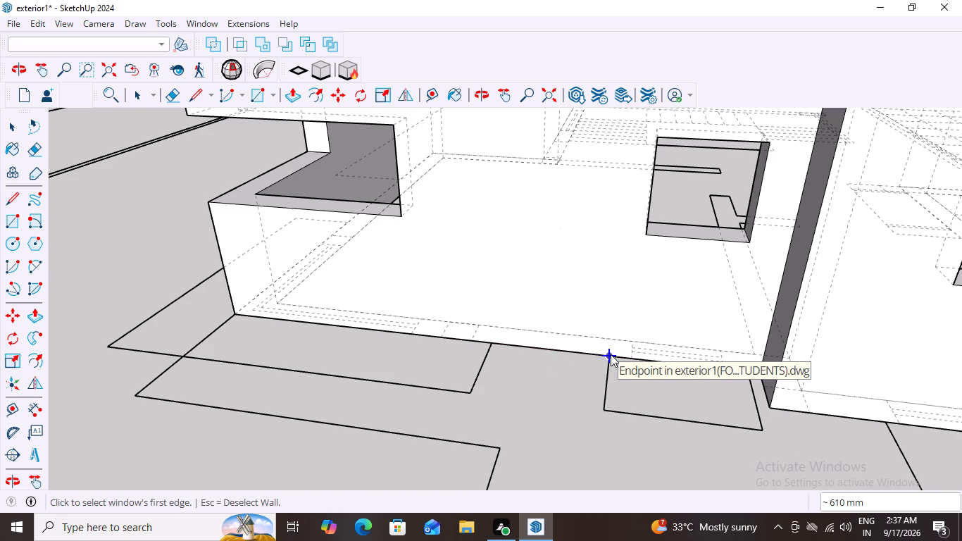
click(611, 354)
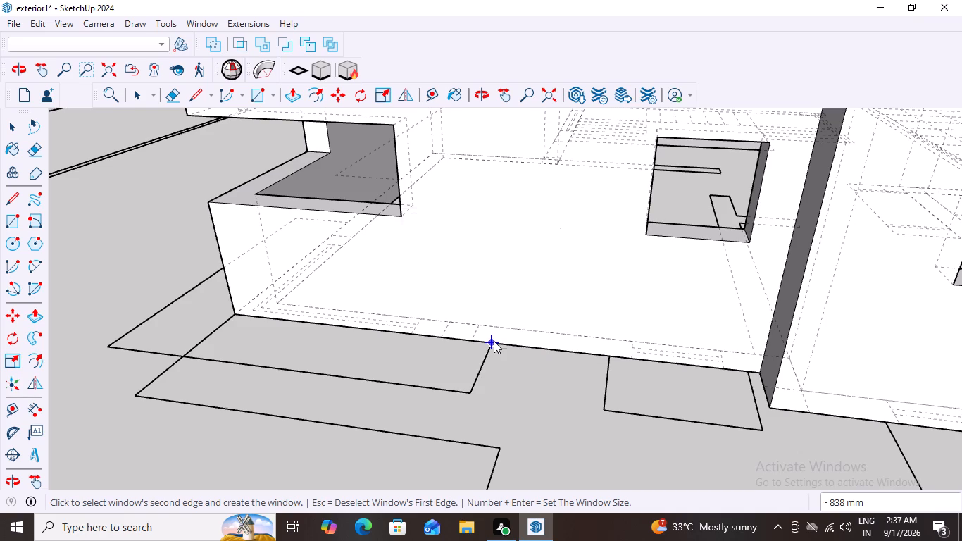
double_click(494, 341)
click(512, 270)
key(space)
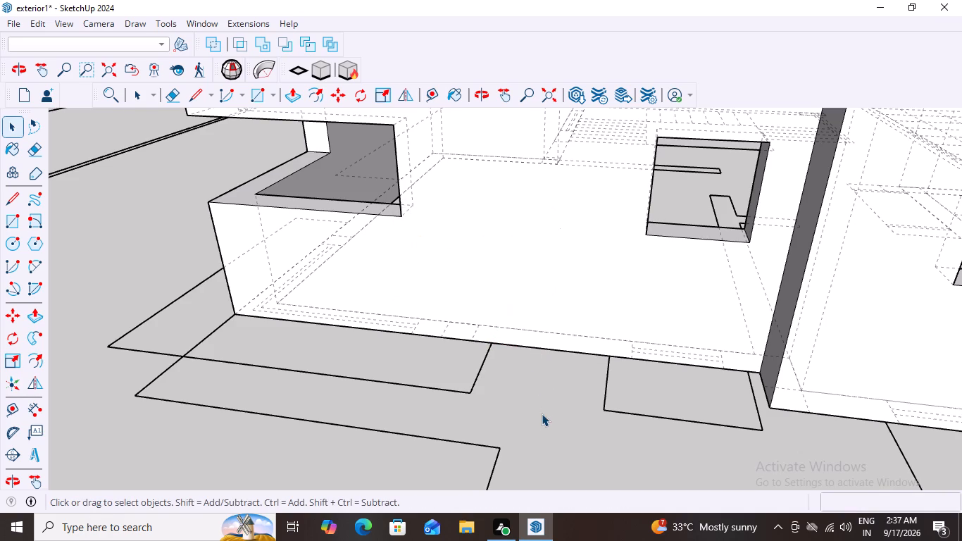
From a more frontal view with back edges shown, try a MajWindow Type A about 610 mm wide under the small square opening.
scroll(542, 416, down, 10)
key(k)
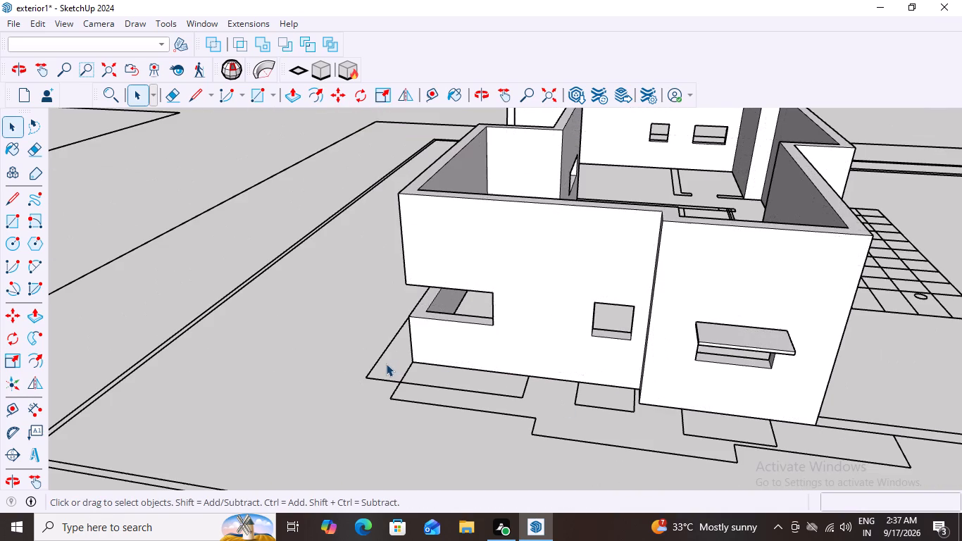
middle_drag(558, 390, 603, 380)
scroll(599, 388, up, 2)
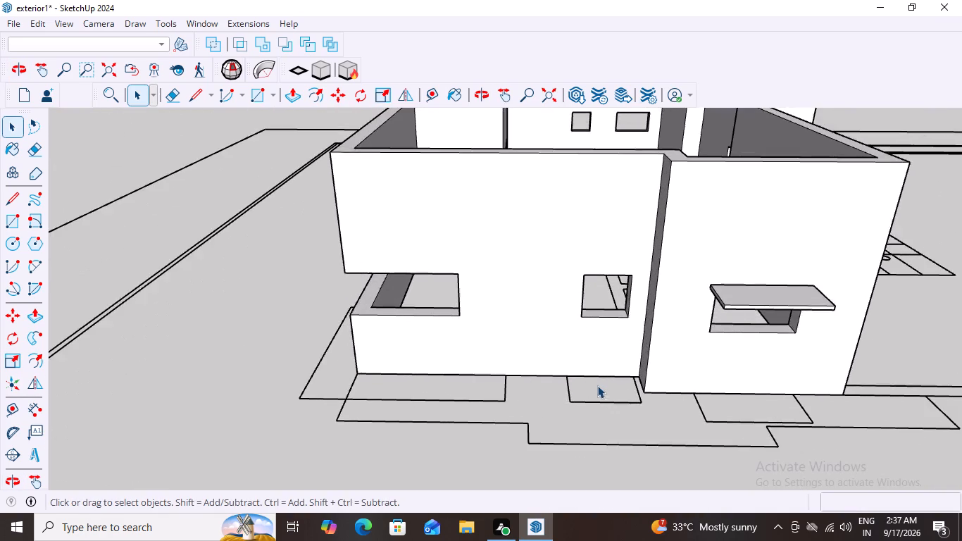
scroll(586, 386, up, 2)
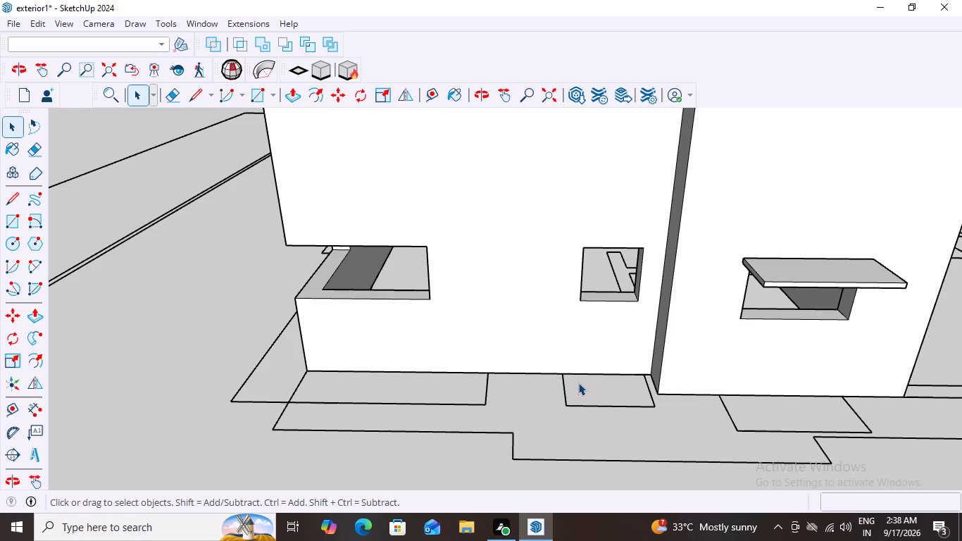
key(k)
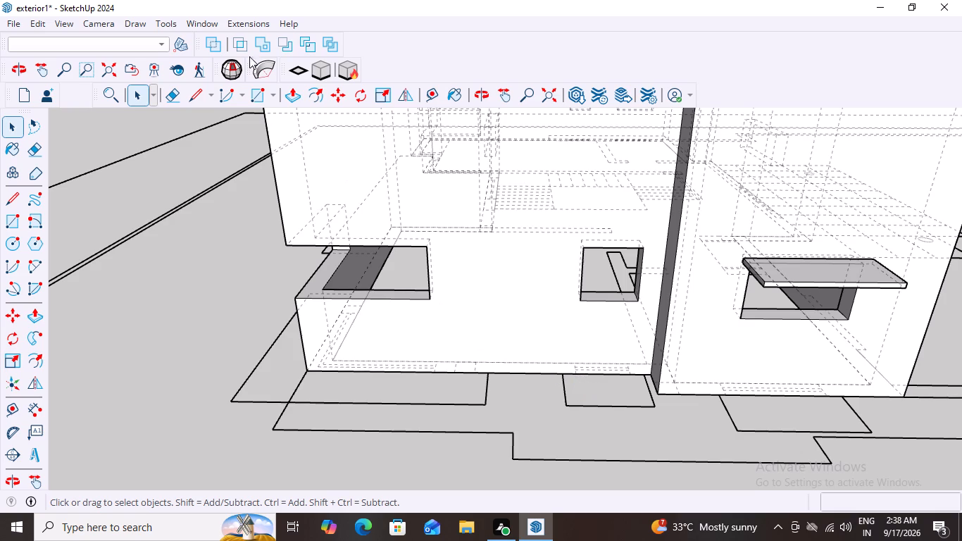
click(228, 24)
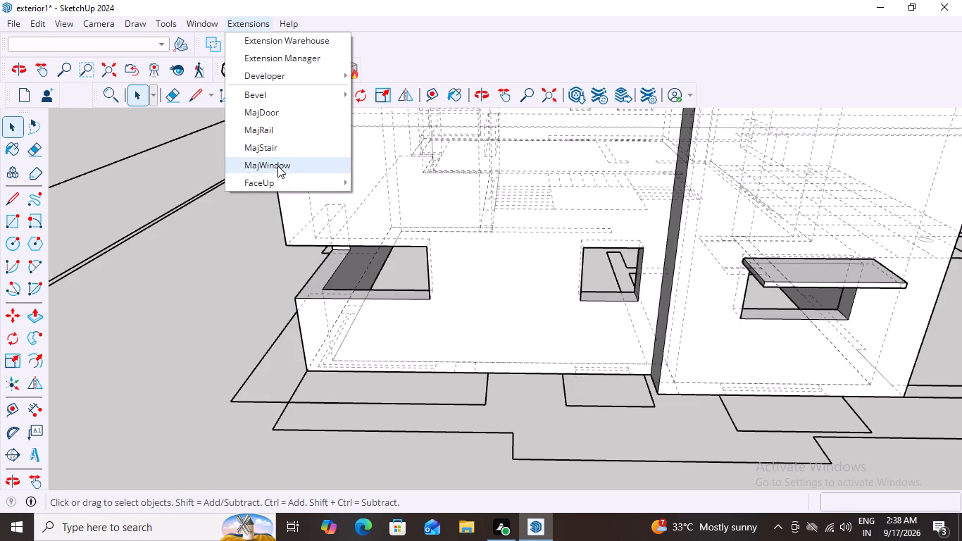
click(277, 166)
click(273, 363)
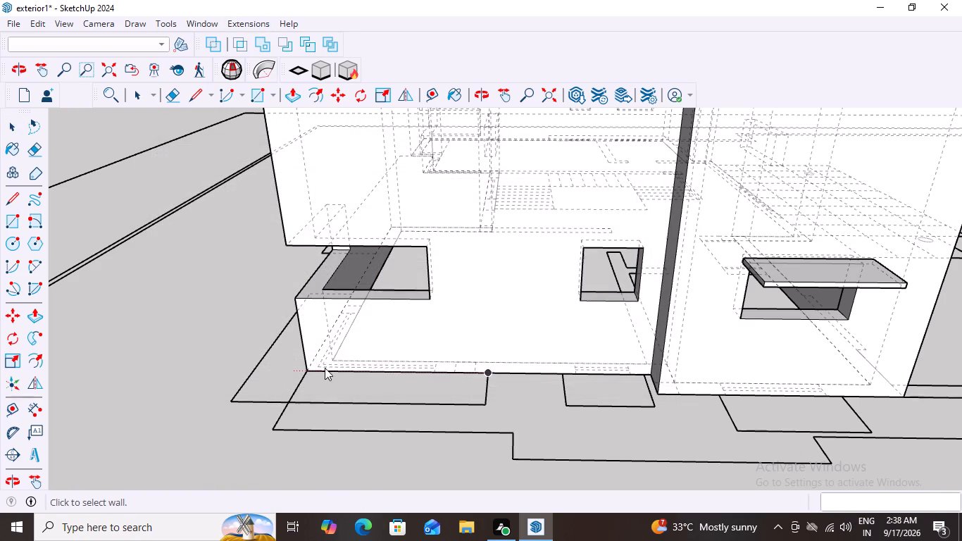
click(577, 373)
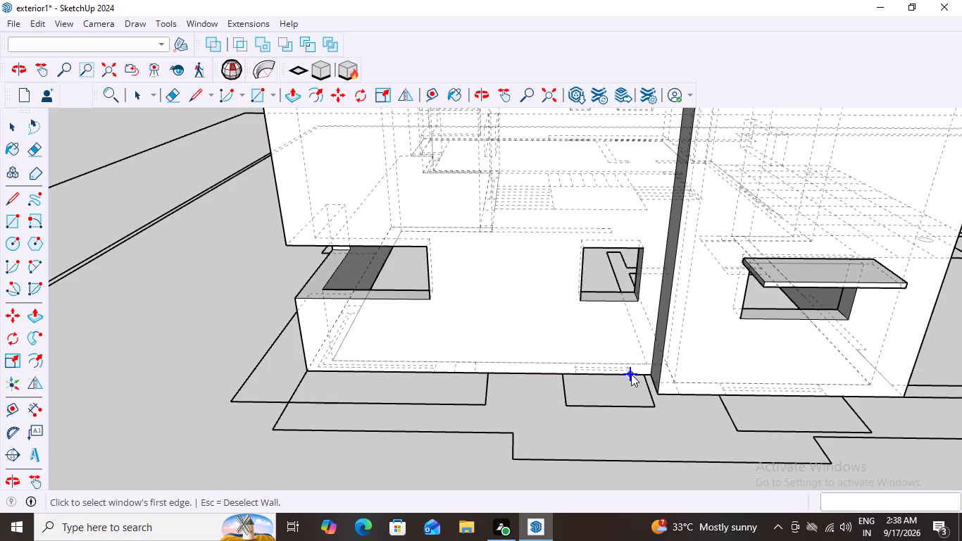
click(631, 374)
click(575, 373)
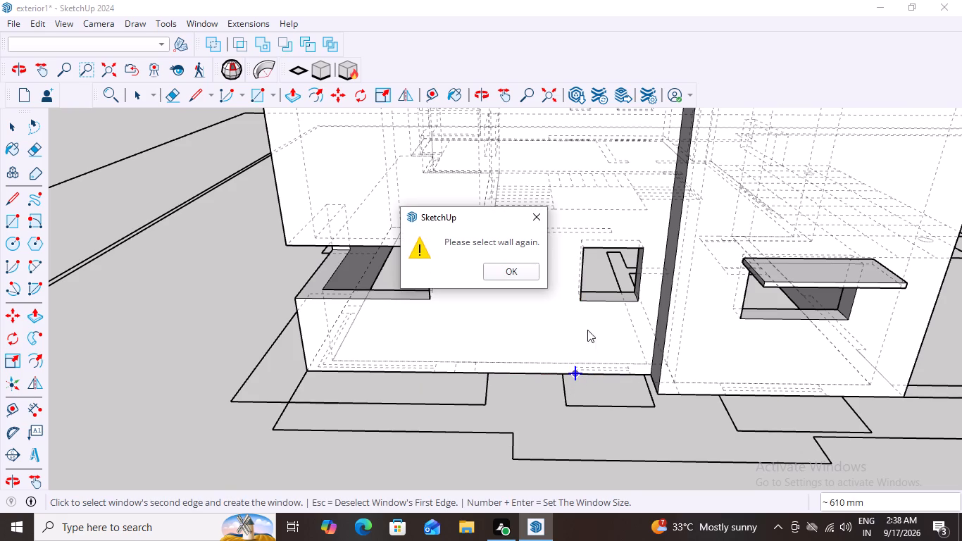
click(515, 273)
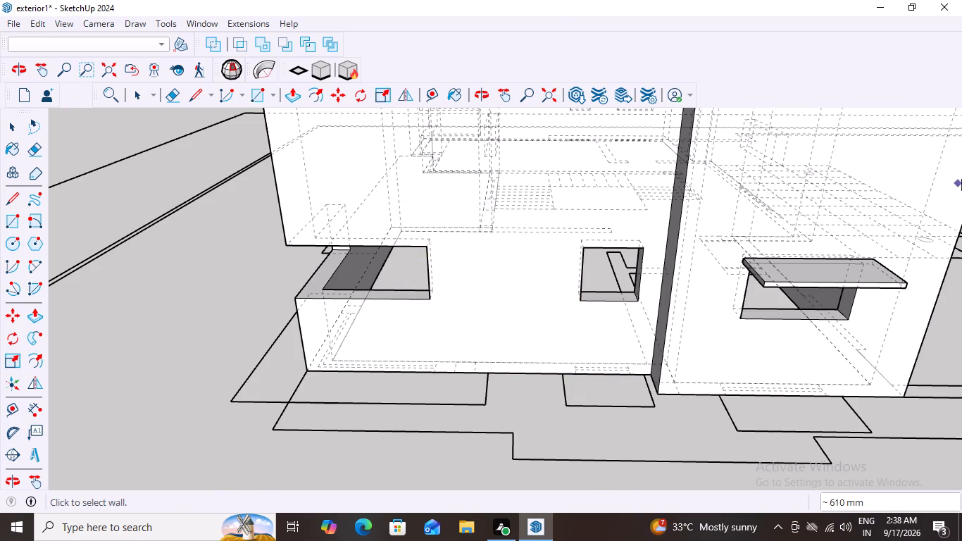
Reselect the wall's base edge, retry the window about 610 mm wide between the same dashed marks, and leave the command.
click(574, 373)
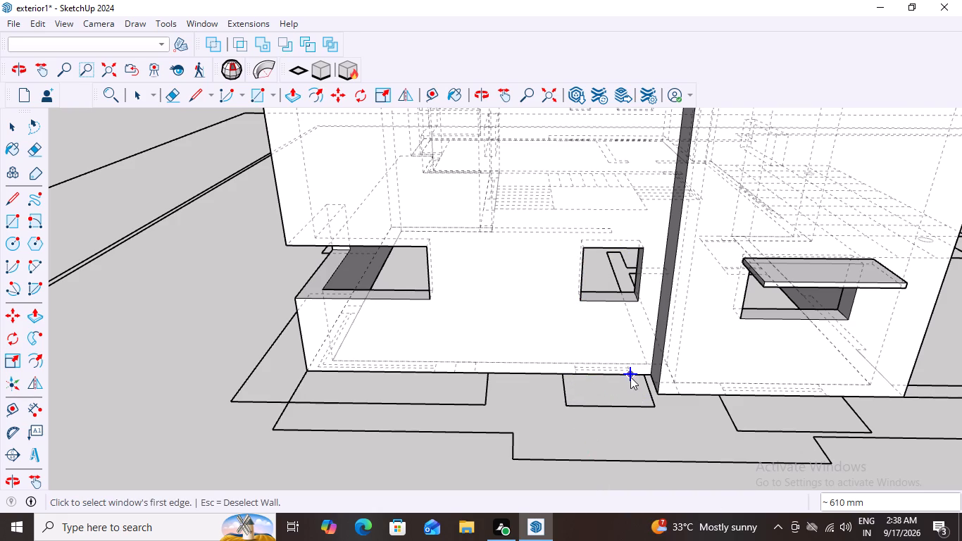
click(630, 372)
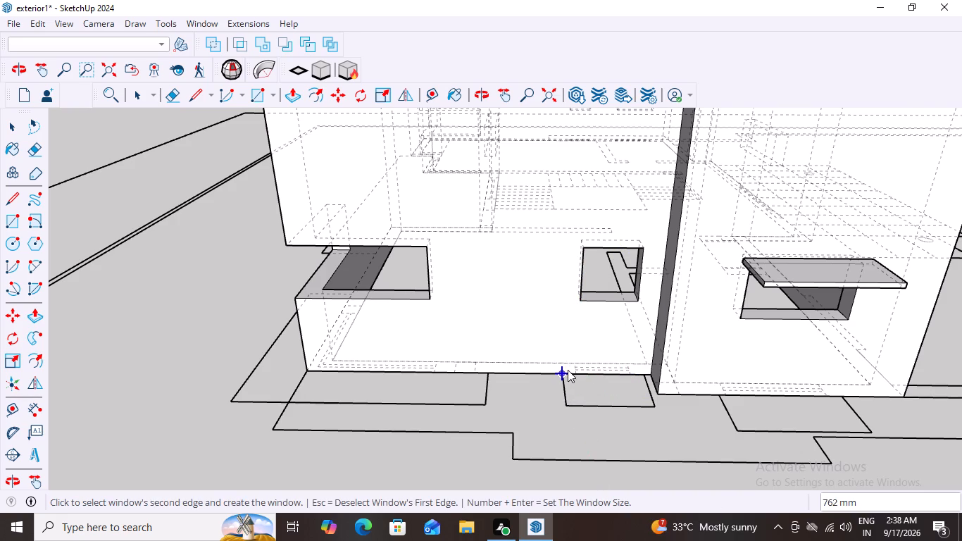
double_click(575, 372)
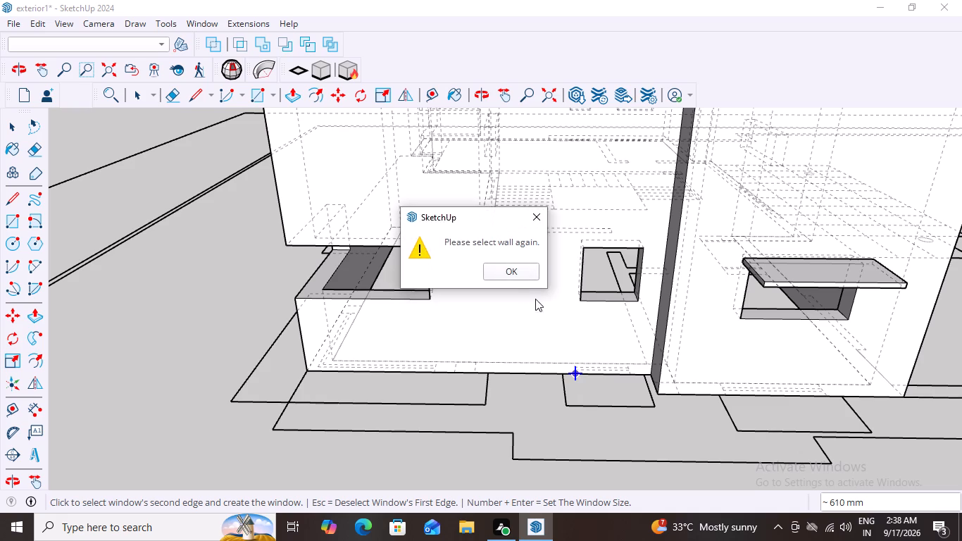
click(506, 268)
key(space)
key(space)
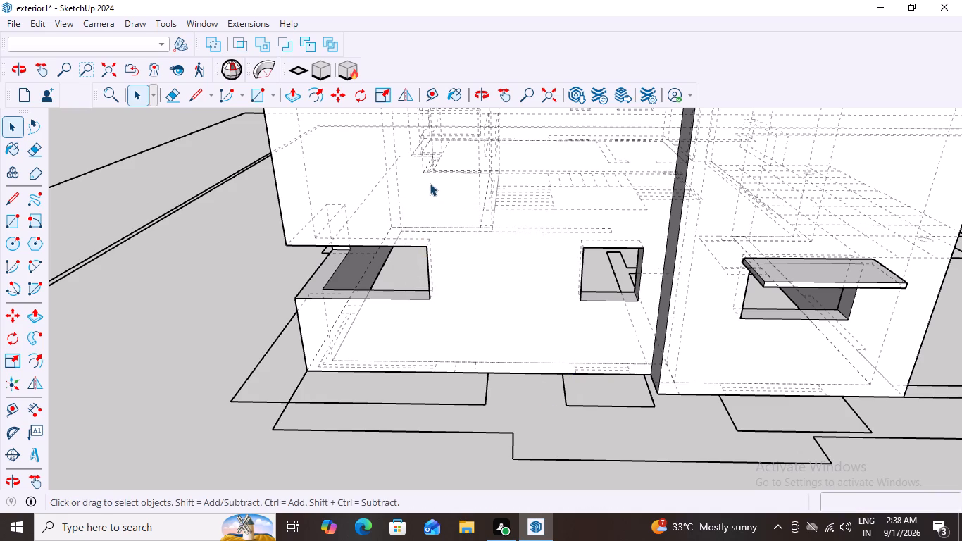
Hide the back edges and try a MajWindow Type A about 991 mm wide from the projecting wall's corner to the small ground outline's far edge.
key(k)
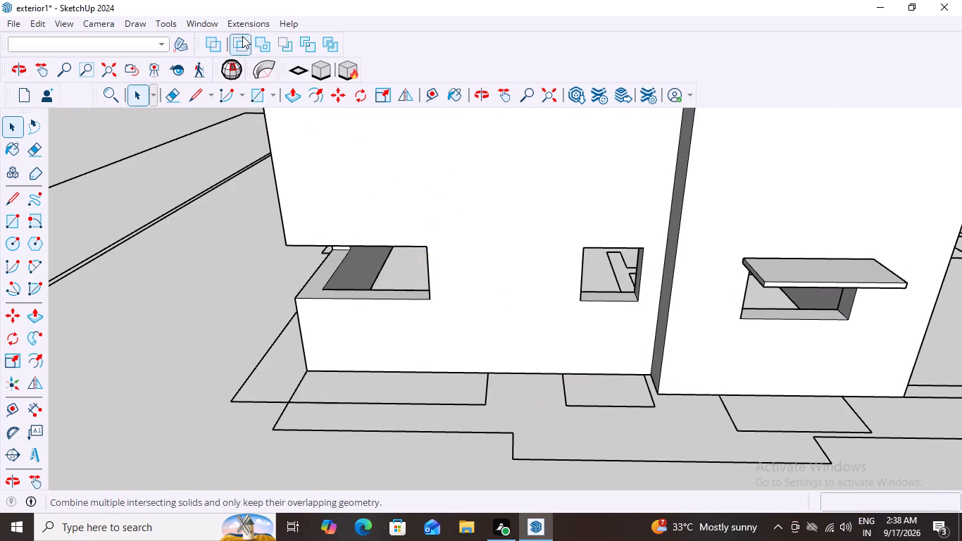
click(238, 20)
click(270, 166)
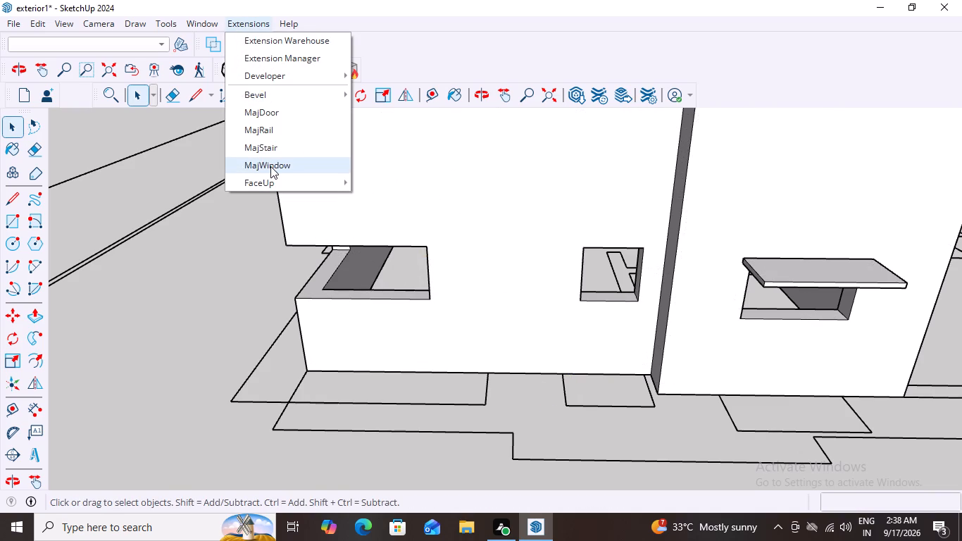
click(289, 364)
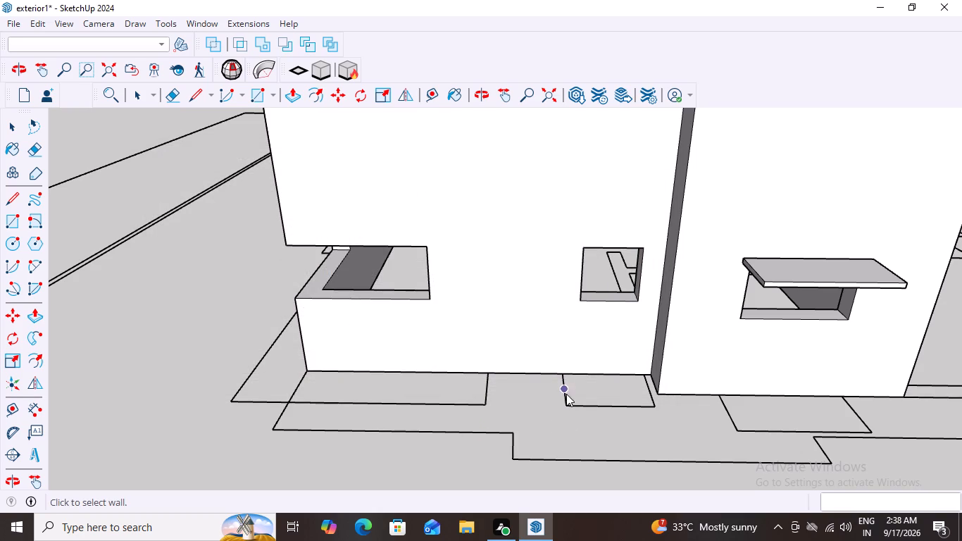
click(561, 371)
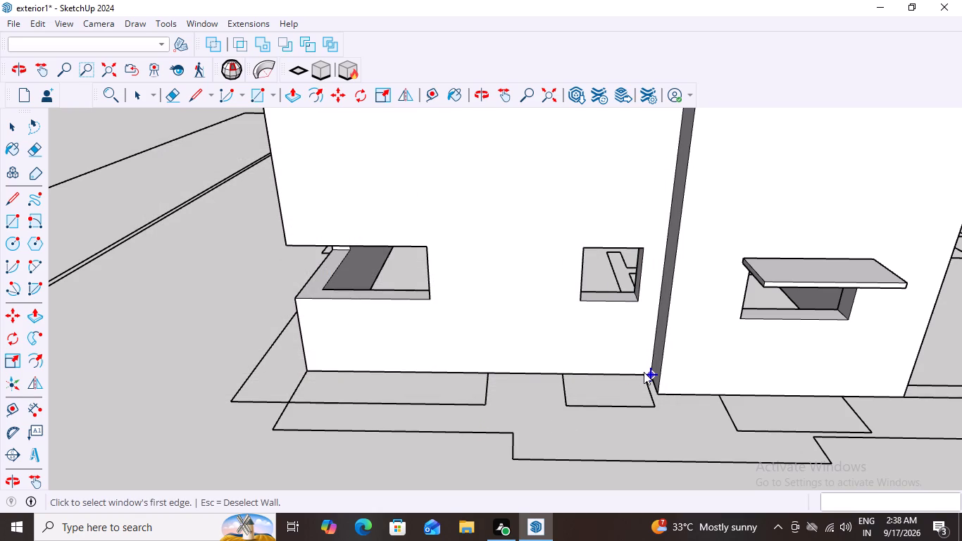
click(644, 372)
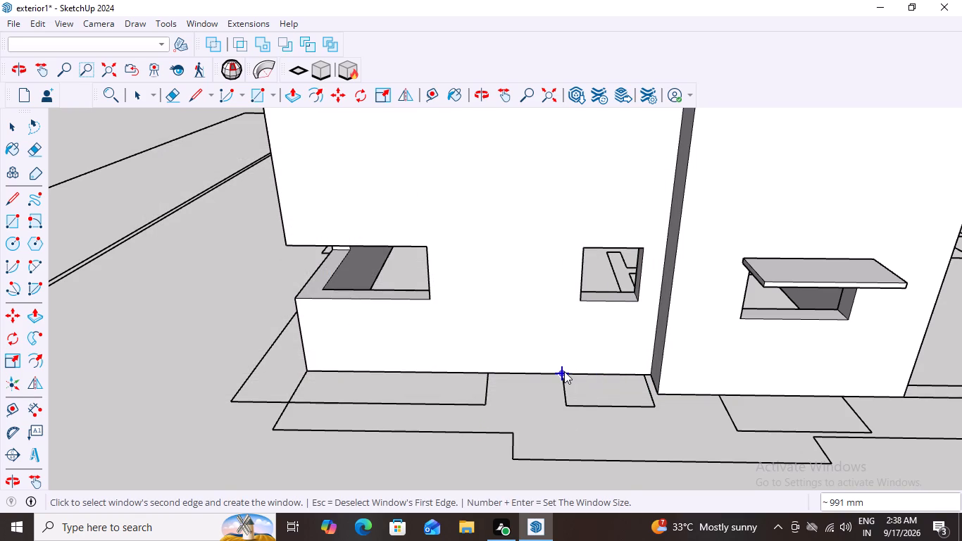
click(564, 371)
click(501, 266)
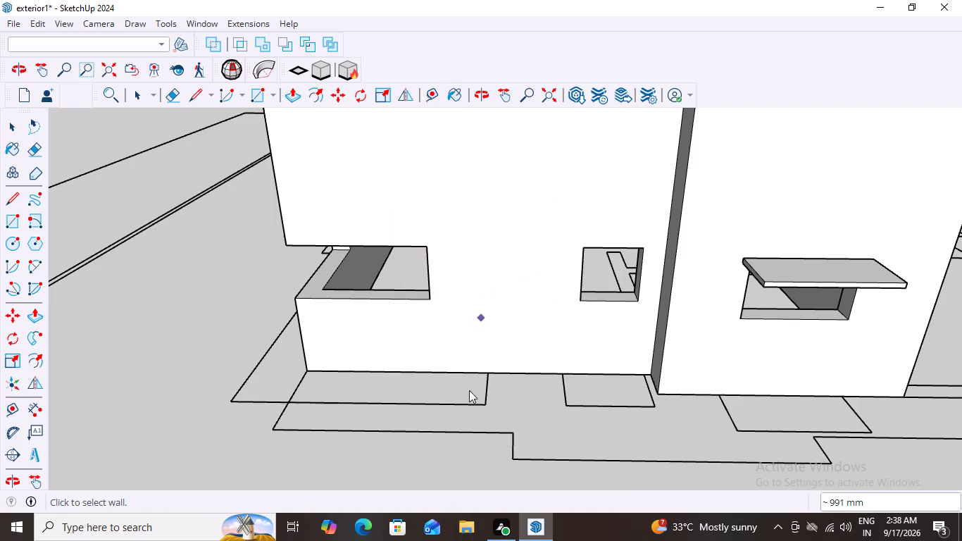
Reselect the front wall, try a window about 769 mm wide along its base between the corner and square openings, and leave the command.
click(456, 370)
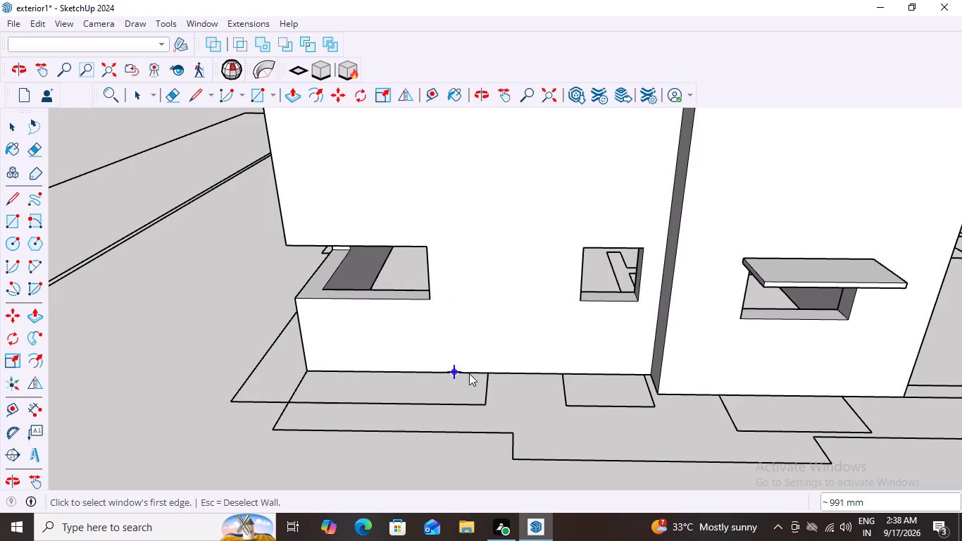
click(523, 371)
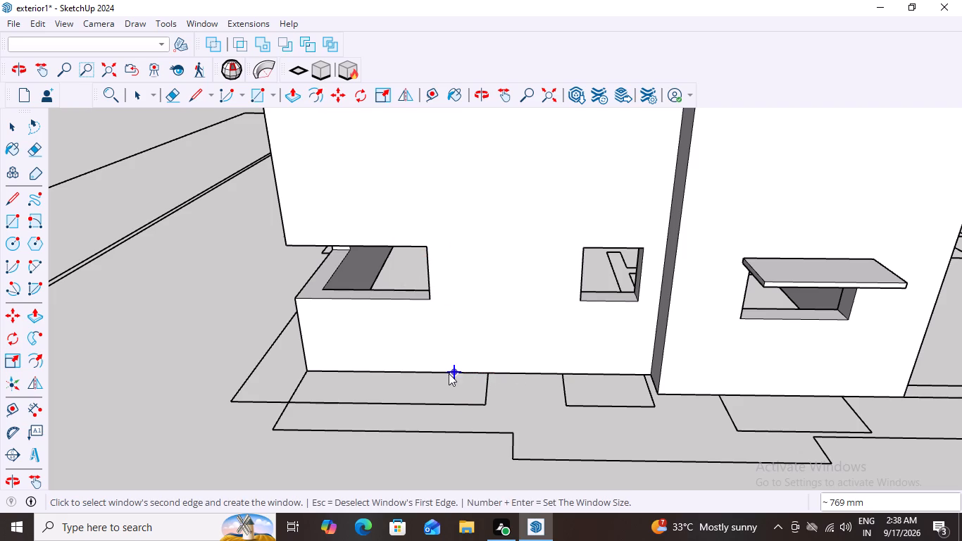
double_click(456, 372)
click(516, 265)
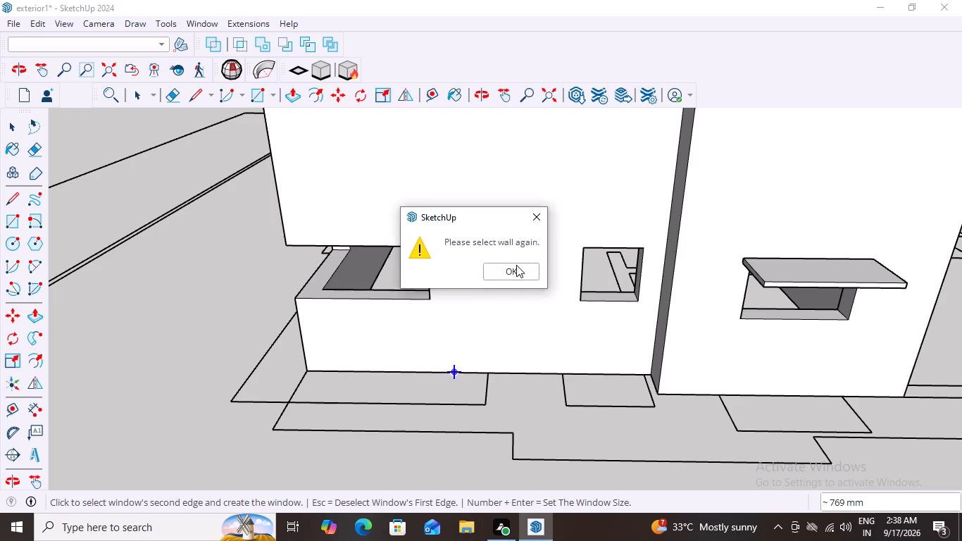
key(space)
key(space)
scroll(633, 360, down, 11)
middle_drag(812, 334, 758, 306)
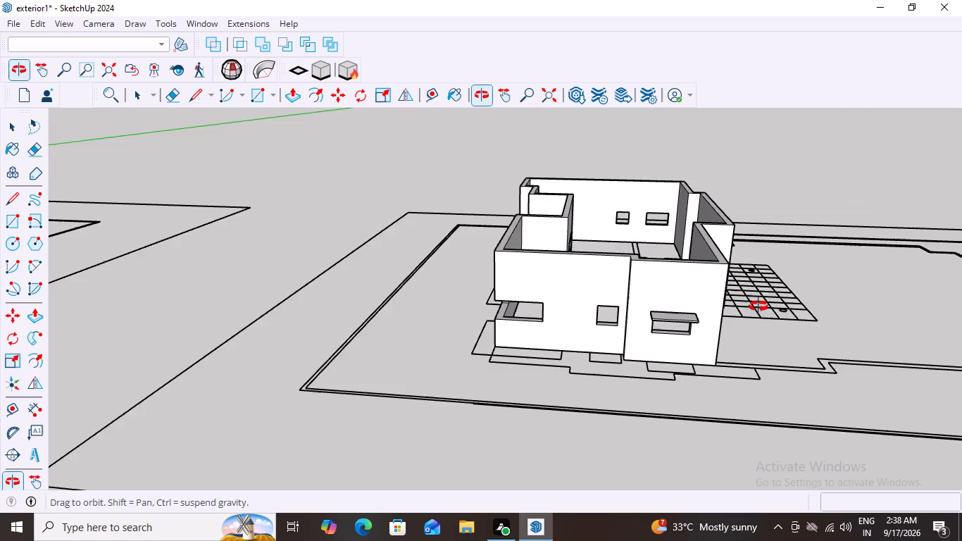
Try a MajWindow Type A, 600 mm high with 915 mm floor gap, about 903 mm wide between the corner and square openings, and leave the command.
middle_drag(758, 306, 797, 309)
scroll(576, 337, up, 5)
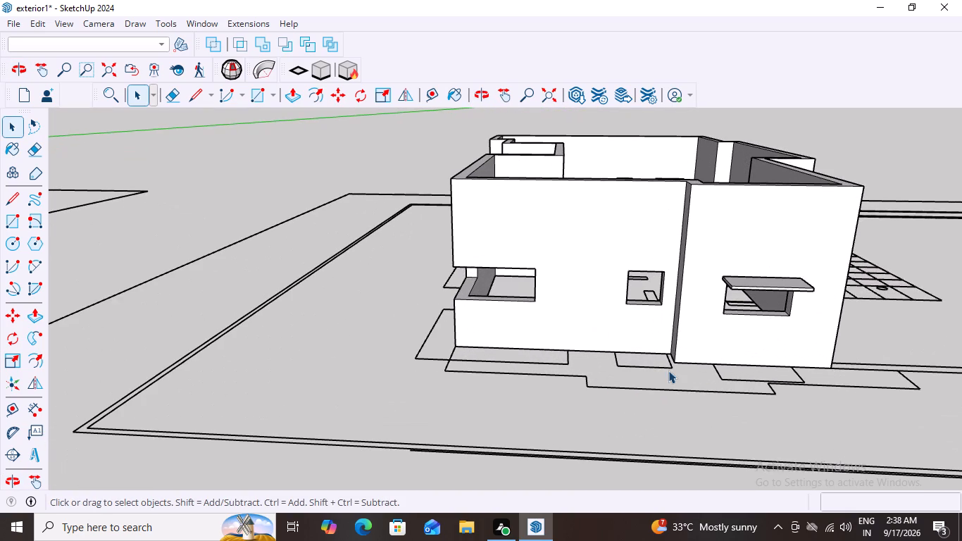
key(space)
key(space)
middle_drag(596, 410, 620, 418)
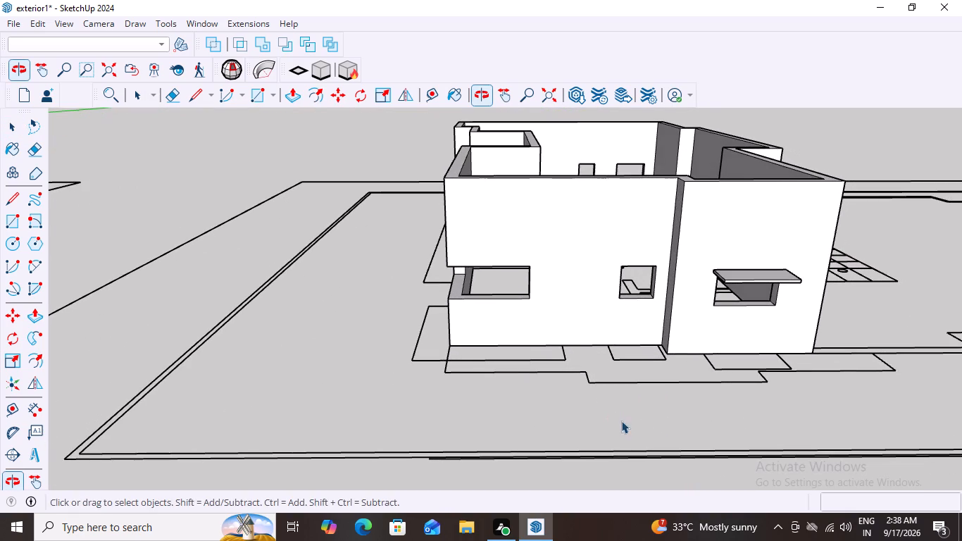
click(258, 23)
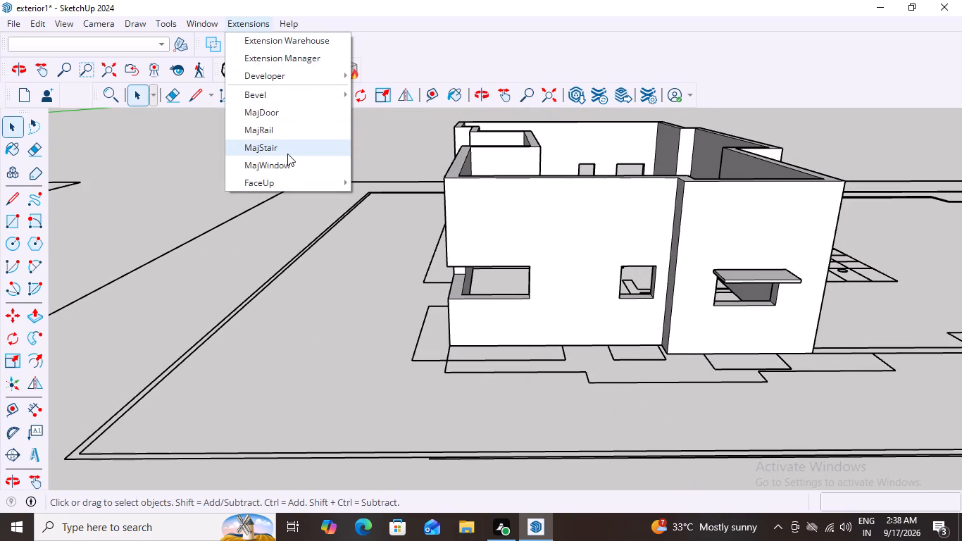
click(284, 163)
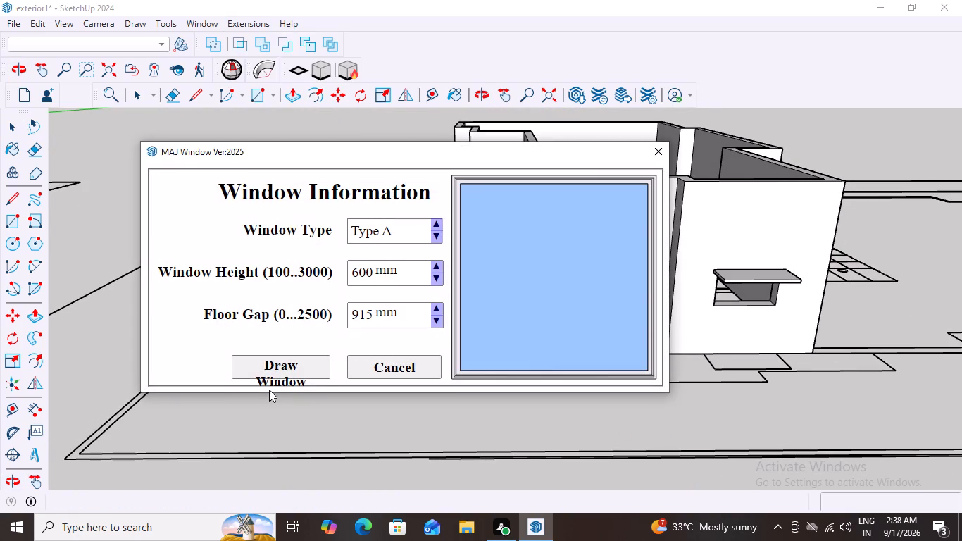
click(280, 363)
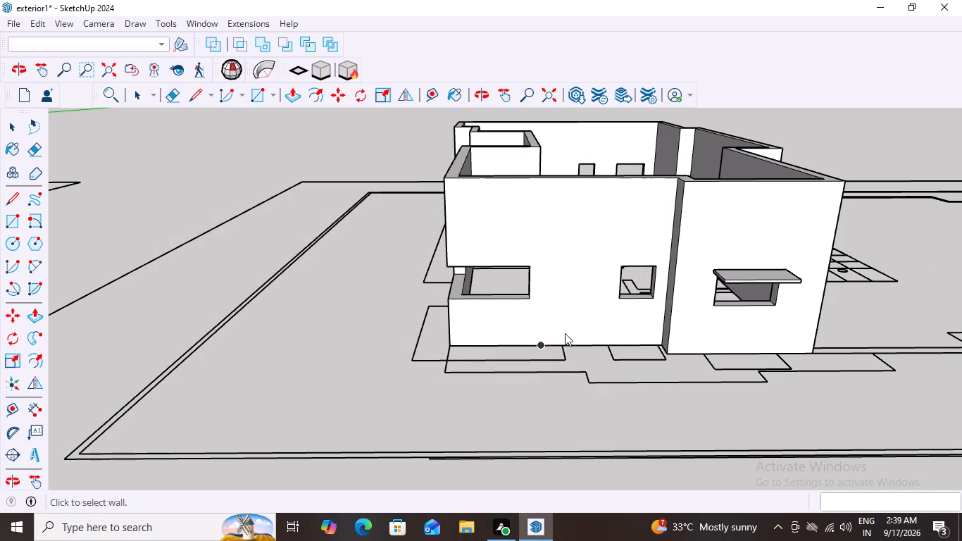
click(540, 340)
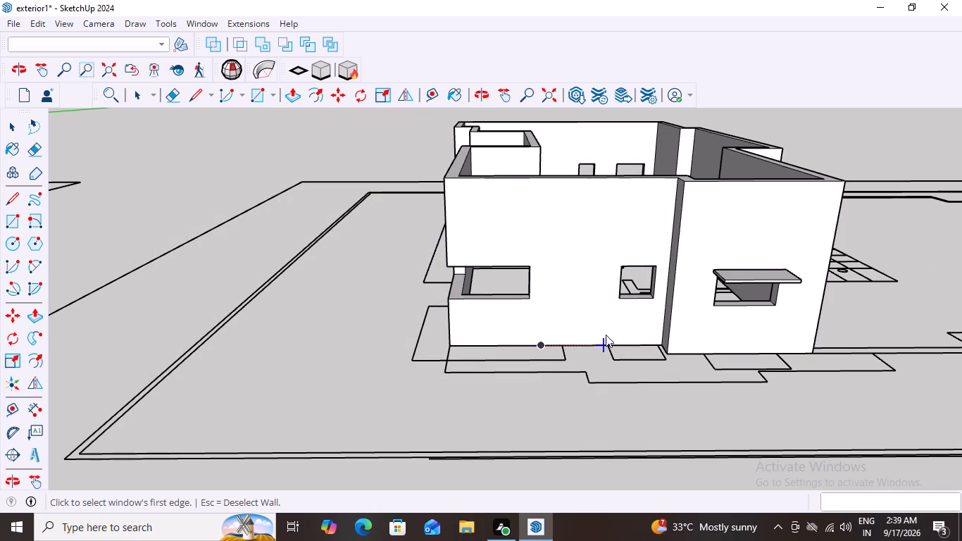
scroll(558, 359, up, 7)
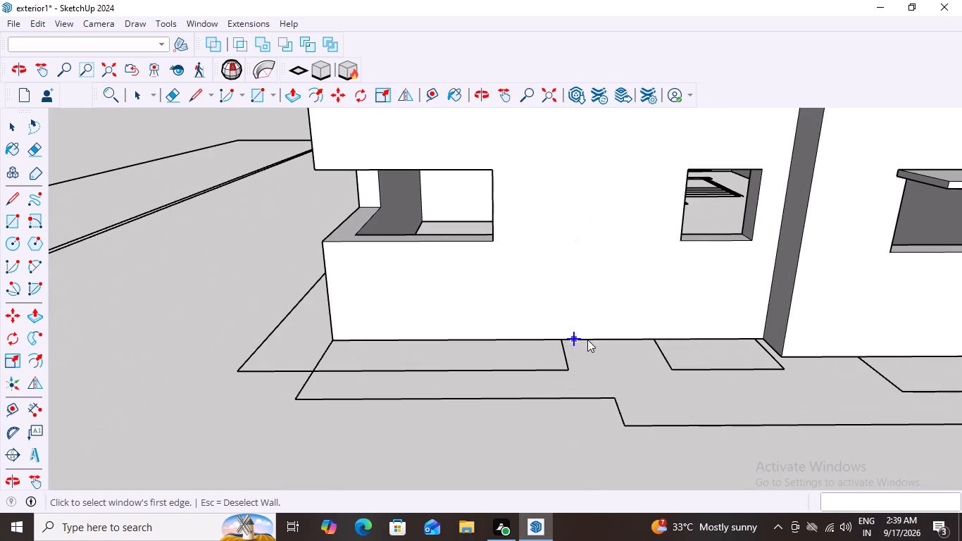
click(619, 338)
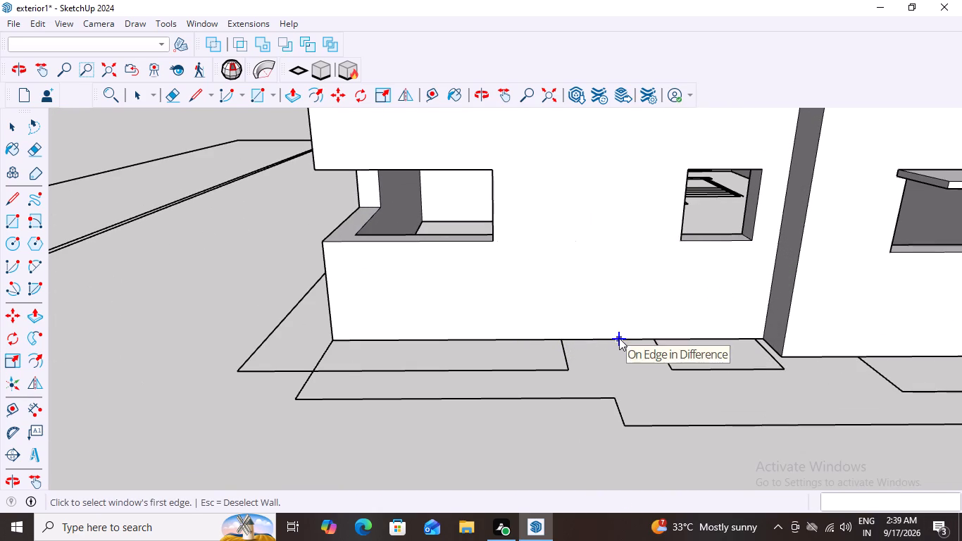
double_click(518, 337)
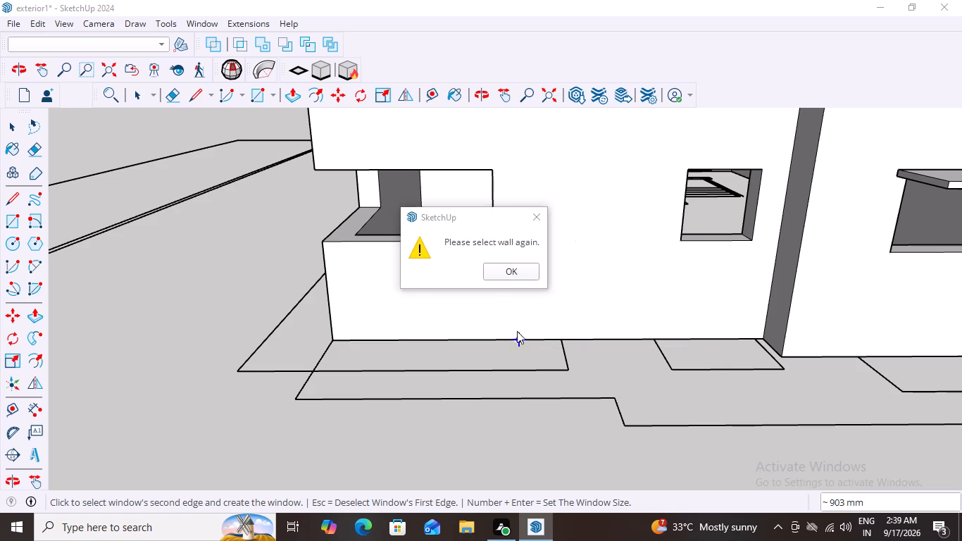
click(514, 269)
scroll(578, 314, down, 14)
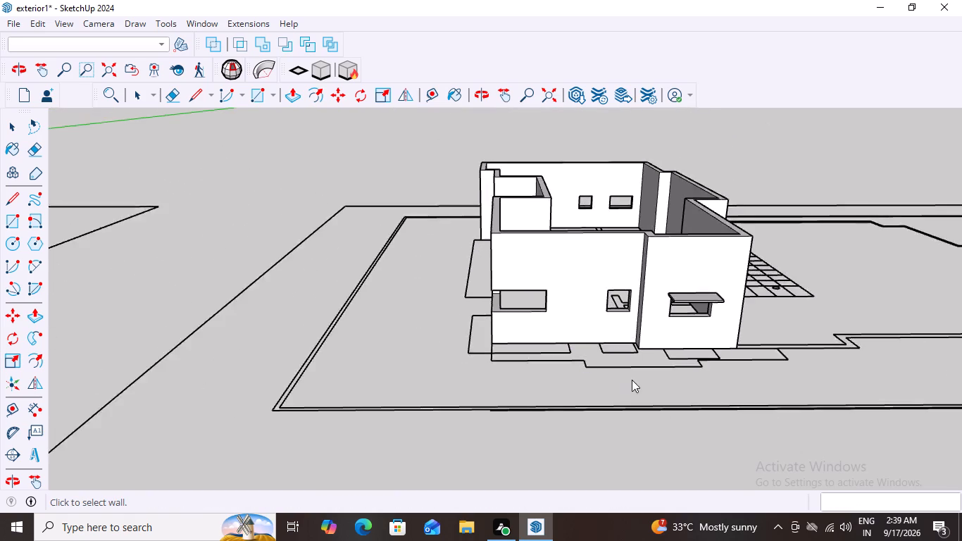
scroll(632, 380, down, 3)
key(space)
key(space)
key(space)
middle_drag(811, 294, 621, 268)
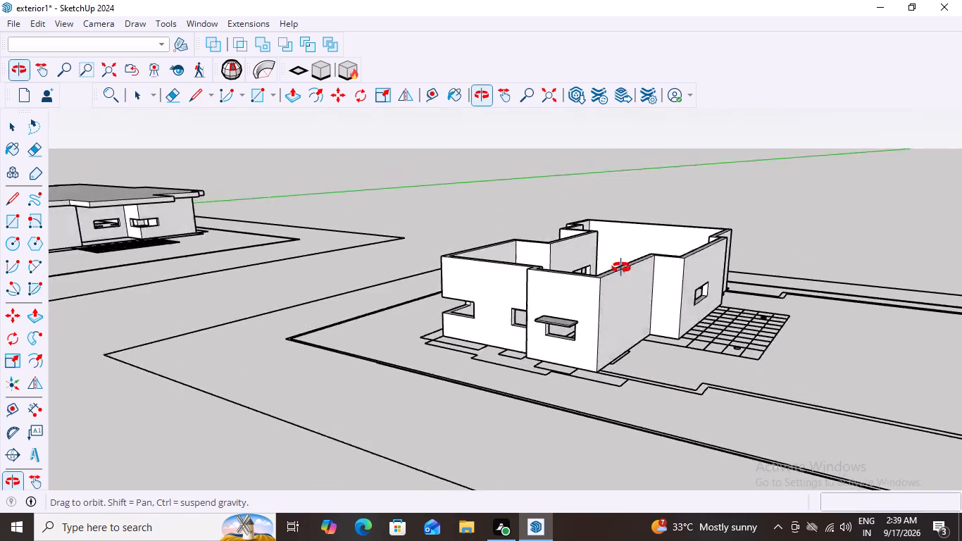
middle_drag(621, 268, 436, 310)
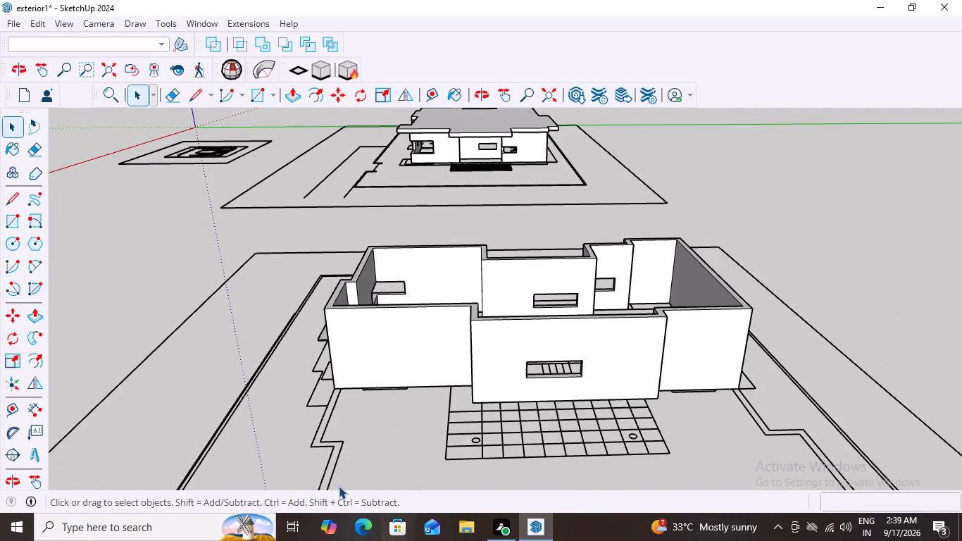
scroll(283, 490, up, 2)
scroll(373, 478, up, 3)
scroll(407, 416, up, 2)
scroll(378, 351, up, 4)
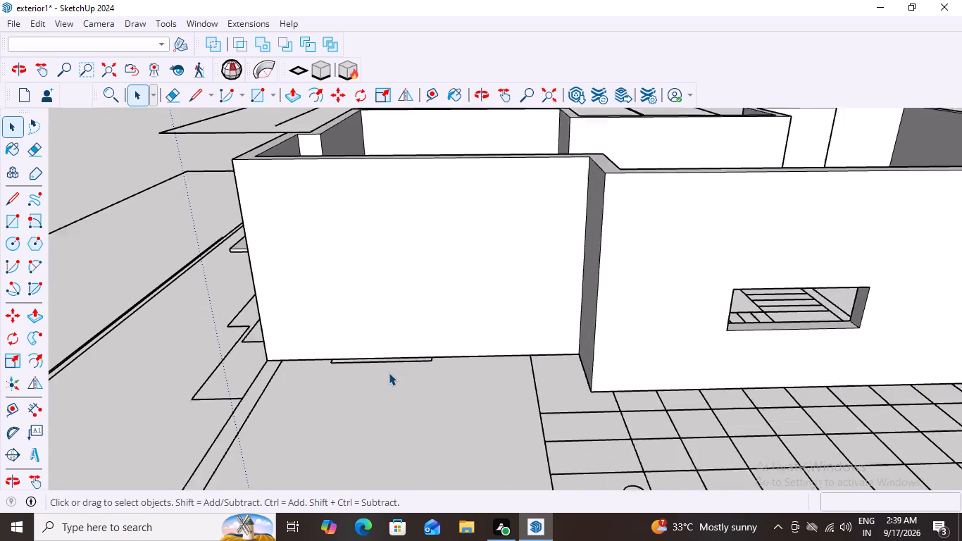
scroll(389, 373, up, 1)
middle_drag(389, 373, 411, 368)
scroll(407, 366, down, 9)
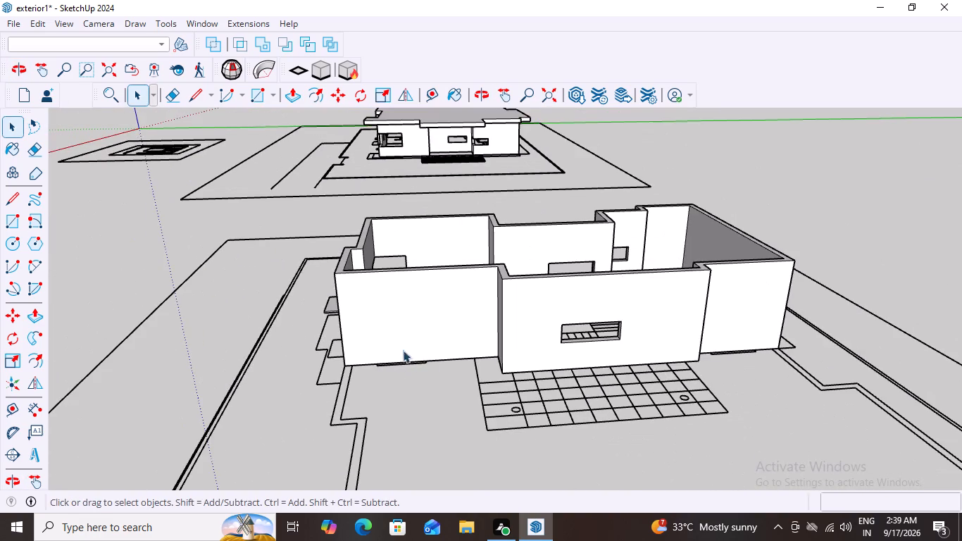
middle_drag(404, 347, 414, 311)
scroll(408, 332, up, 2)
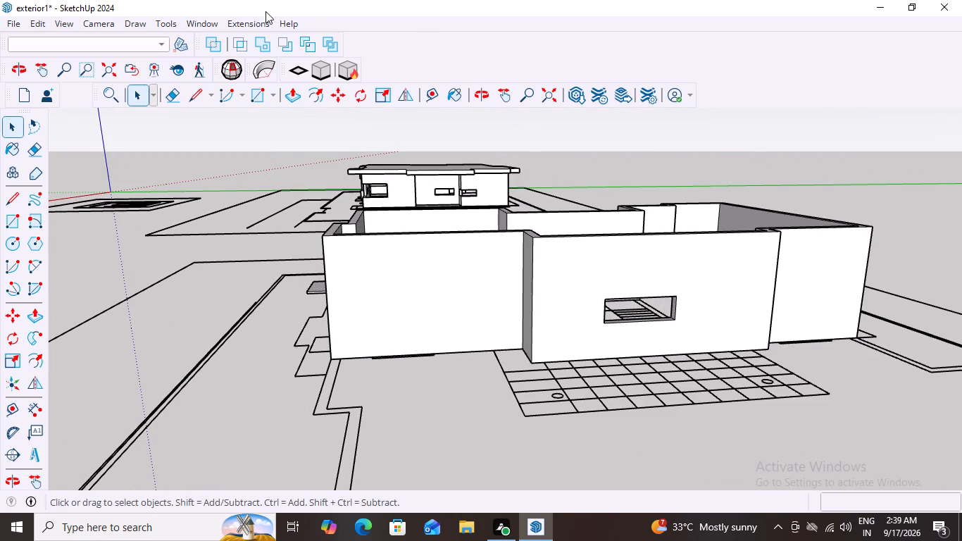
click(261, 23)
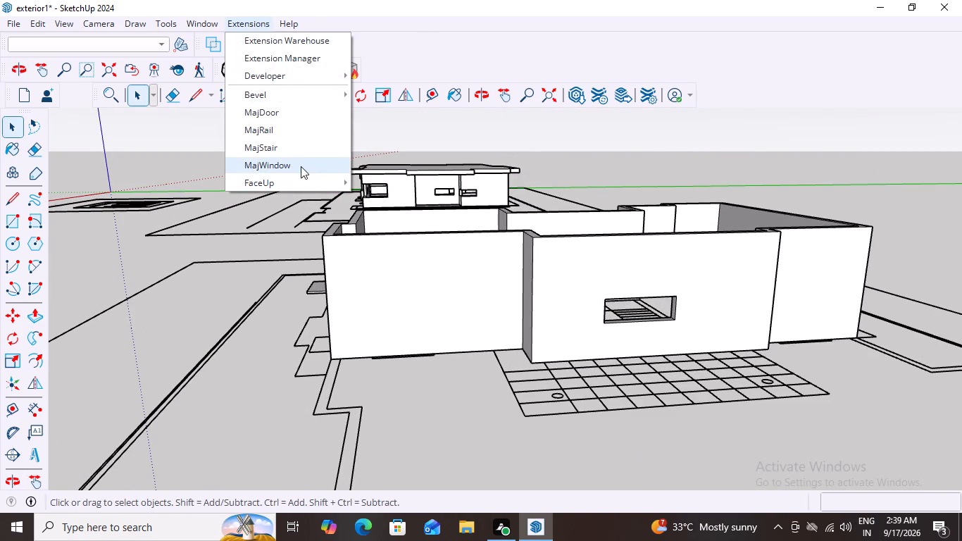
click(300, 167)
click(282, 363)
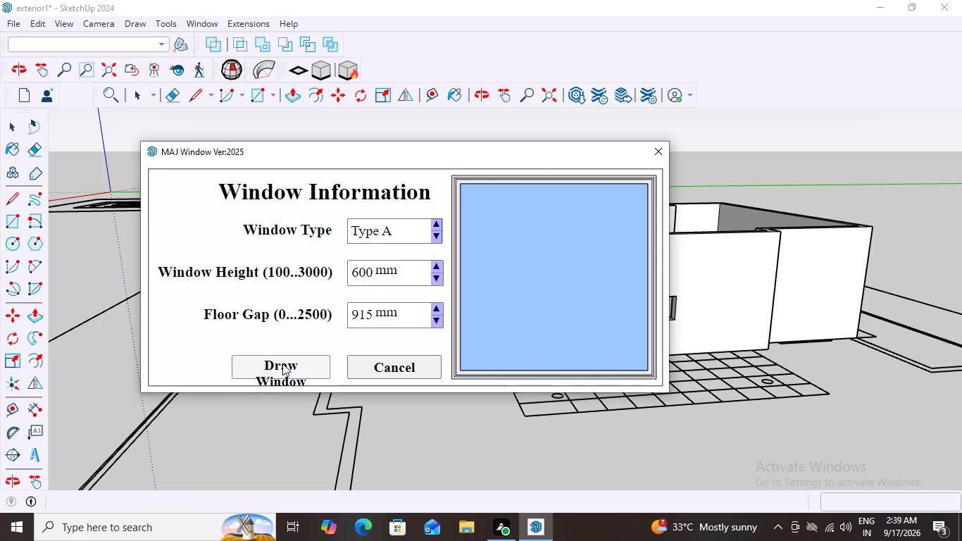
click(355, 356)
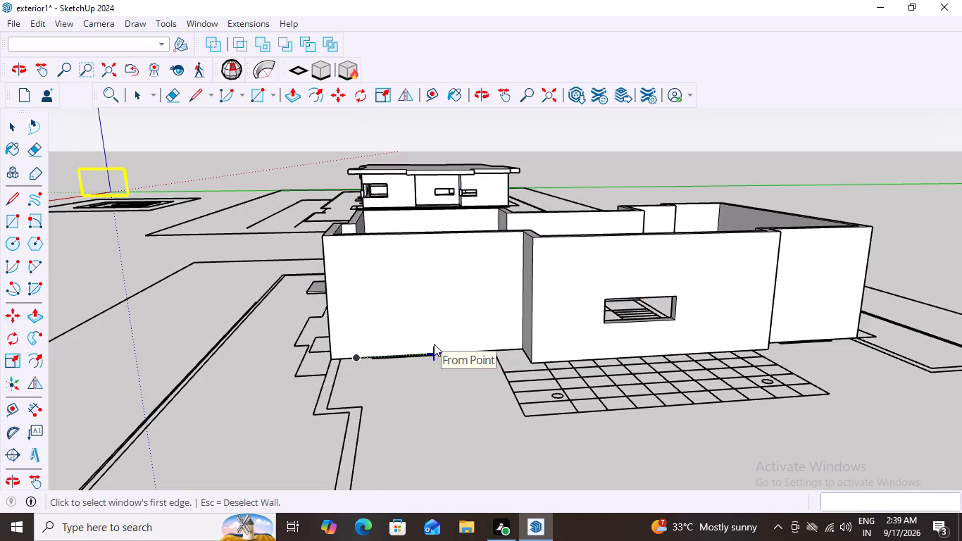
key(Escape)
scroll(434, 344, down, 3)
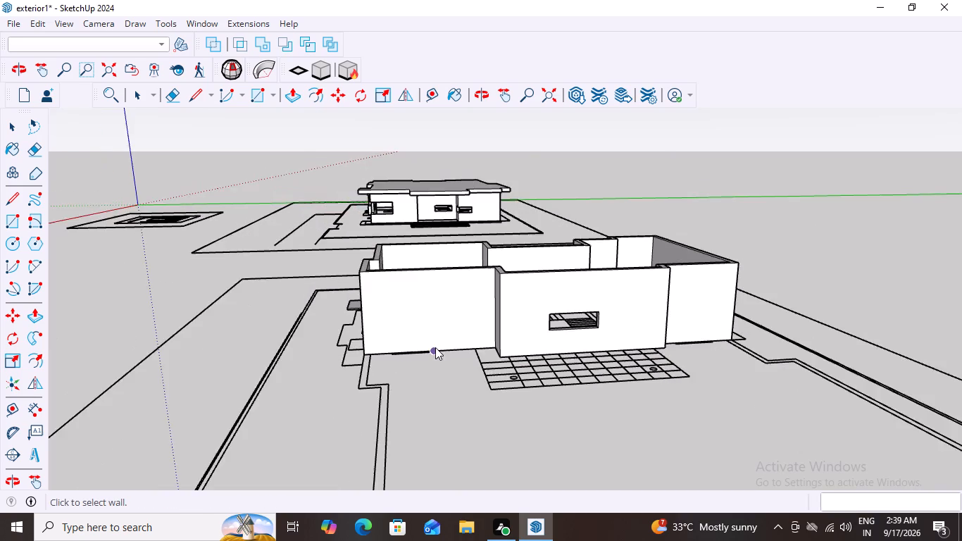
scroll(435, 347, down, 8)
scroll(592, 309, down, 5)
Undo the last action to reopen the second house's wall group for editing.
click(675, 158)
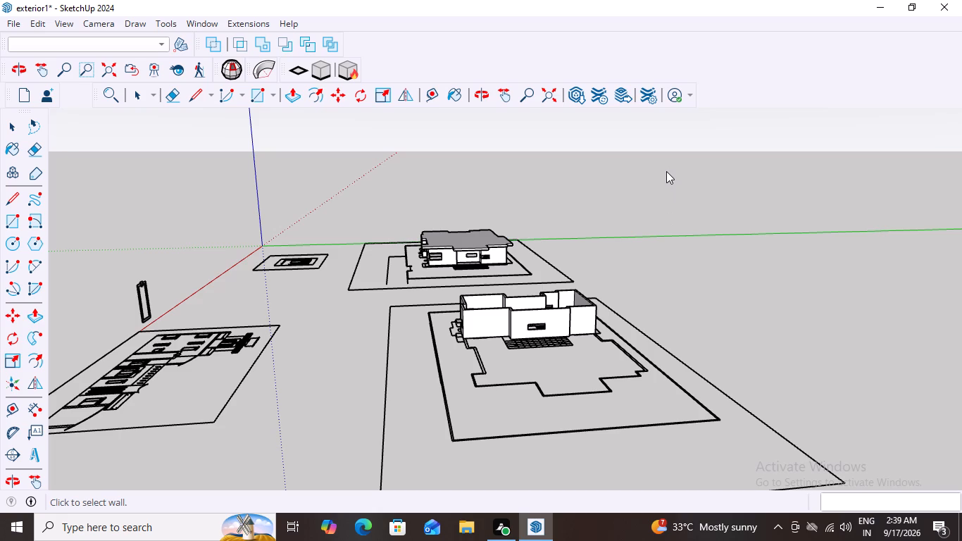
key(ctrl+z)
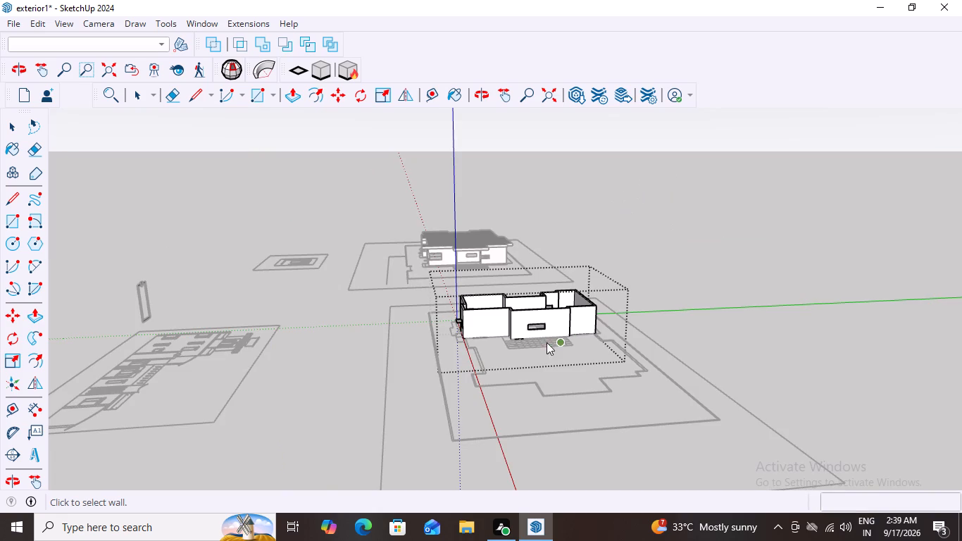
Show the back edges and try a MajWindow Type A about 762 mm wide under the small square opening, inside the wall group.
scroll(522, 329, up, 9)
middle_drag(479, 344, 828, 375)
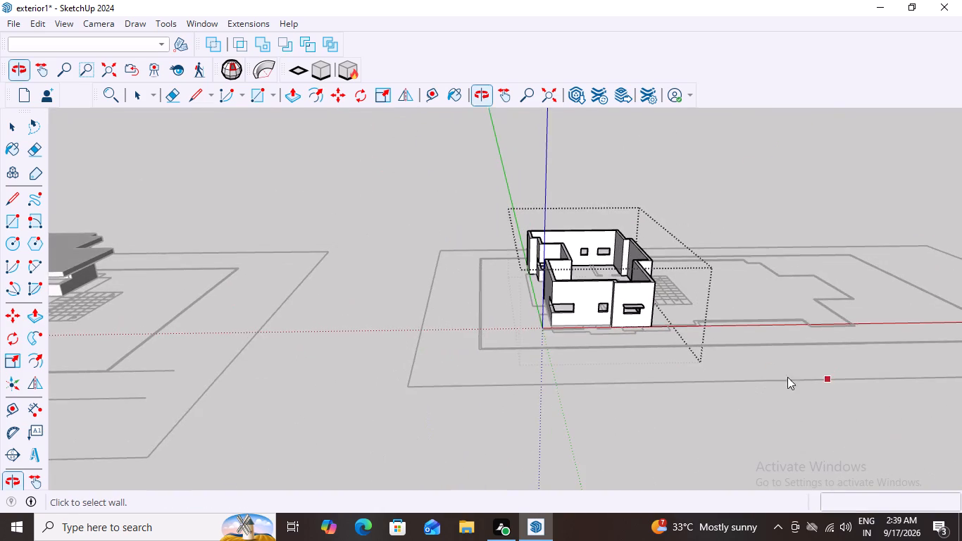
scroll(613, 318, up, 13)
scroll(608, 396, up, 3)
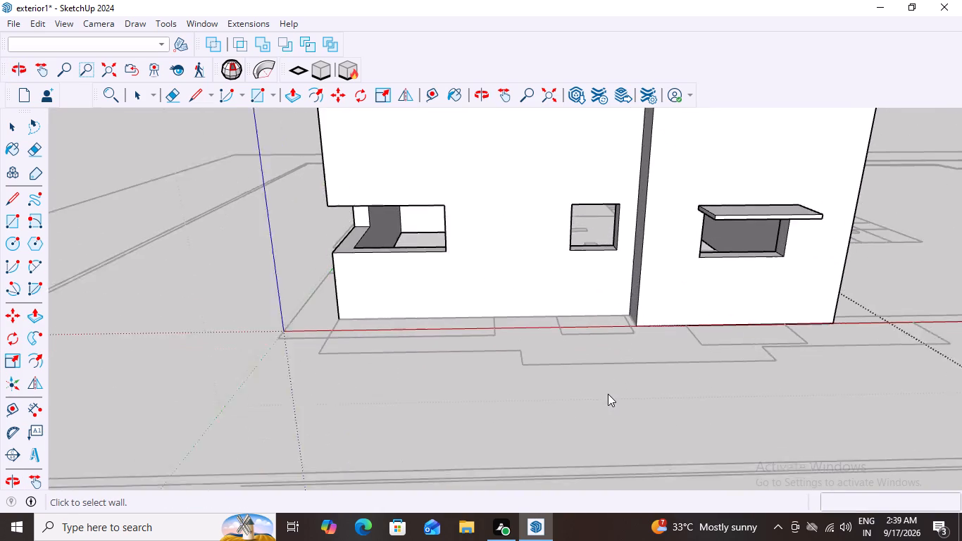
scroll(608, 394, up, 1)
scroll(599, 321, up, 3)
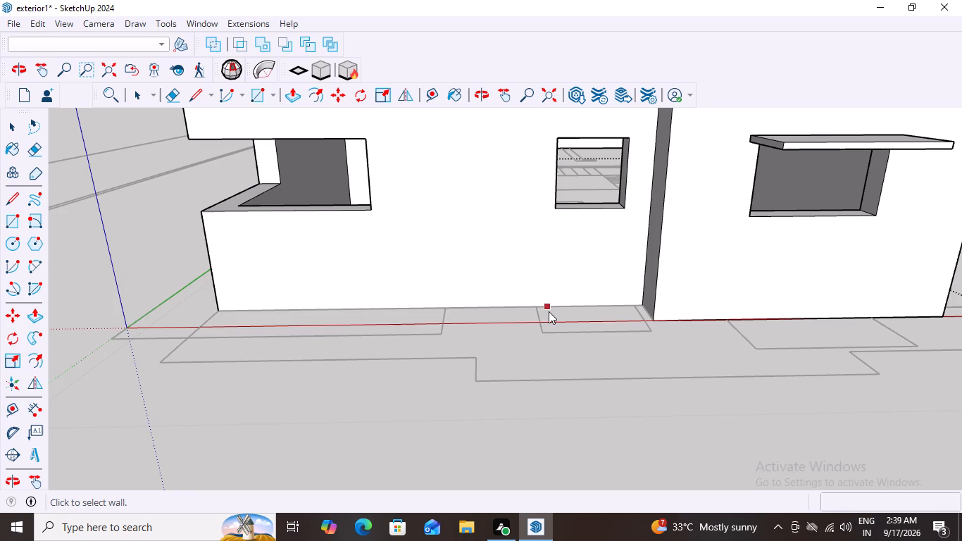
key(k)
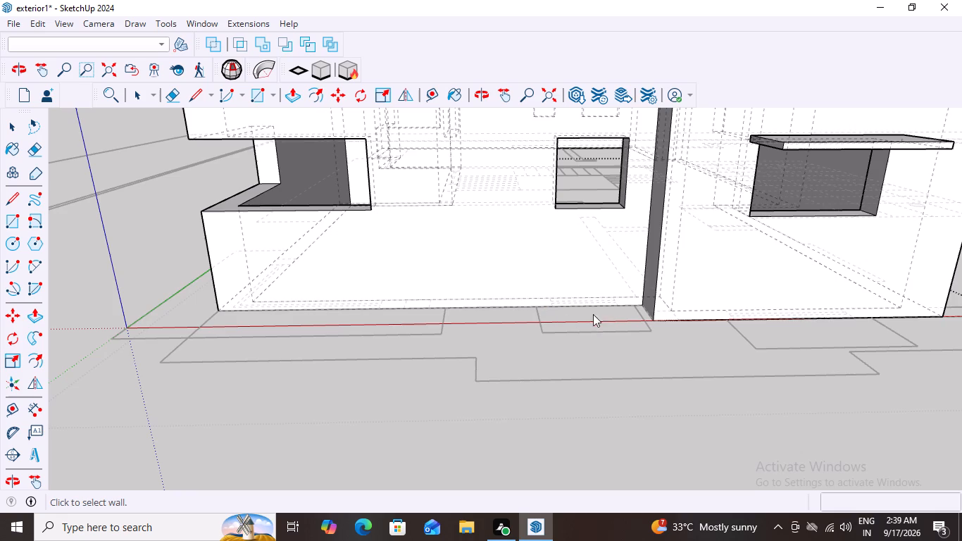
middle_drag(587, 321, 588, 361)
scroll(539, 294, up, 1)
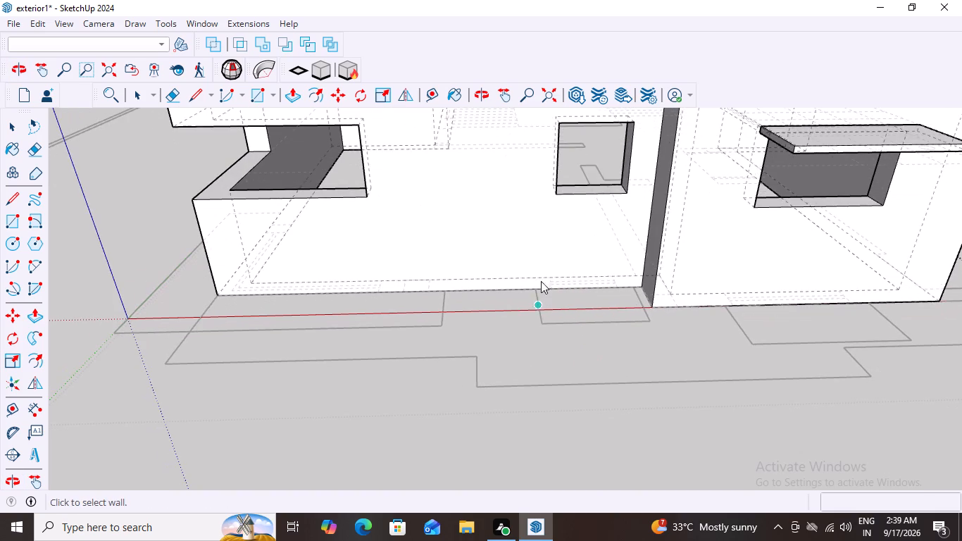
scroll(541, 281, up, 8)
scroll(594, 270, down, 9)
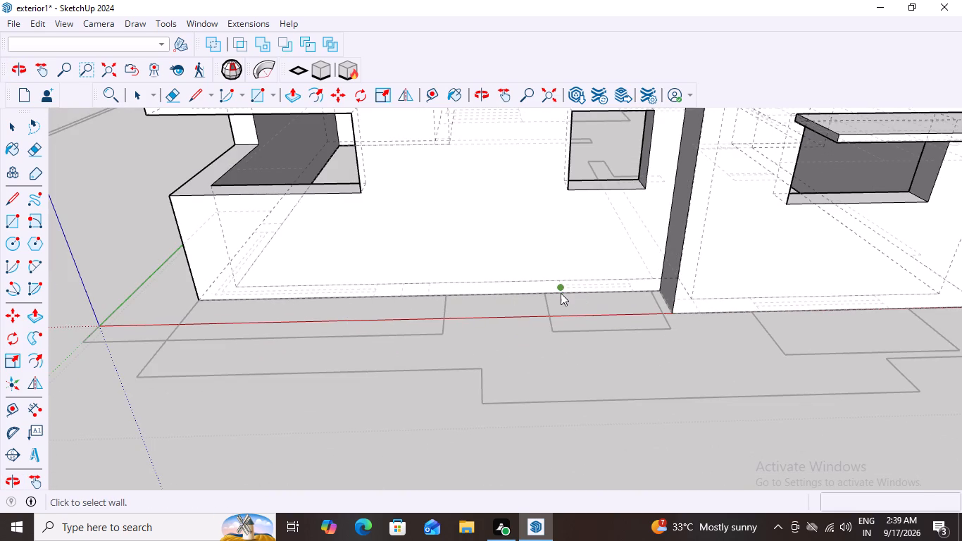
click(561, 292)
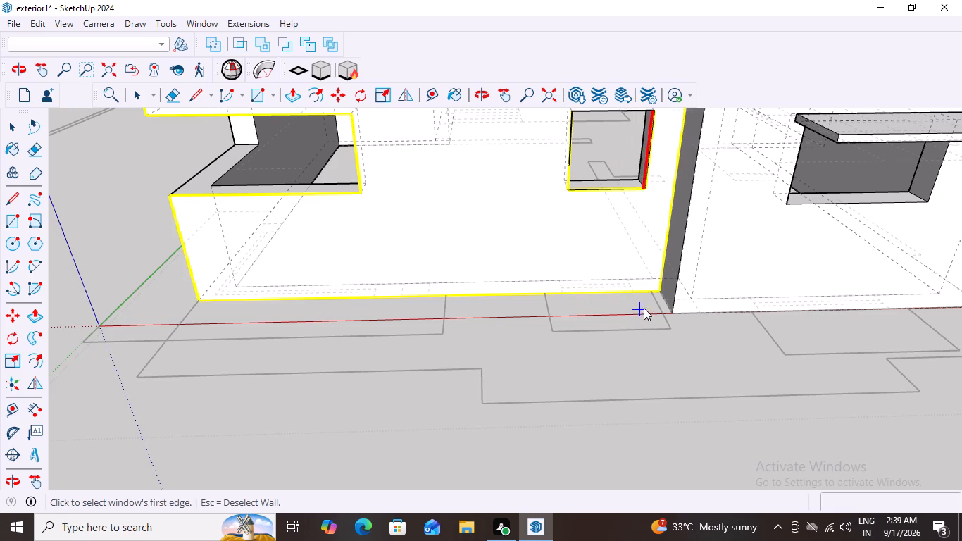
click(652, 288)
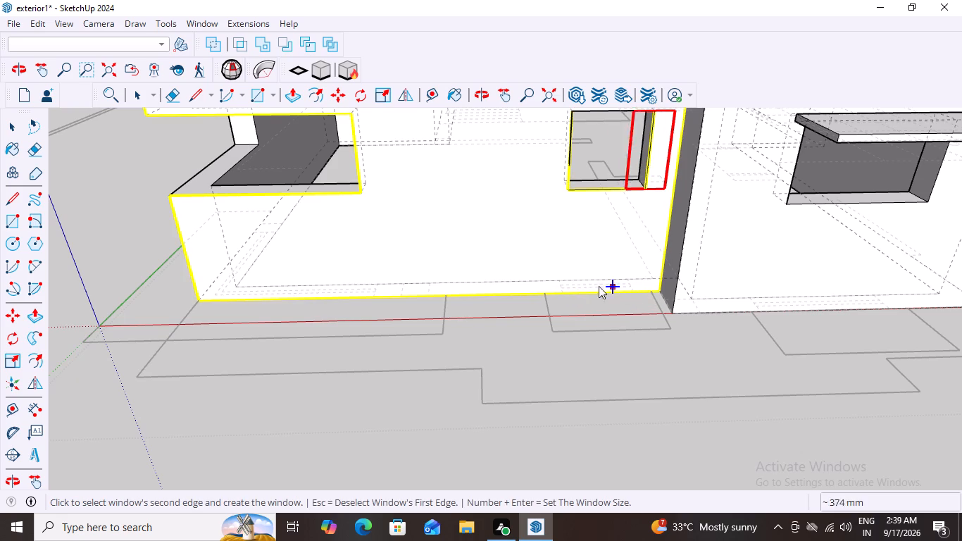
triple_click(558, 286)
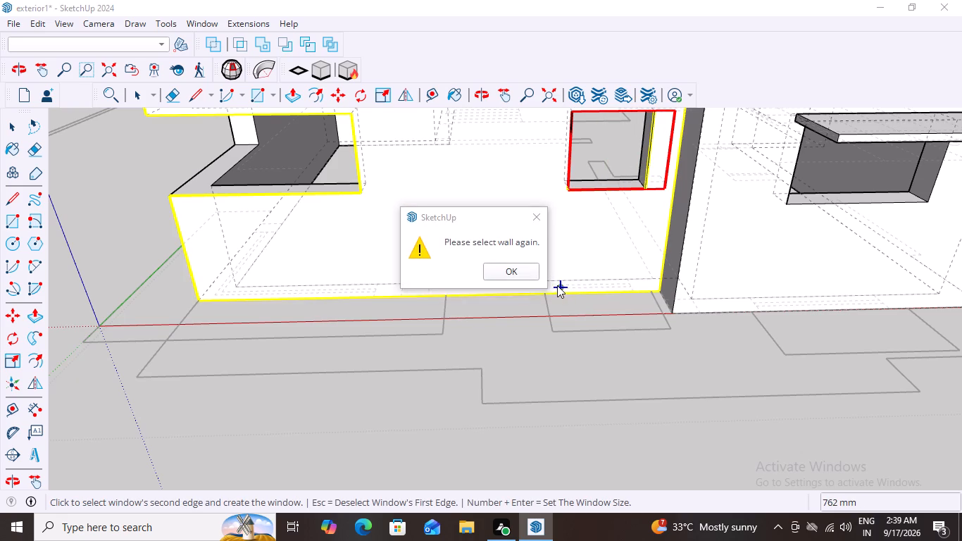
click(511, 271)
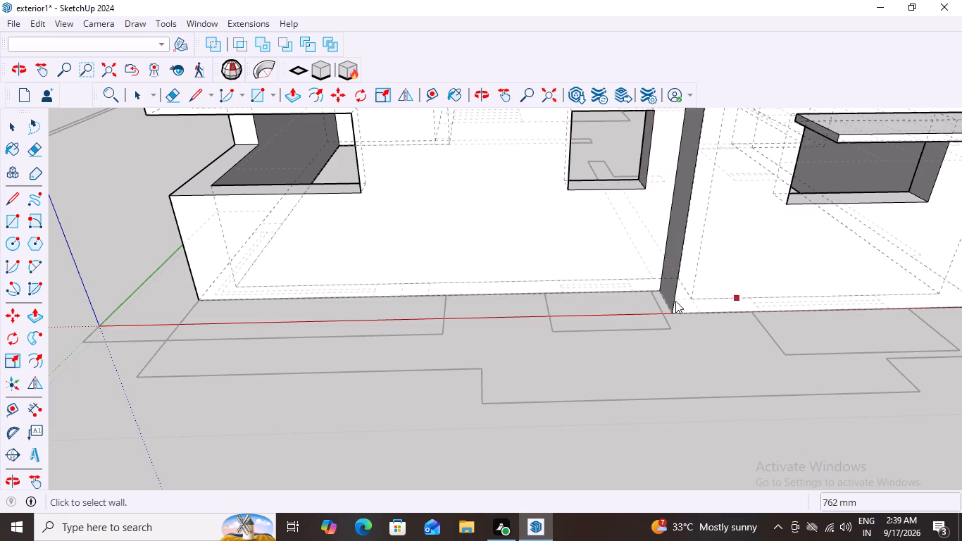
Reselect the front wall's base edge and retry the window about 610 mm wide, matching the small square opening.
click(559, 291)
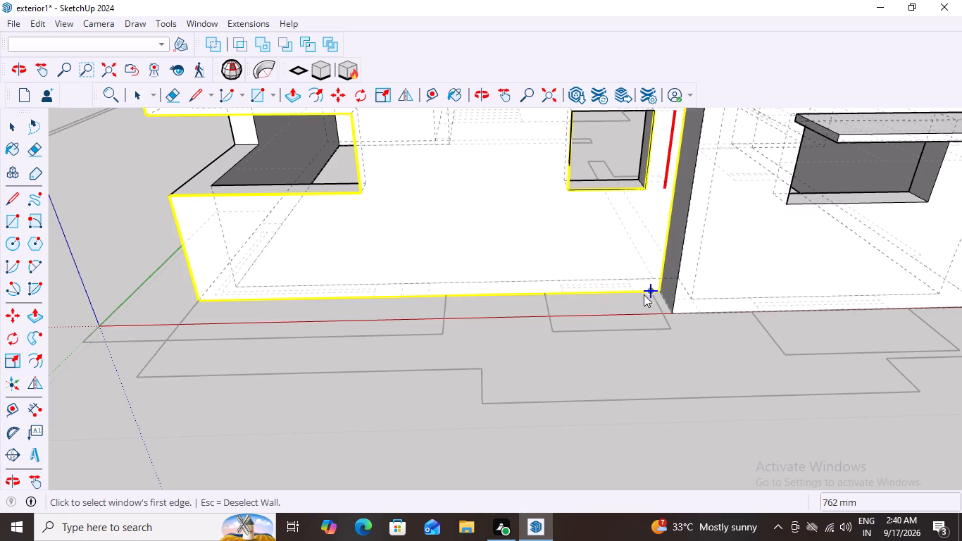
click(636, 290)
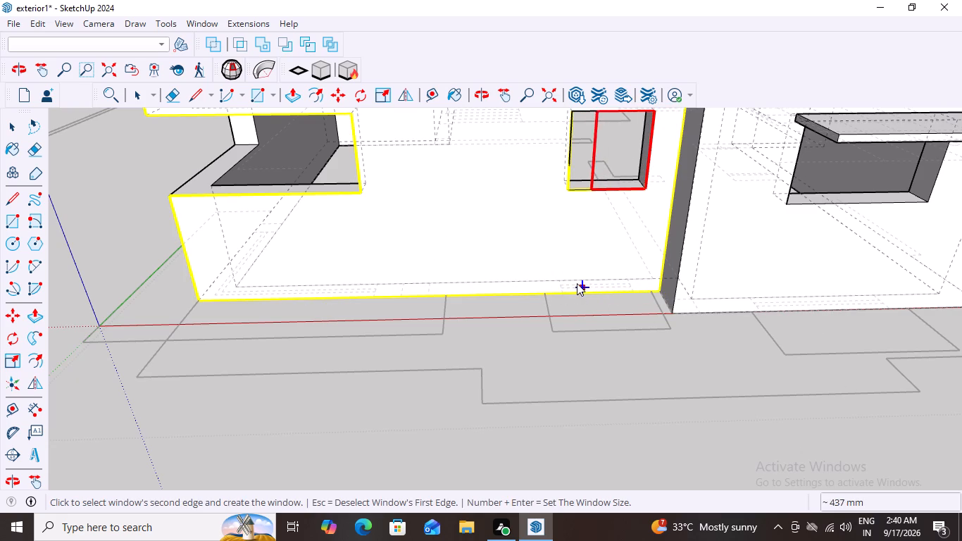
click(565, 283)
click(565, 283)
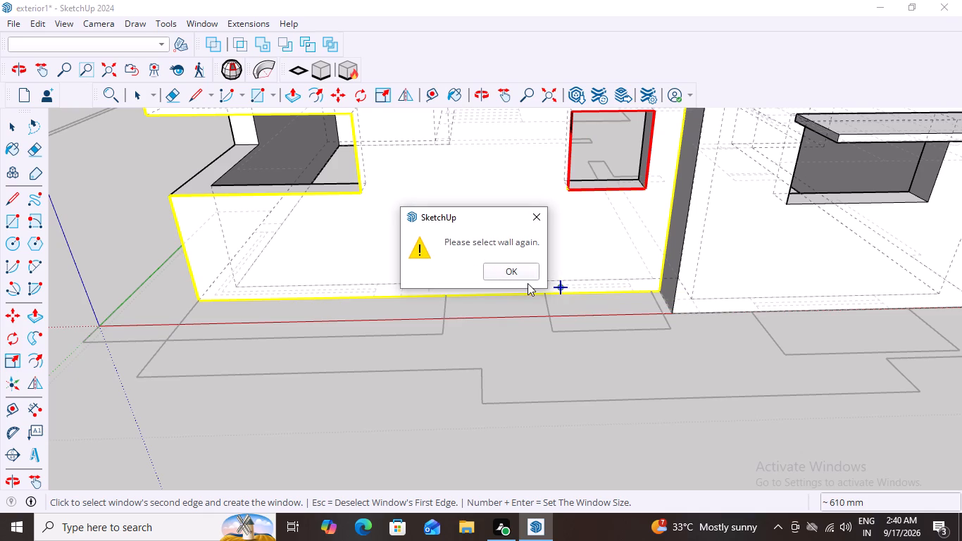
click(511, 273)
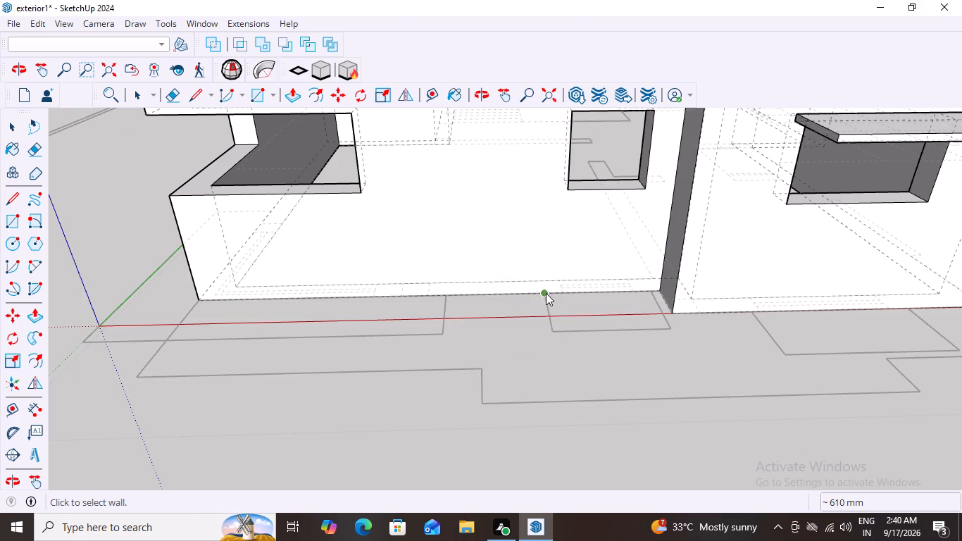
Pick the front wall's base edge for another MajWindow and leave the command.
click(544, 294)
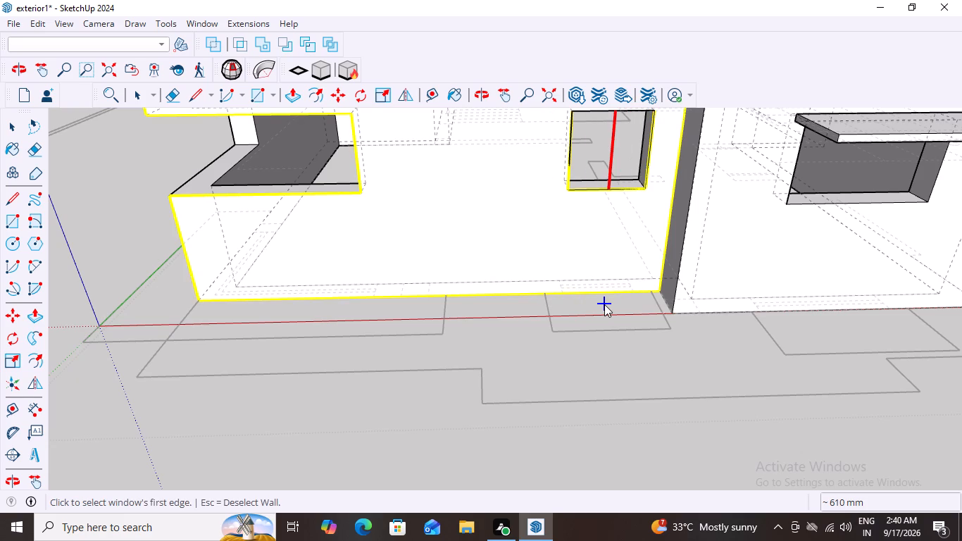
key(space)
Examine the second house's long side wall, its existing openings and the plan outlines at its base.
scroll(618, 297, down, 7)
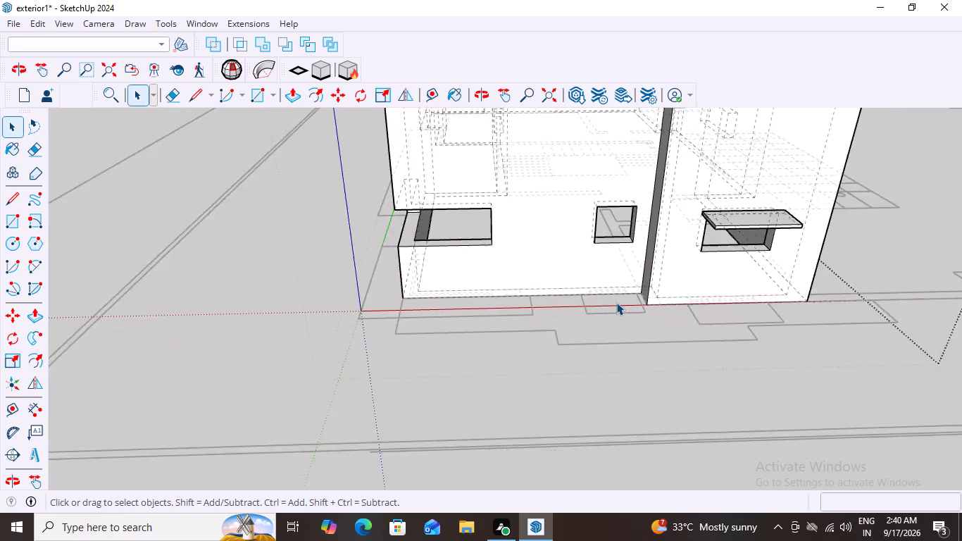
scroll(616, 302, down, 12)
middle_drag(823, 247, 468, 213)
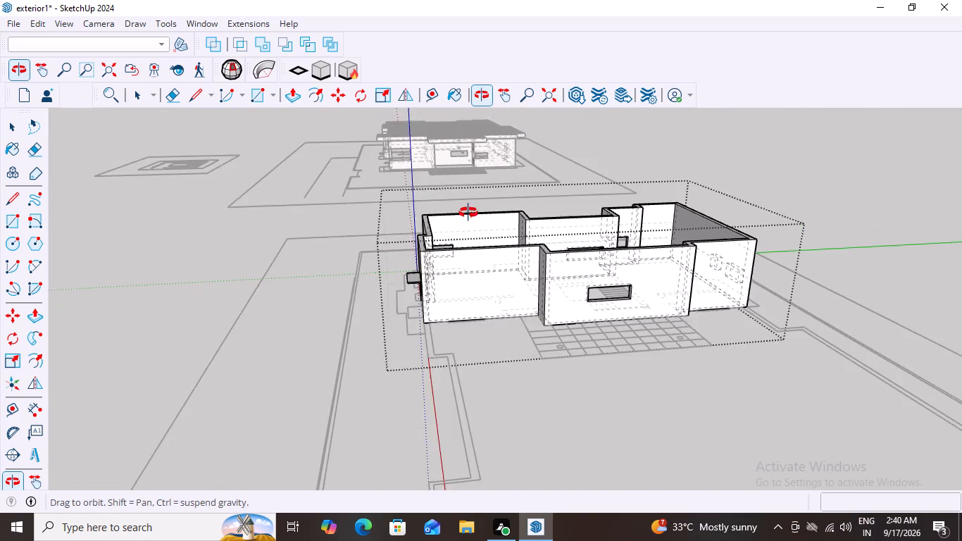
middle_drag(468, 213, 467, 218)
scroll(438, 354, up, 11)
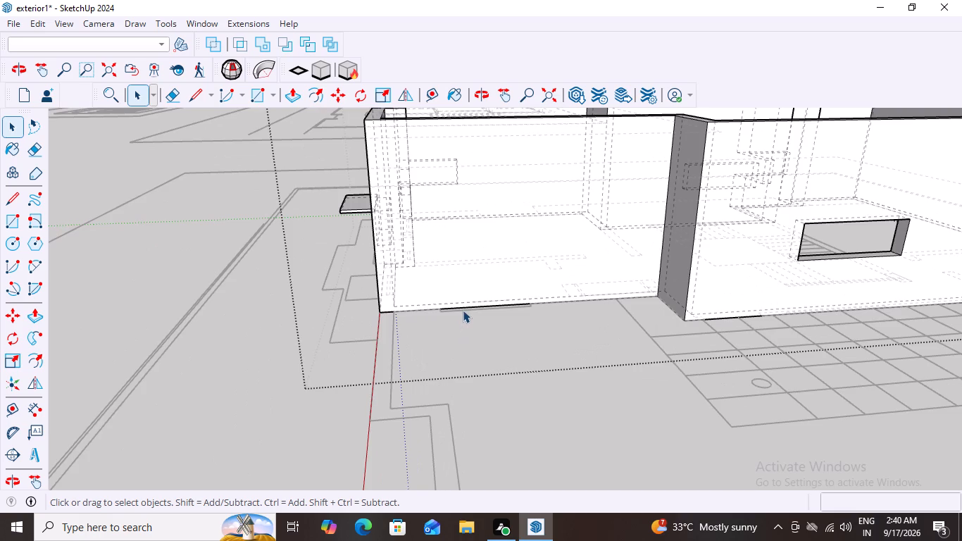
scroll(463, 310, up, 1)
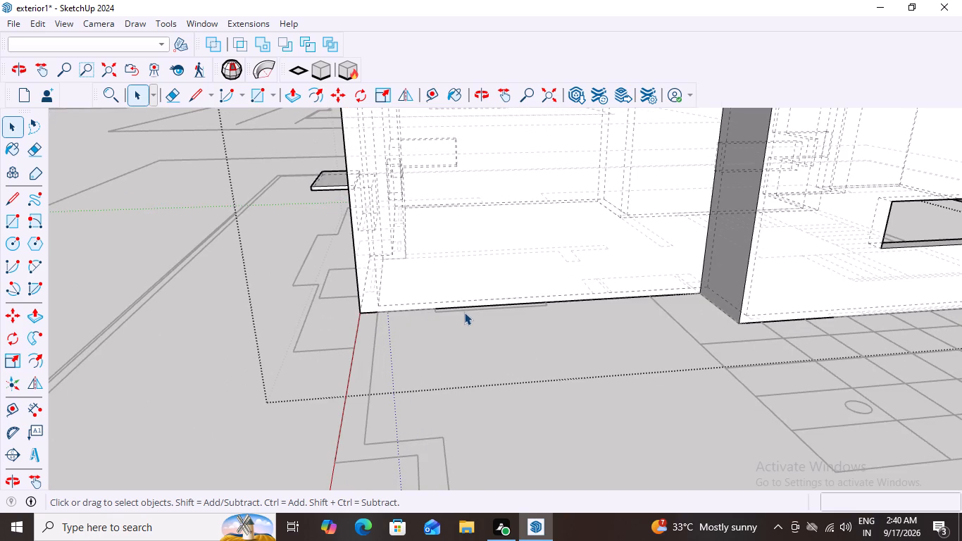
scroll(515, 259, down, 9)
middle_click(522, 276)
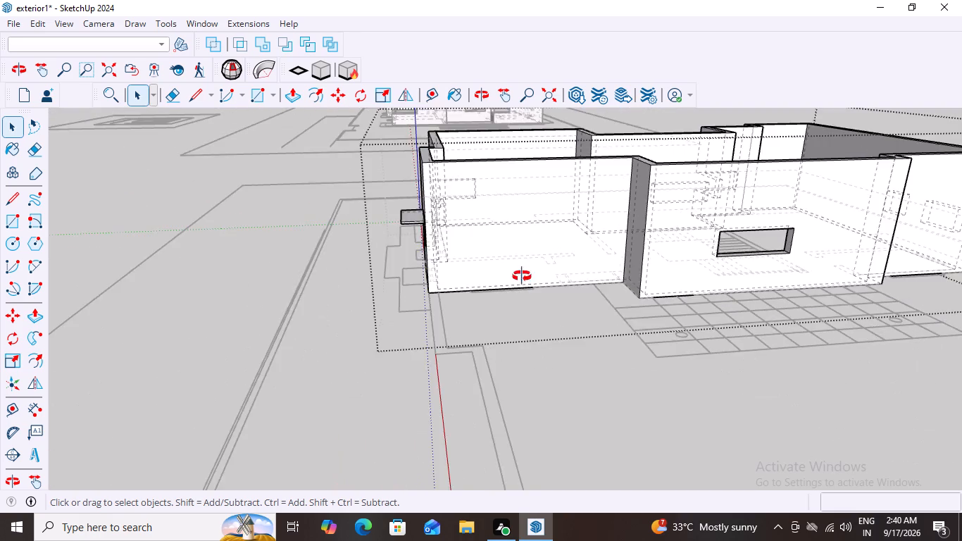
scroll(522, 276, down, 12)
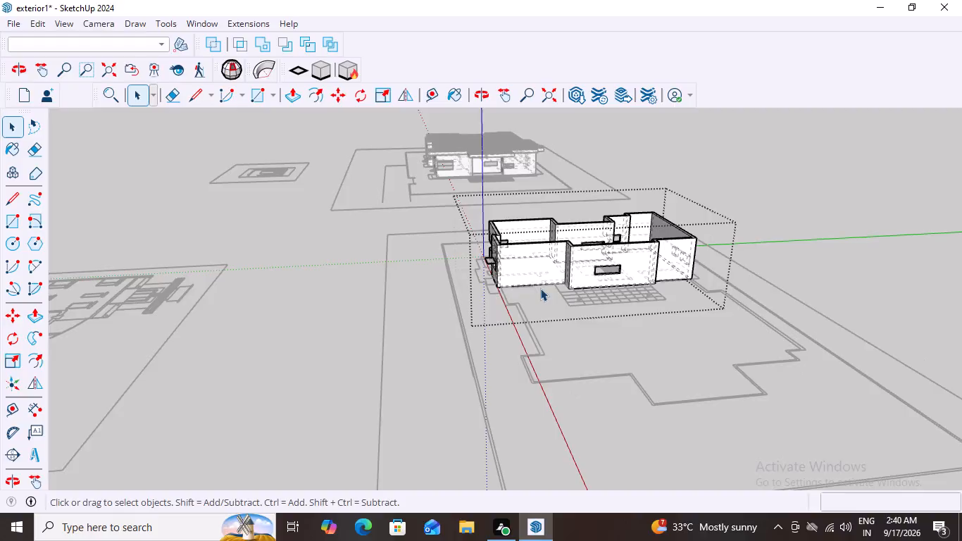
scroll(381, 179, up, 7)
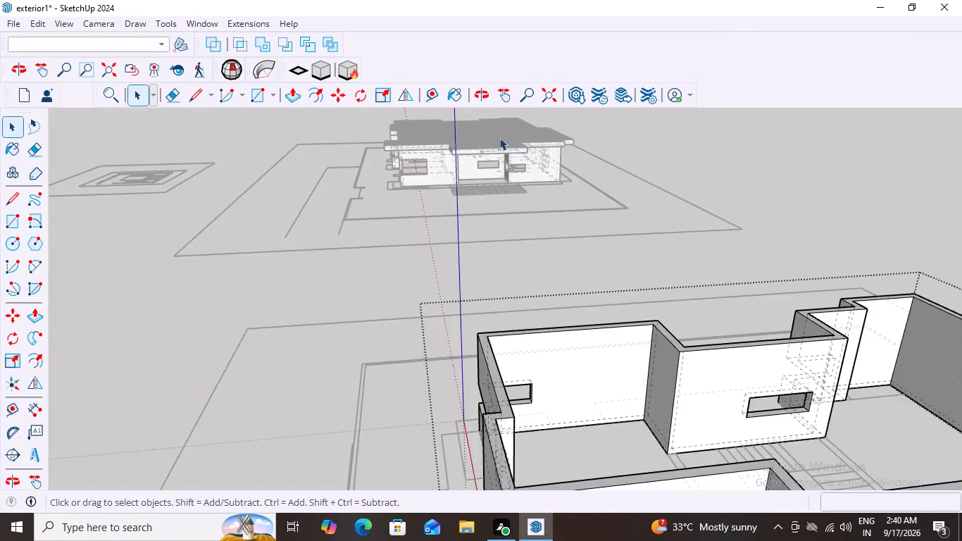
scroll(499, 137, up, 8)
scroll(408, 161, down, 14)
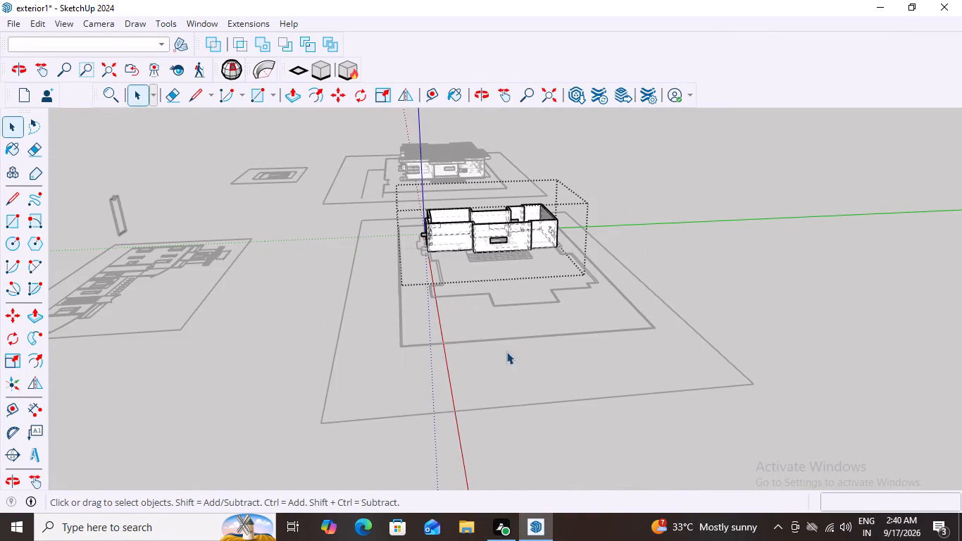
scroll(505, 292, up, 2)
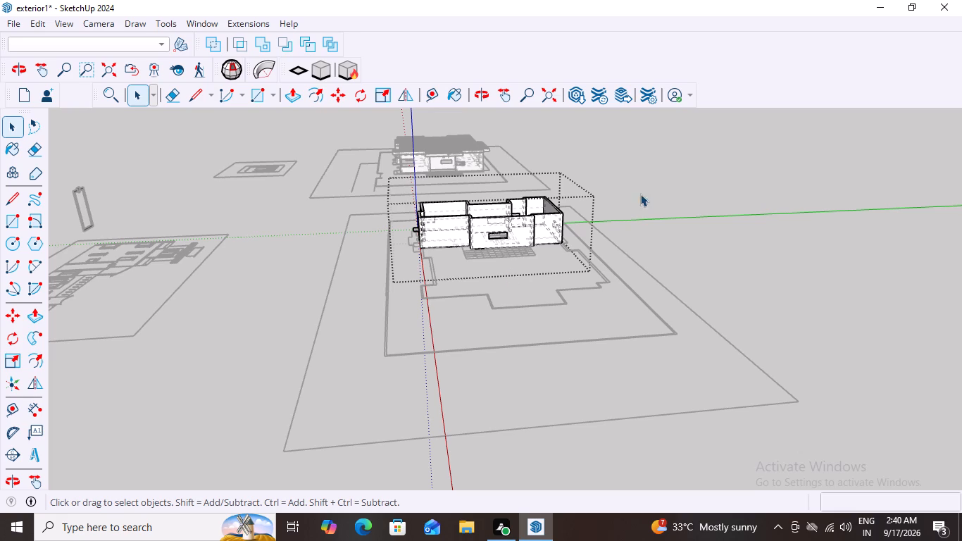
scroll(504, 253, up, 12)
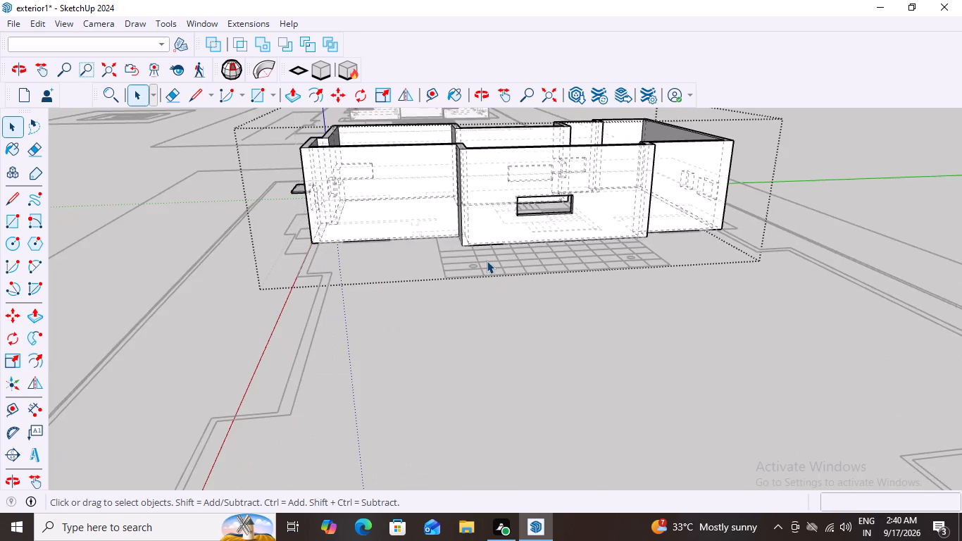
scroll(487, 261, up, 1)
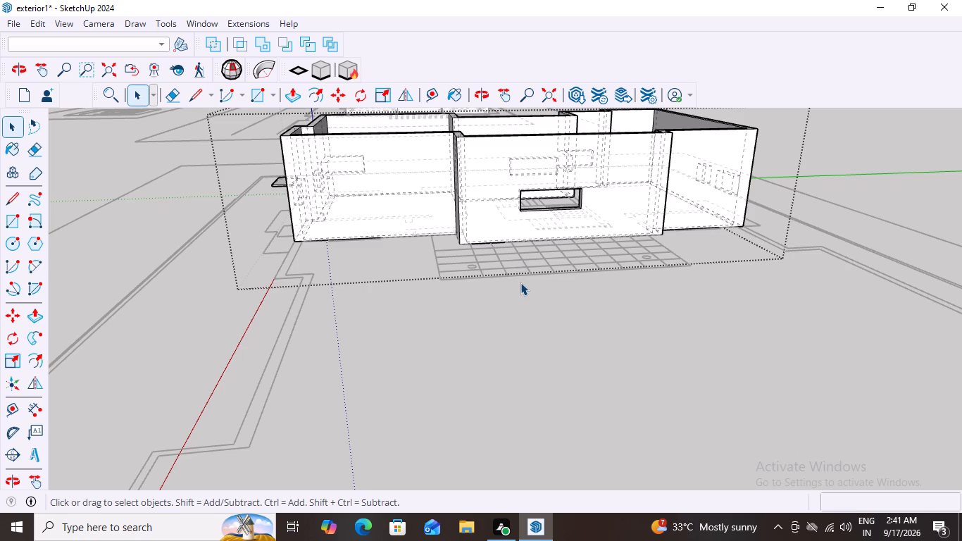
scroll(620, 228, down, 2)
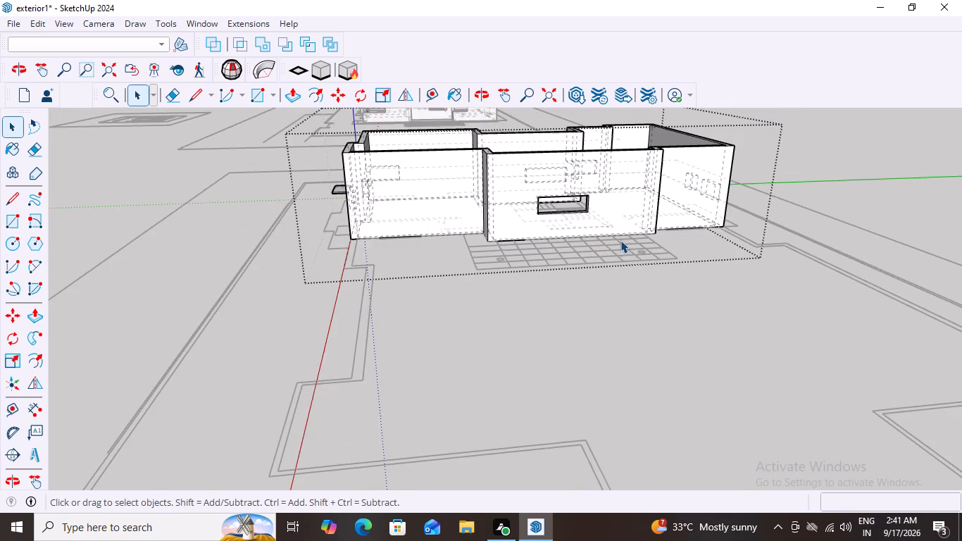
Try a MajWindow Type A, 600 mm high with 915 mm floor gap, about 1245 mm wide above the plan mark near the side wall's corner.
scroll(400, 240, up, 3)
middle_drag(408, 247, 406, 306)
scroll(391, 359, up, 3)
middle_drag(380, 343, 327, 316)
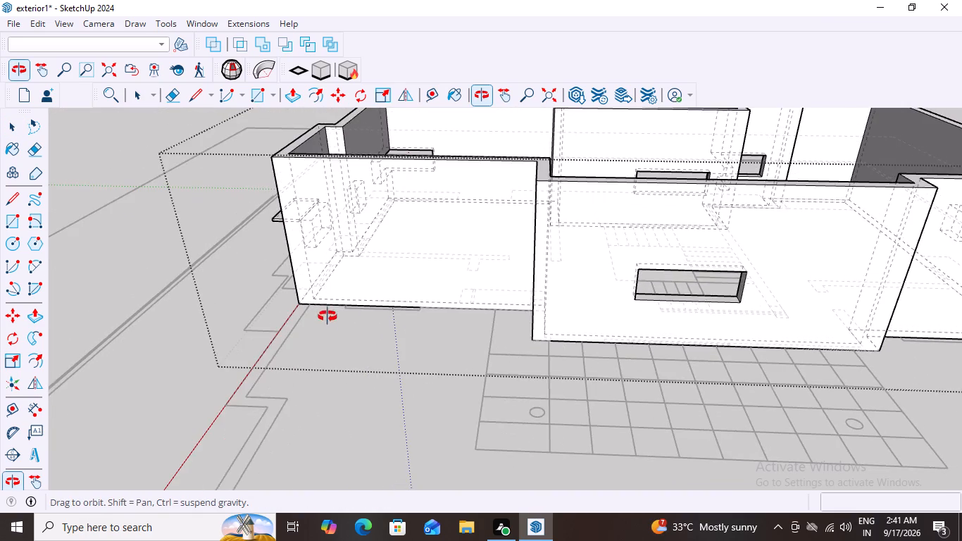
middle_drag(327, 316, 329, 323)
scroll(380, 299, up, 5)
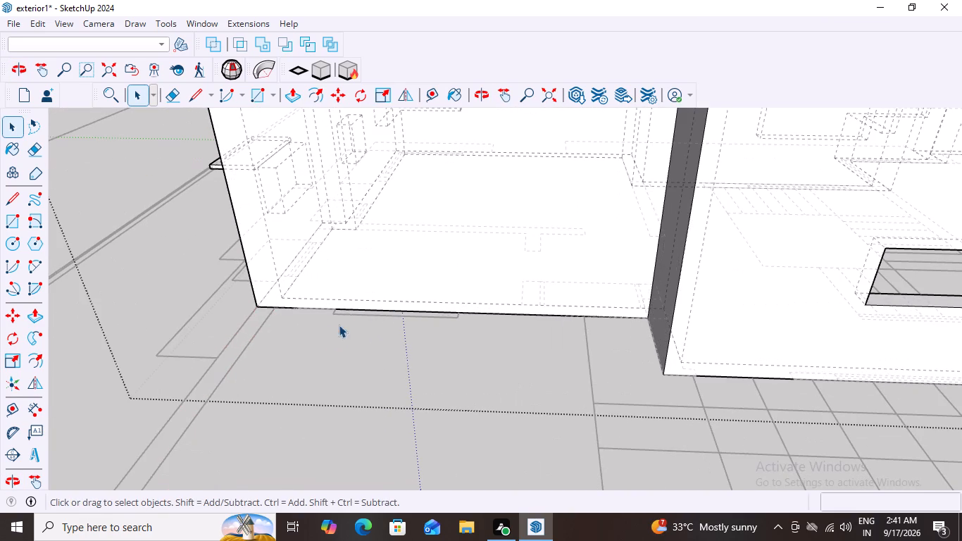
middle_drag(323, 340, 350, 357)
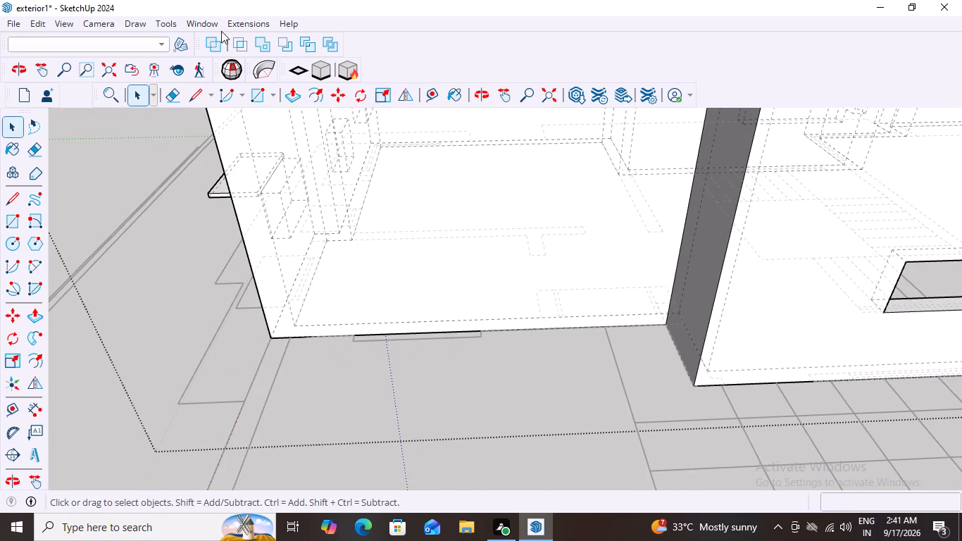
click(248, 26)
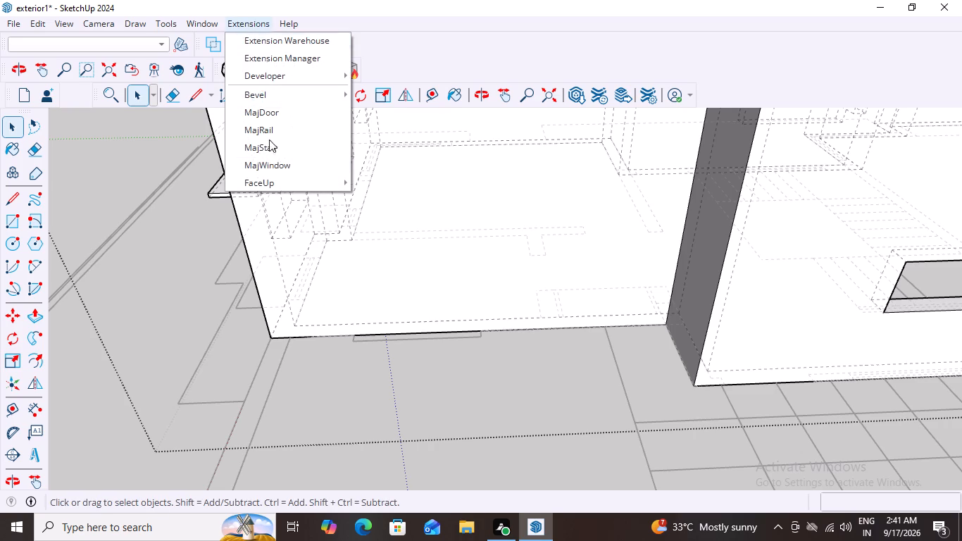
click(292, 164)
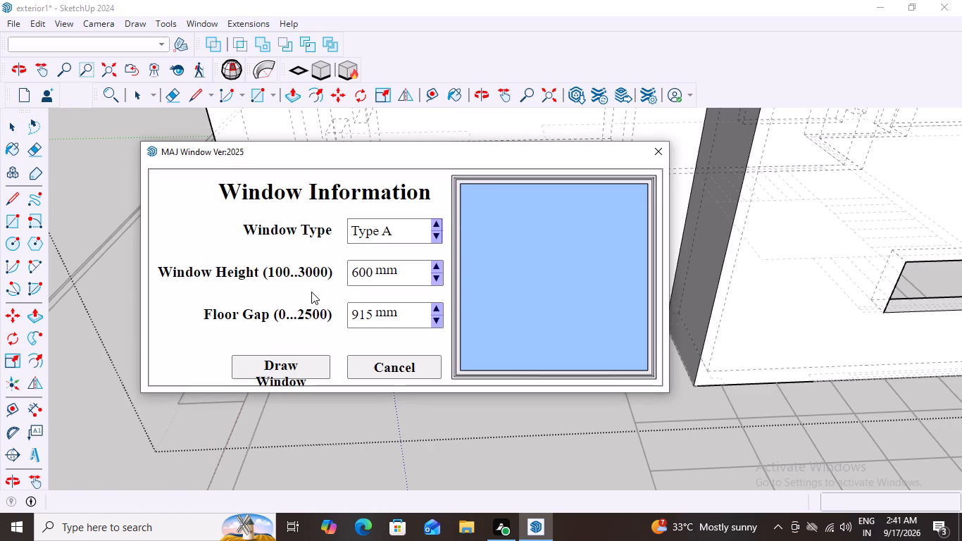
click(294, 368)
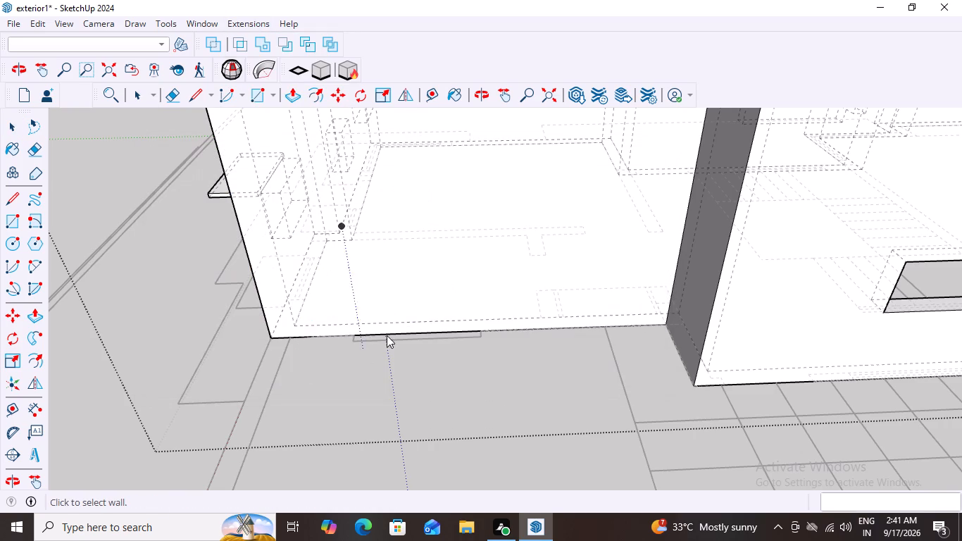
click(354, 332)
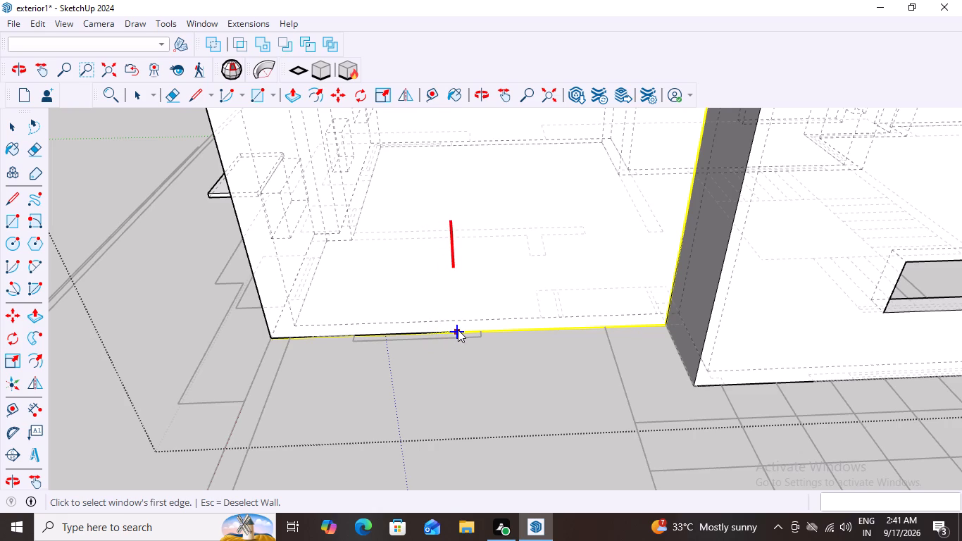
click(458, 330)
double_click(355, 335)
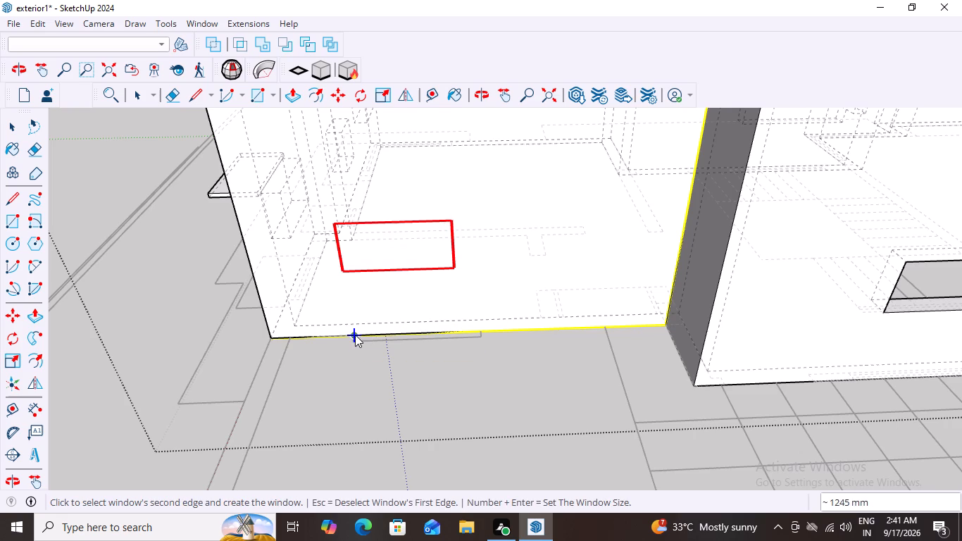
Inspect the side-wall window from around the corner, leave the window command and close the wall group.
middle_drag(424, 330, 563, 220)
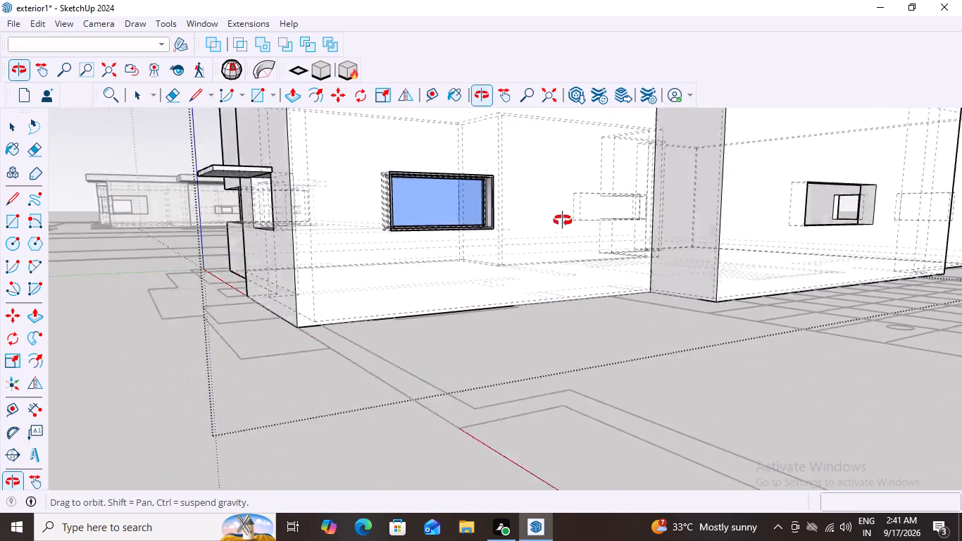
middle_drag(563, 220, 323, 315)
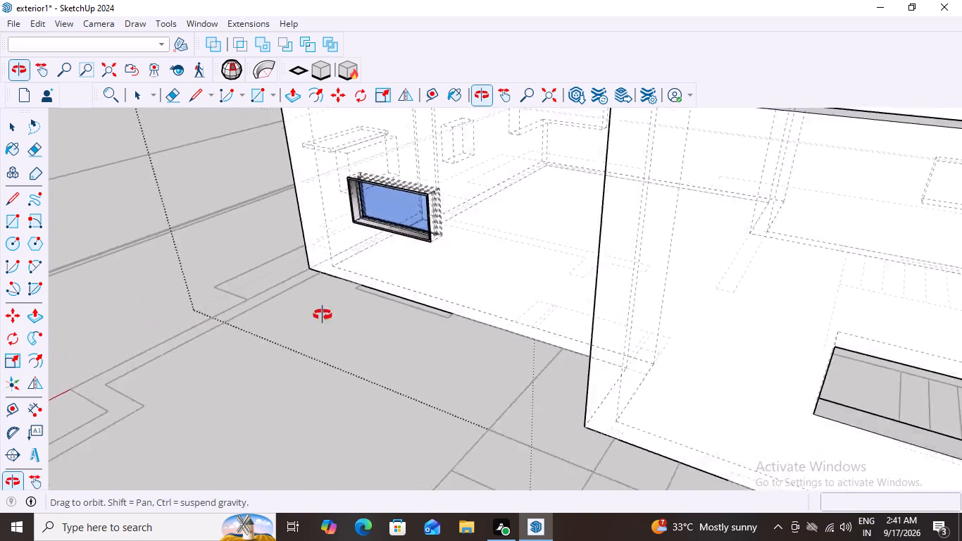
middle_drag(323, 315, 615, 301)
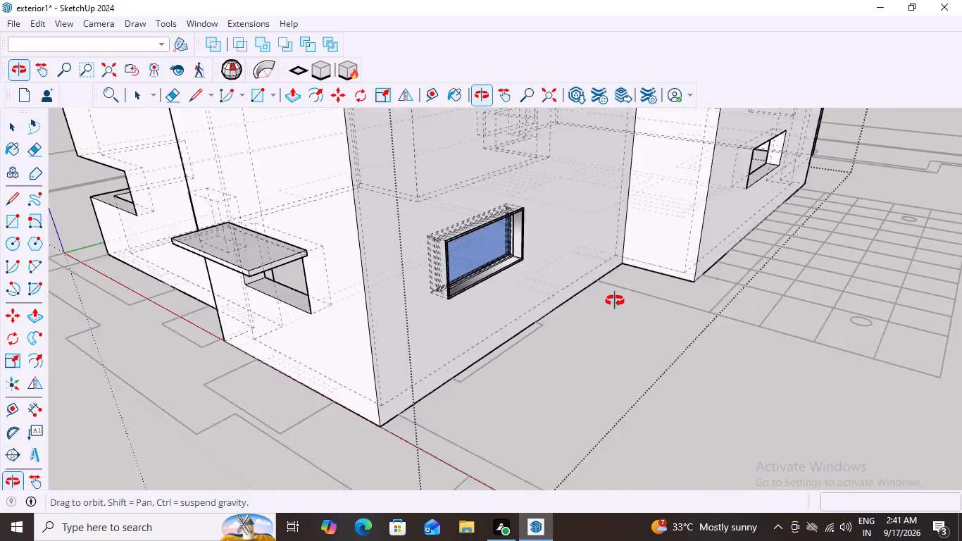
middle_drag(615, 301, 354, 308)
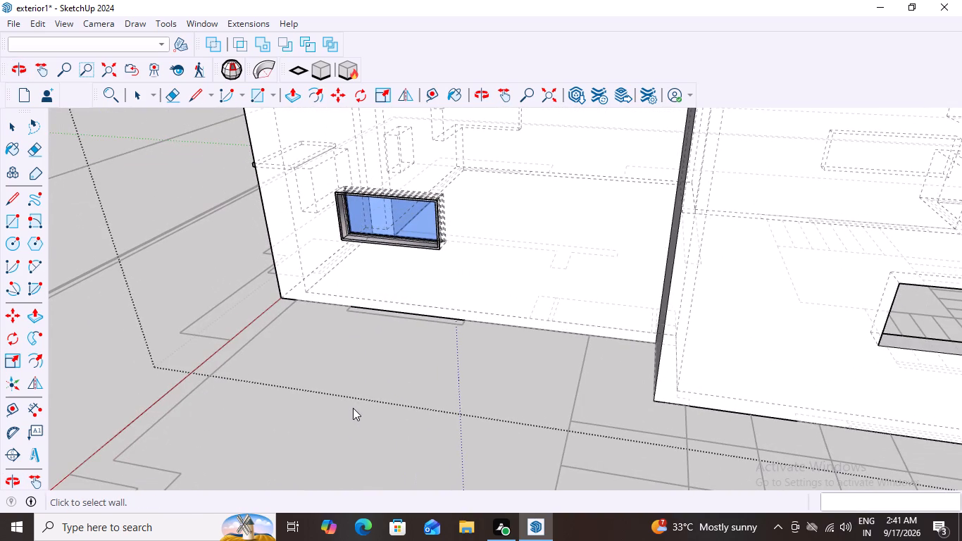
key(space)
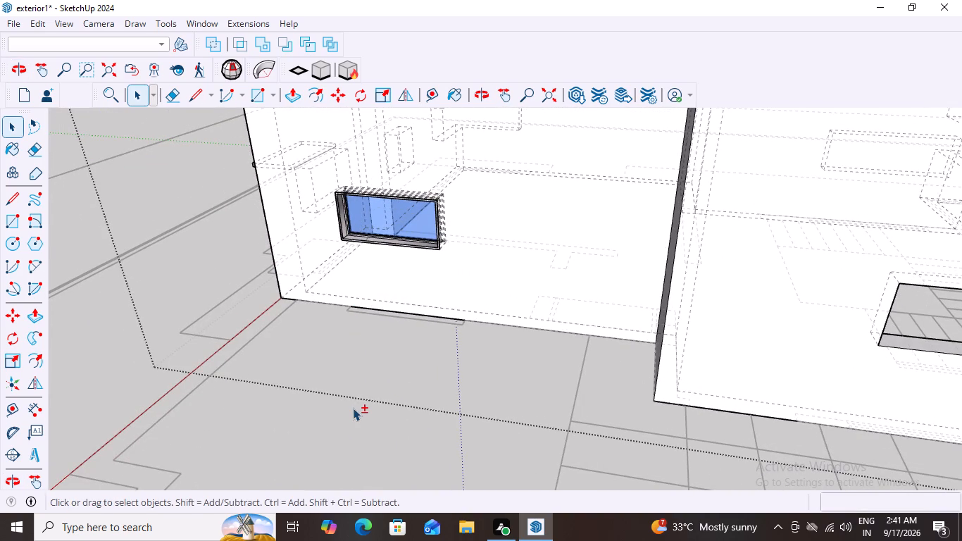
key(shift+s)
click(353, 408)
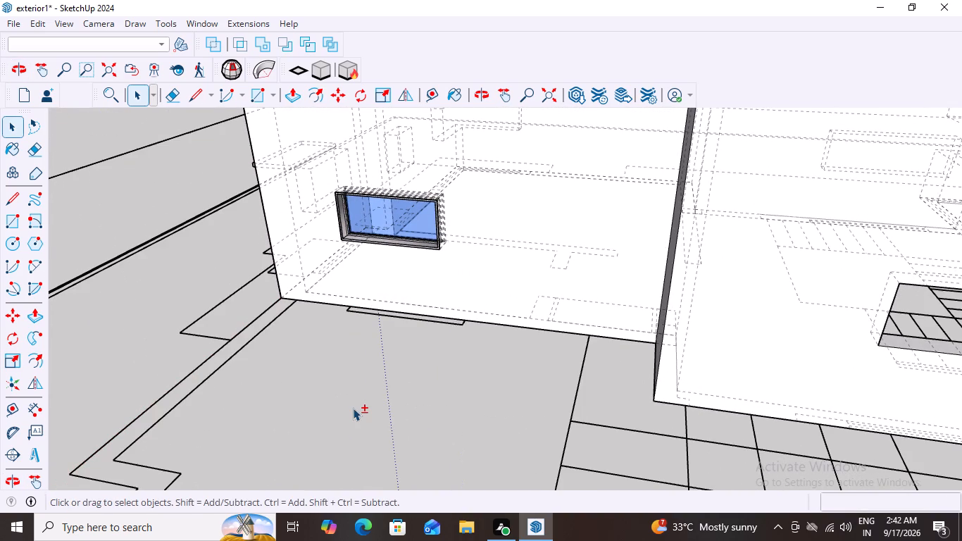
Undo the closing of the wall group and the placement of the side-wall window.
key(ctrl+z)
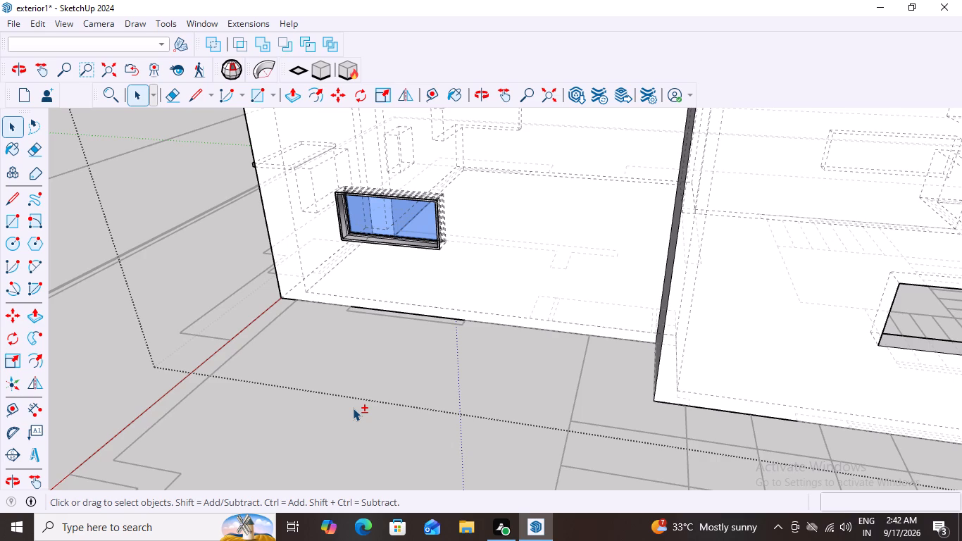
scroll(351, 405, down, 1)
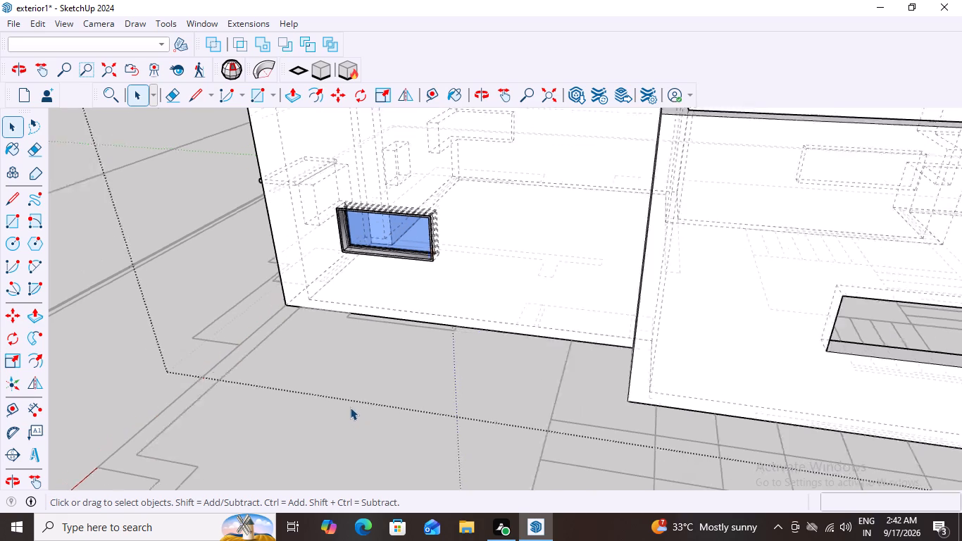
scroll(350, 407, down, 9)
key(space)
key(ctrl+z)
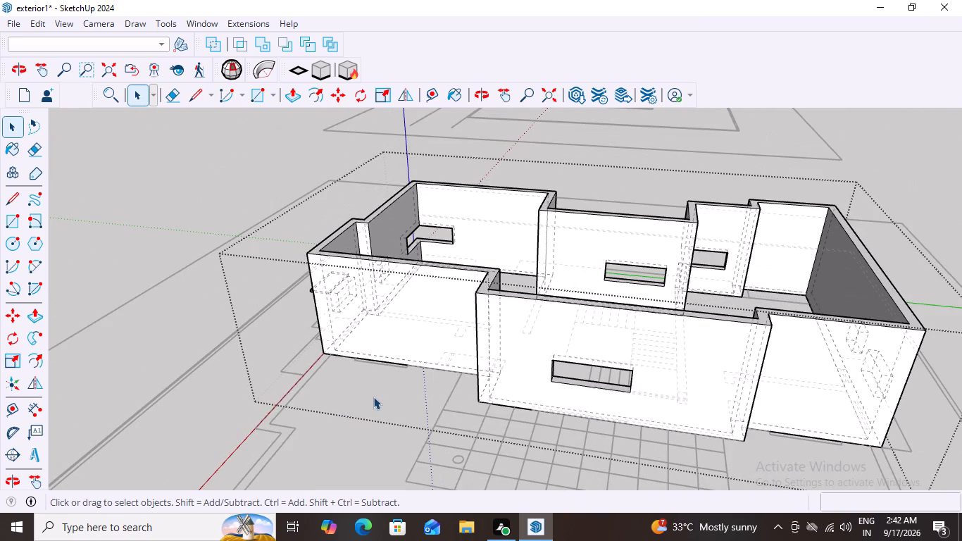
Close the second house's wall group and bring both houses into view.
scroll(389, 384, down, 13)
middle_drag(399, 397, 603, 403)
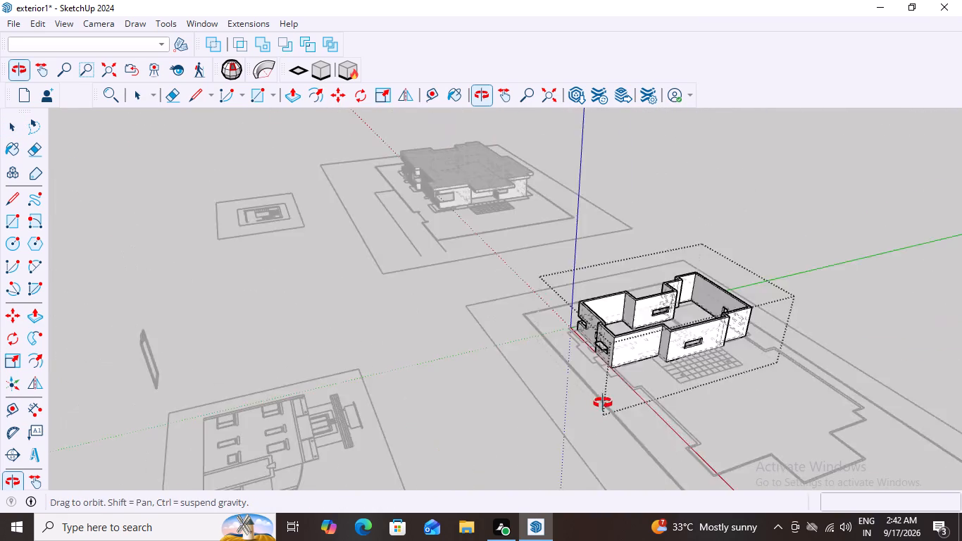
middle_drag(603, 403, 642, 393)
scroll(648, 385, down, 3)
key(space)
click(554, 324)
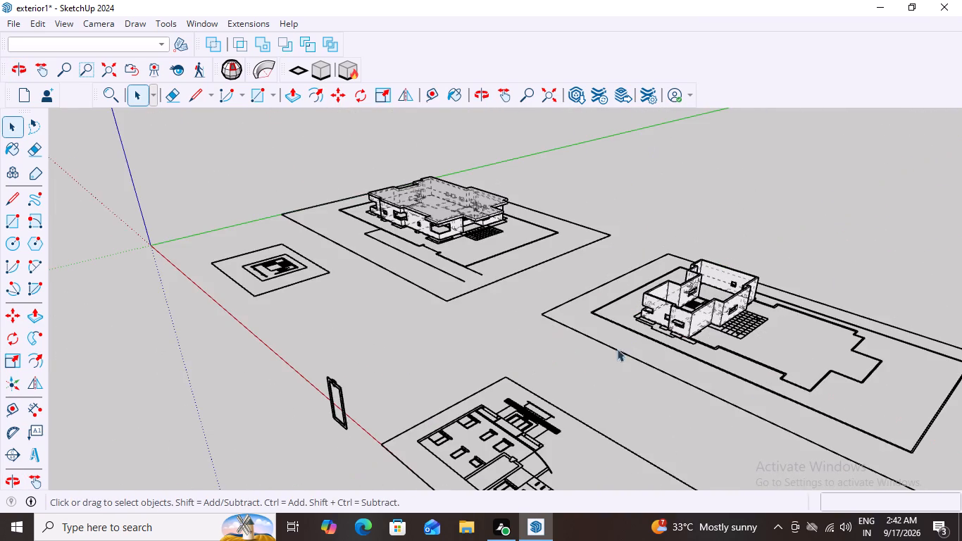
middle_drag(718, 356, 961, 359)
scroll(661, 234, up, 5)
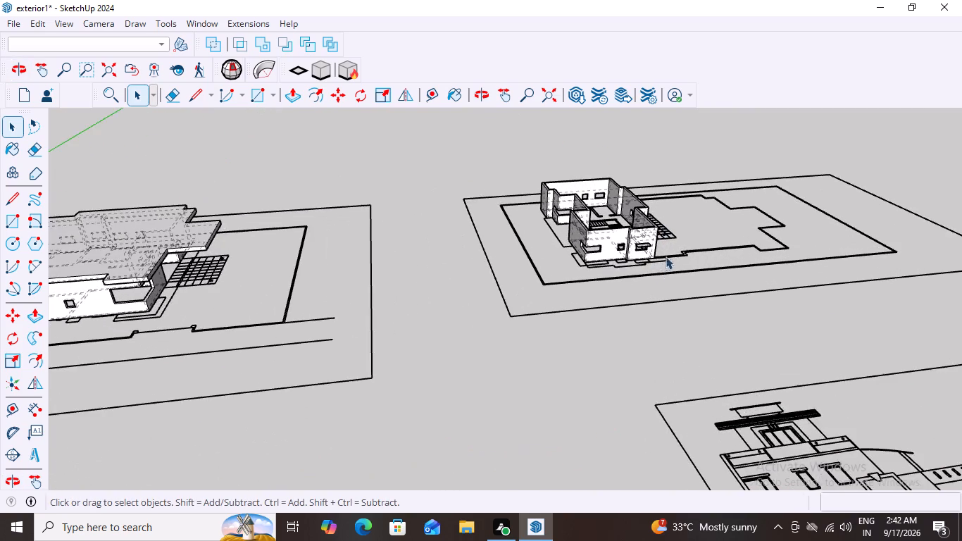
middle_drag(675, 249, 639, 262)
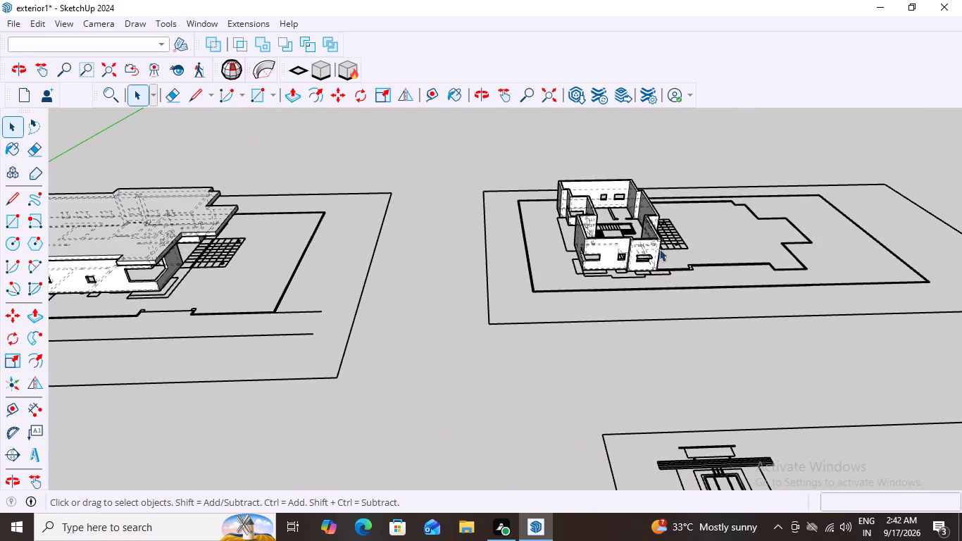
click(410, 135)
scroll(466, 203, down, 3)
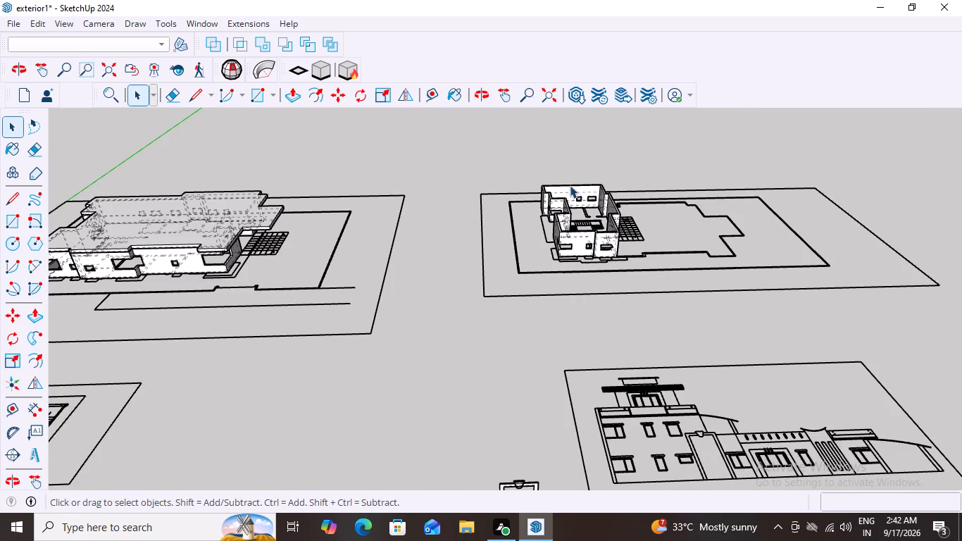
Undo the second house's window placements, wall openings and raised walls until only its flat plan linework remains.
click(569, 185)
scroll(580, 249, up, 8)
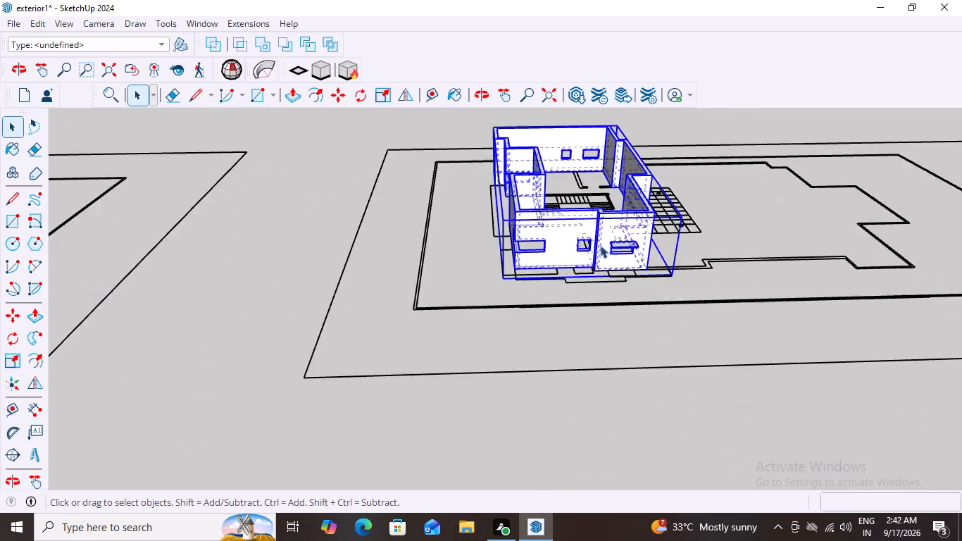
scroll(600, 245, up, 3)
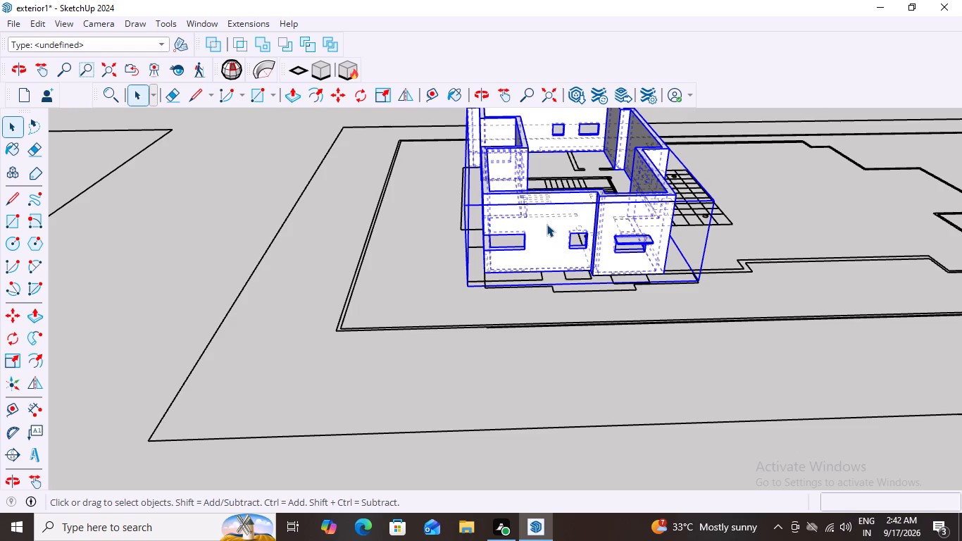
key(ctrl+z)
key(ctrl+z)
key(ctrl+z)
key(ctrl+z)
key(ctrl+z)
key(ctrl+z)
key(ctrl+z)
key(ctrl+z)
key(ctrl+z)
key(ctrl+z)
key(ctrl+z)
key(ctrl+z)
key(ctrl+z)
key(ctrl+z)
key(ctrl+z)
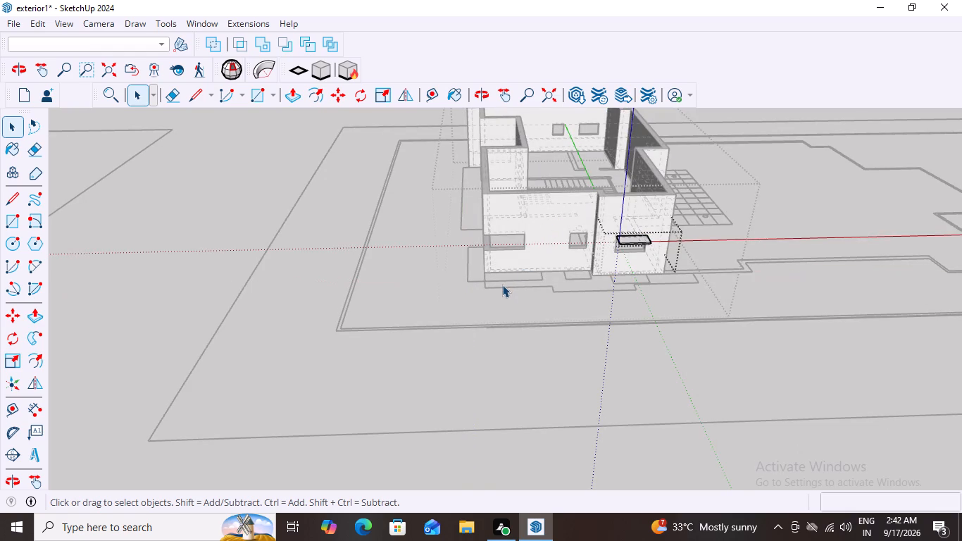
key(ctrl+z)
key(ctrl+z)
key(ctrl+z)
key(ctrl+z)
key(ctrl+z)
key(ctrl+z)
key(ctrl+z)
key(ctrl+z)
key(ctrl+z)
key(ctrl+z)
key(ctrl+z)
key(ctrl+z)
key(ctrl+z)
key(ctrl+z)
key(ctrl+z)
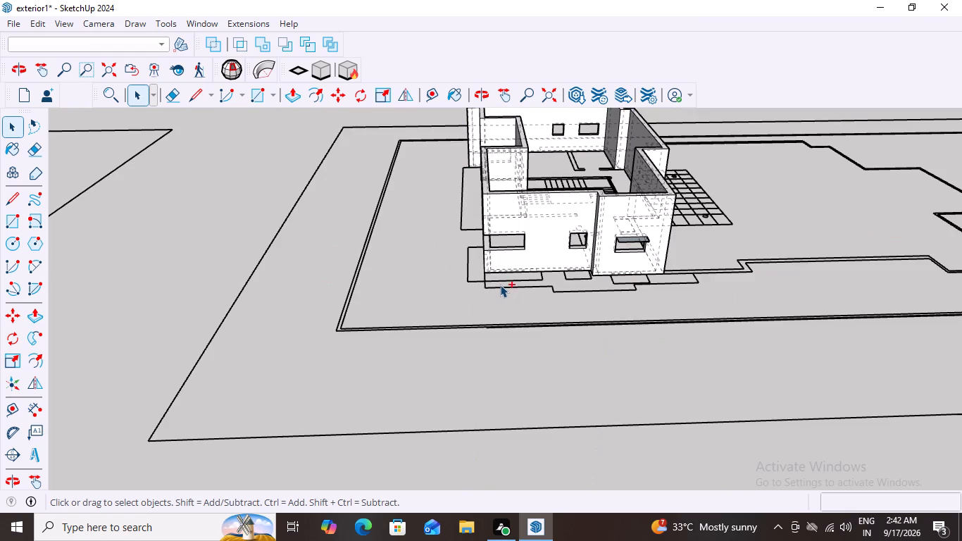
key(ctrl+z)
key(ctrl+z)
key(ctrl+z)
key(ctrl+z)
key(ctrl+z)
key(ctrl+z)
key(ctrl+z)
key(ctrl+z)
key(ctrl+z)
key(ctrl+z)
key(ctrl+z)
key(ctrl+z)
key(ctrl+z)
key(ctrl+z)
key(ctrl+z)
key(ctrl+z)
key(ctrl+z)
key(ctrl+z)
key(ctrl+z)
key(ctrl+z)
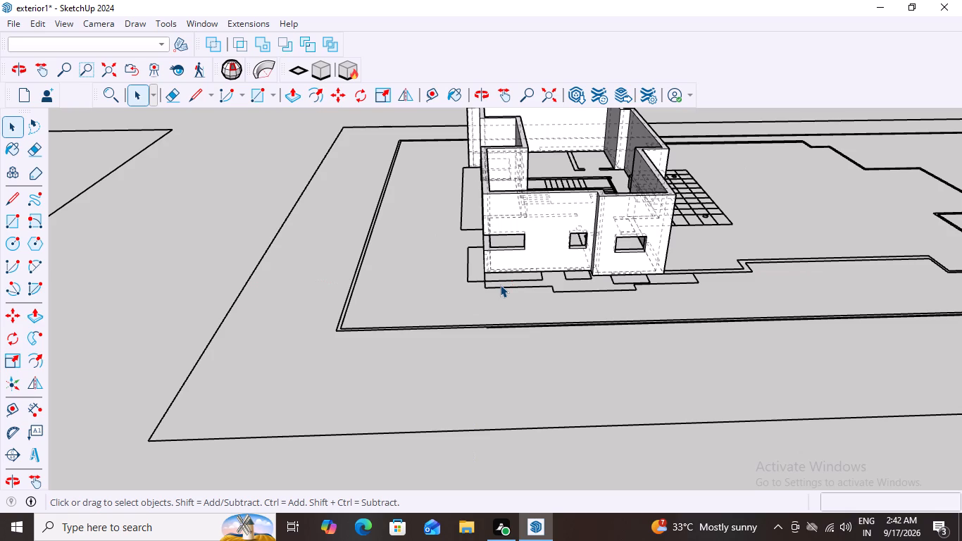
key(ctrl+z)
key(ctrl+z)
key(ctrl+z)
key(ctrl+z)
key(ctrl+z)
key(ctrl+z)
key(ctrl+z)
key(ctrl+z)
key(ctrl+z)
key(ctrl+z)
key(ctrl+z)
key(ctrl+z)
key(ctrl+z)
key(ctrl+z)
key(ctrl+z)
key(ctrl+z)
key(ctrl+z)
key(ctrl+z)
key(ctrl+z)
key(ctrl+z)
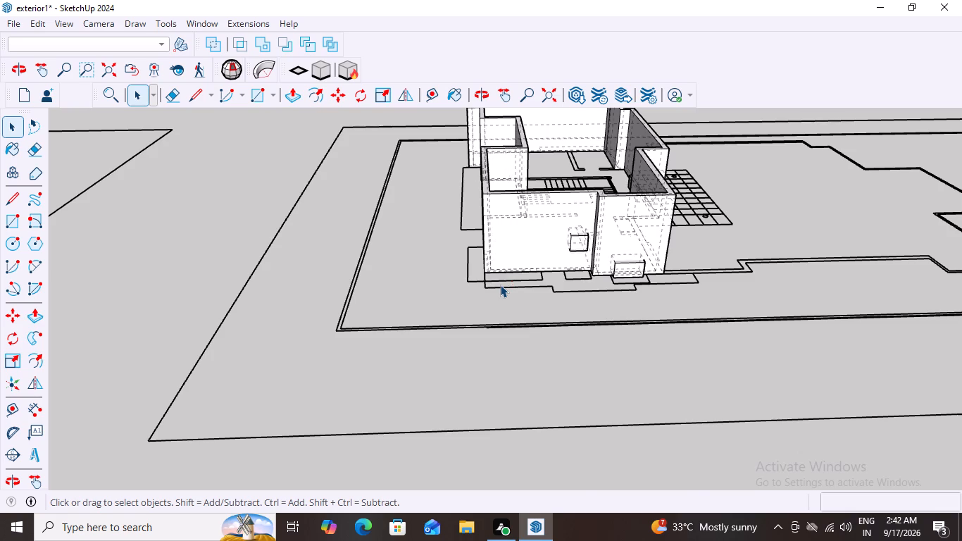
key(ctrl+z)
key(ctrl+z)
key(ctrl+z)
key(ctrl+z)
key(ctrl+z)
key(ctrl+z)
key(ctrl+z)
key(ctrl+z)
key(ctrl+z)
key(ctrl+z)
key(ctrl+z)
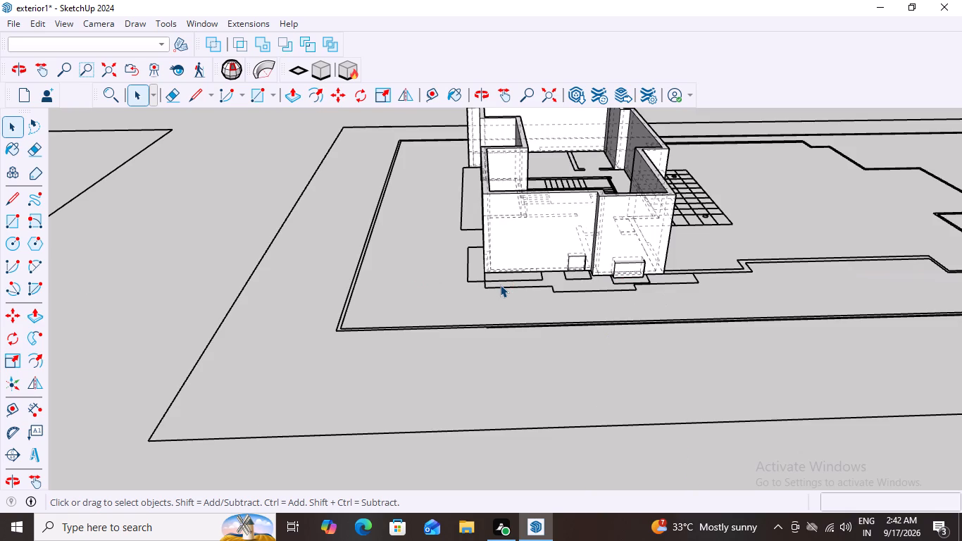
key(ctrl+z)
key(ctrl+z)
key(ctrl+z)
key(ctrl+z)
key(ctrl+z)
key(ctrl+z)
key(ctrl+z)
key(ctrl+z)
key(ctrl+z)
key(ctrl+z)
key(ctrl+z)
key(ctrl+z)
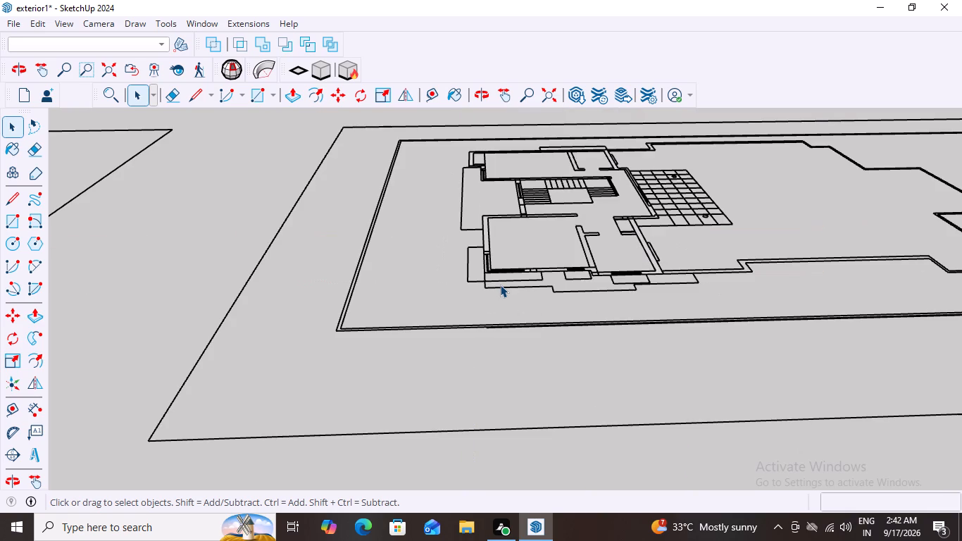
Turn off the back-edge display so edges hidden behind faces are not drawn as dashed lines.
scroll(504, 278, down, 16)
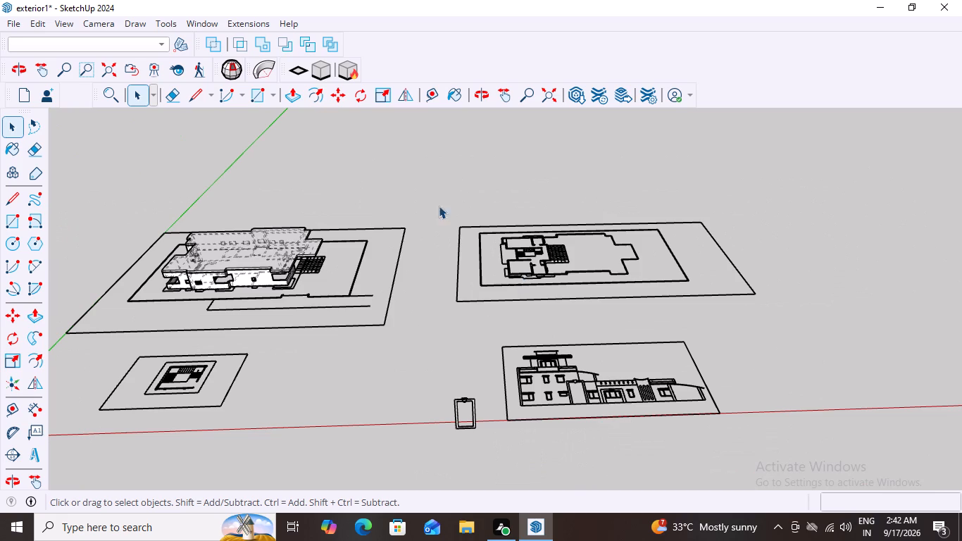
click(416, 178)
scroll(285, 298, up, 5)
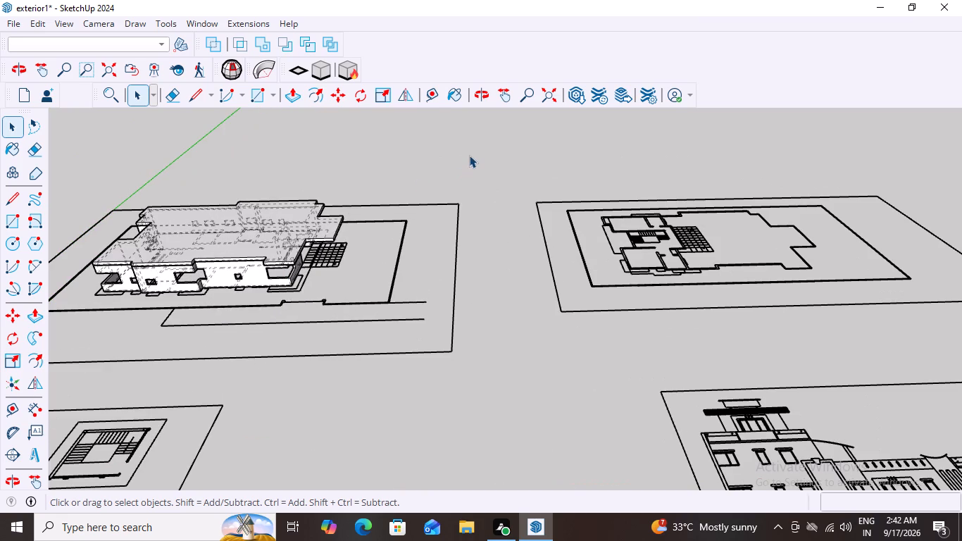
triple_click(469, 155)
click(466, 159)
key(k)
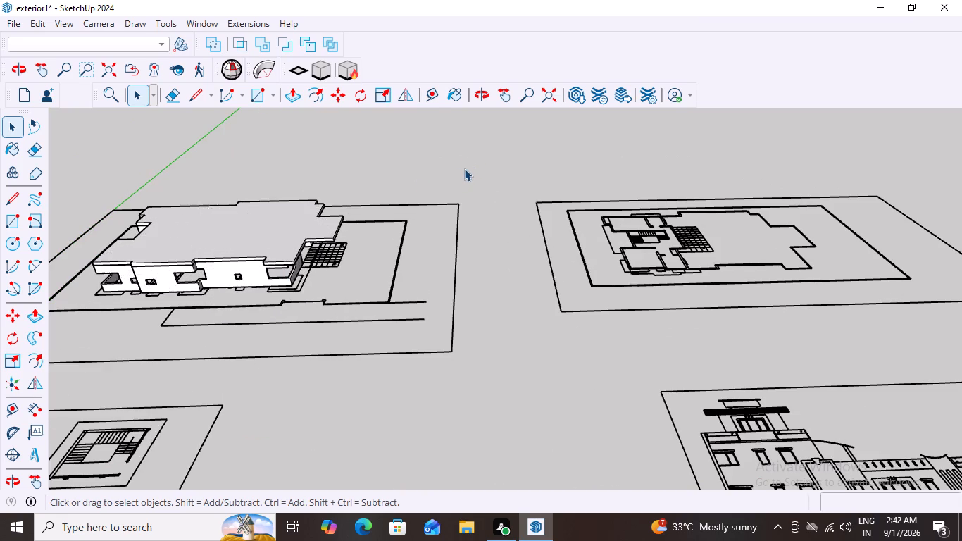
Examine the window openings along the first house's long front wall, comparing them with the plan marks below.
middle_drag(168, 270, 254, 188)
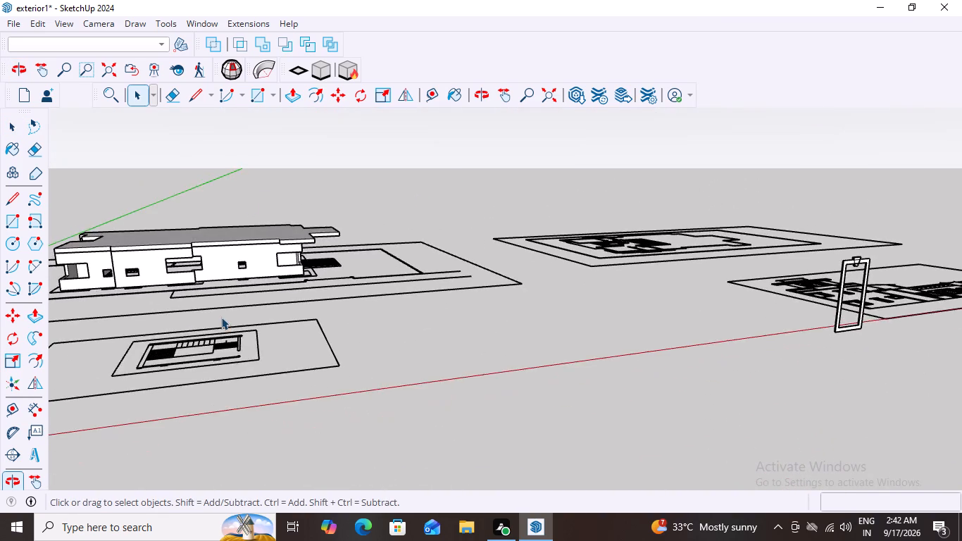
scroll(221, 316, up, 5)
scroll(232, 254, up, 1)
middle_drag(232, 254, 399, 291)
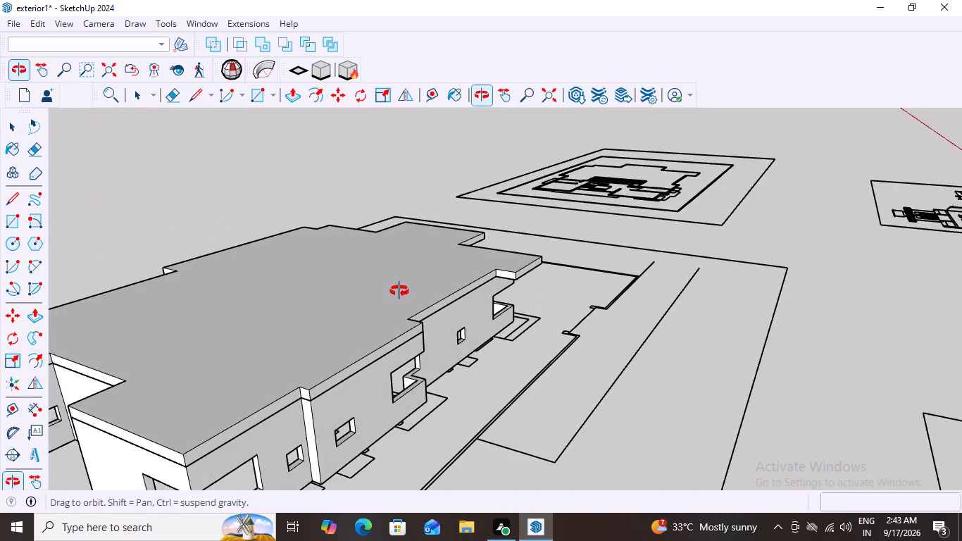
middle_drag(399, 291, 274, 272)
scroll(249, 287, down, 3)
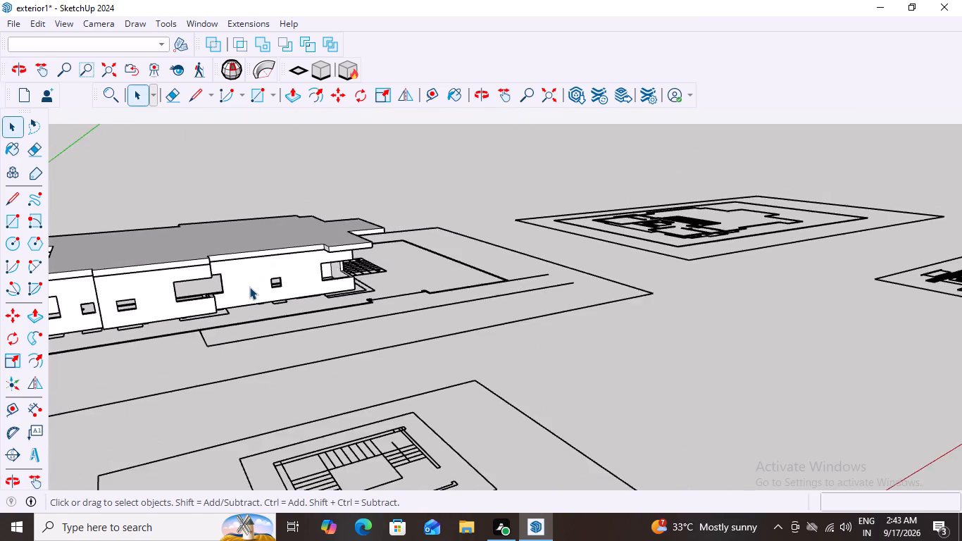
scroll(249, 287, down, 5)
scroll(111, 304, up, 15)
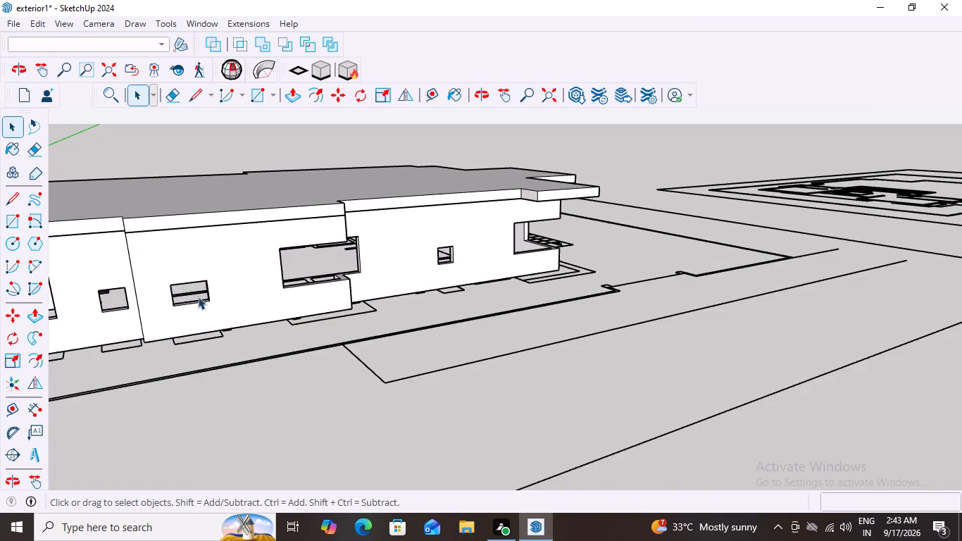
scroll(198, 297, up, 6)
middle_drag(198, 287, 101, 280)
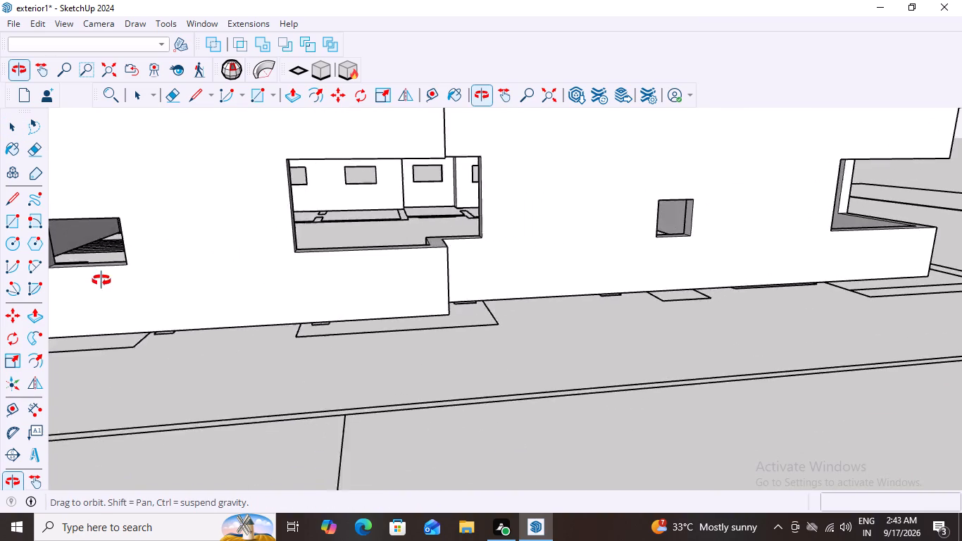
middle_drag(101, 280, 238, 282)
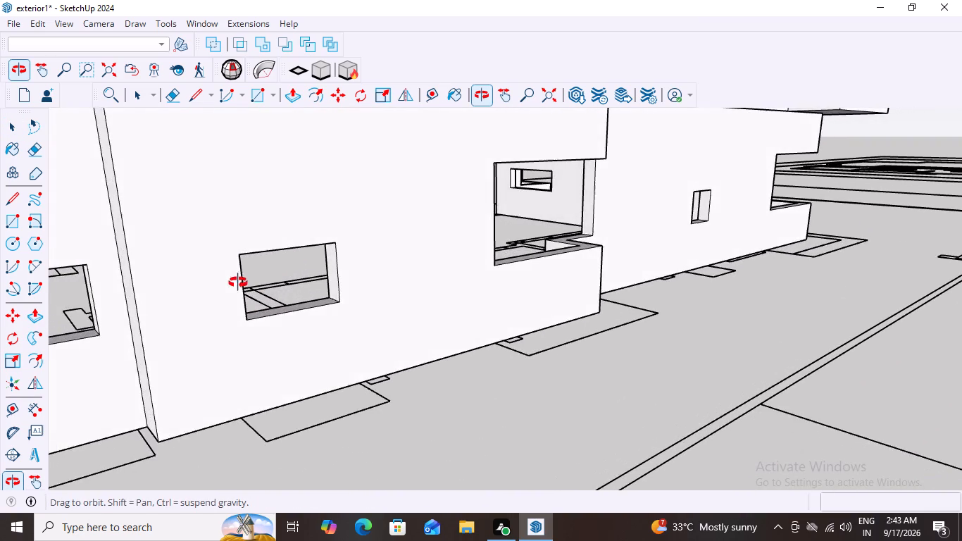
middle_drag(238, 282, 245, 283)
scroll(252, 283, down, 19)
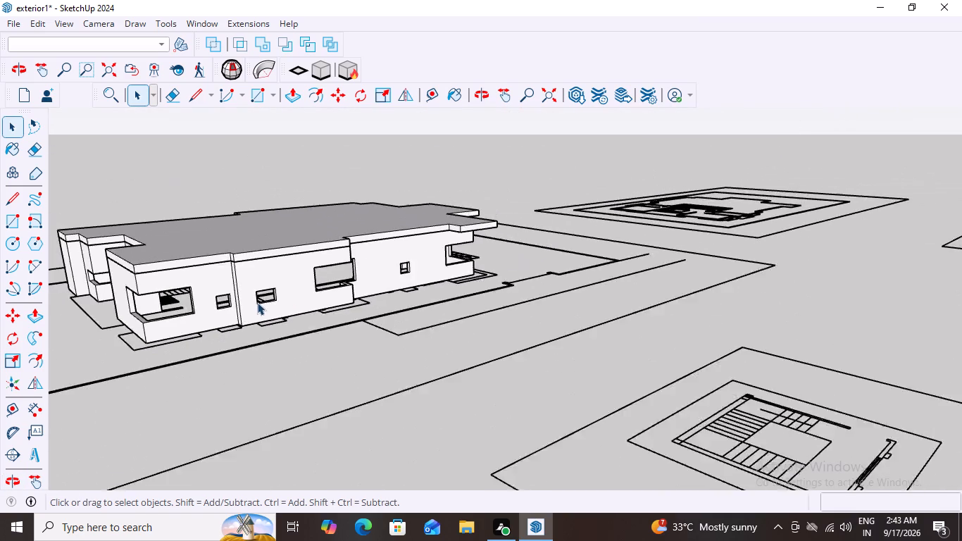
scroll(257, 302, down, 5)
middle_drag(308, 325, 158, 321)
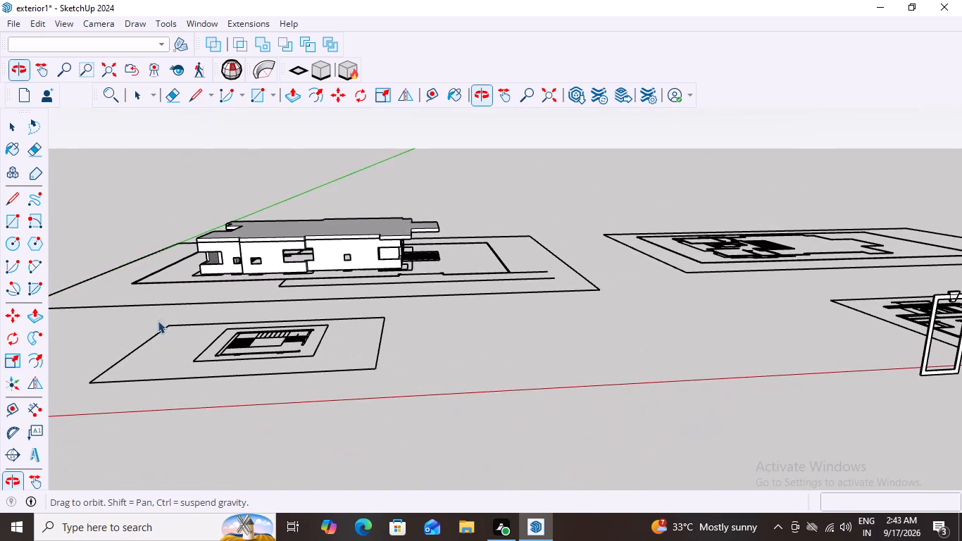
scroll(296, 259, up, 8)
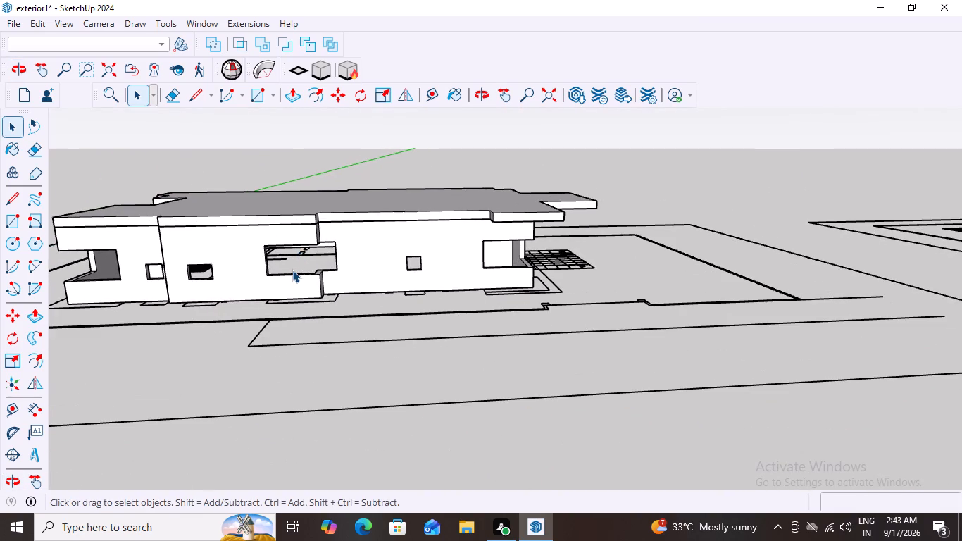
click(292, 270)
scroll(299, 265, down, 10)
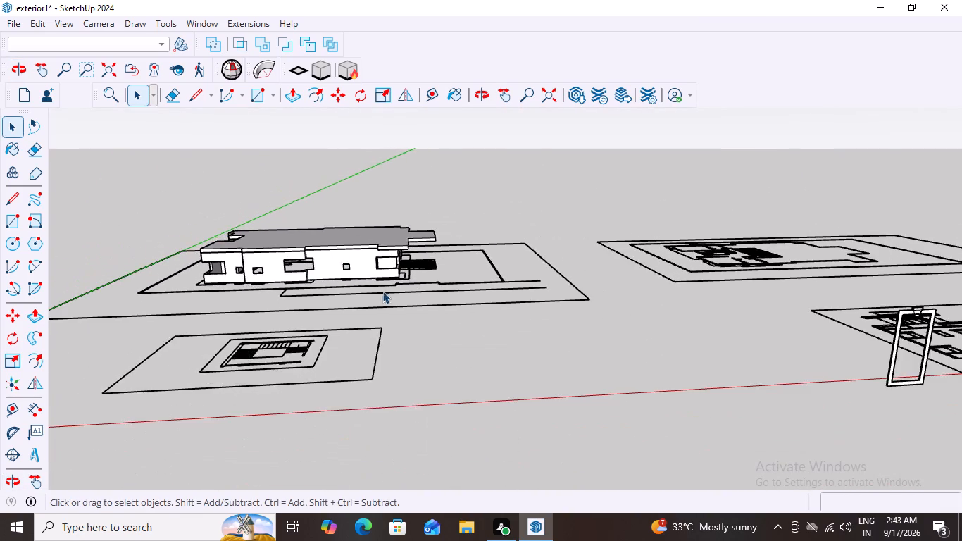
scroll(410, 280, down, 5)
middle_drag(411, 272, 424, 328)
scroll(356, 249, up, 2)
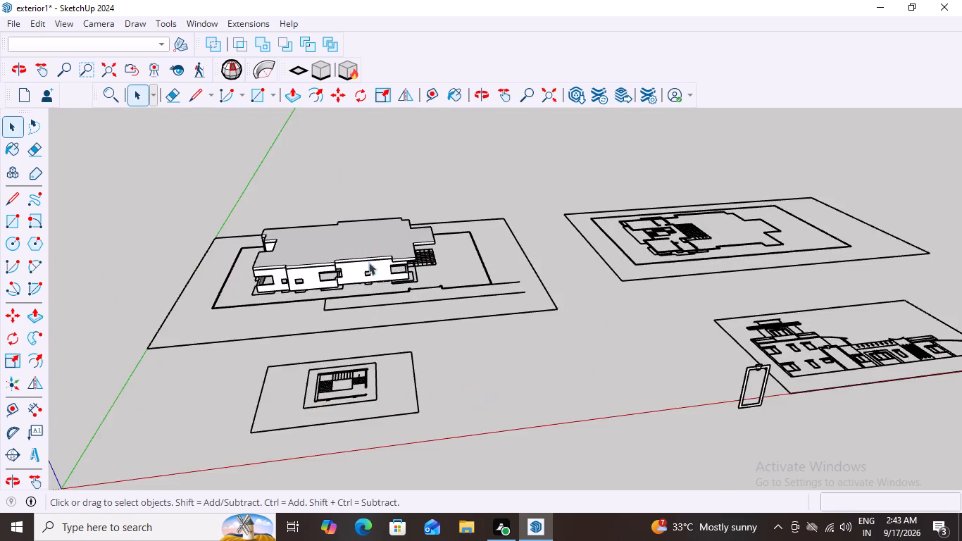
scroll(368, 262, up, 3)
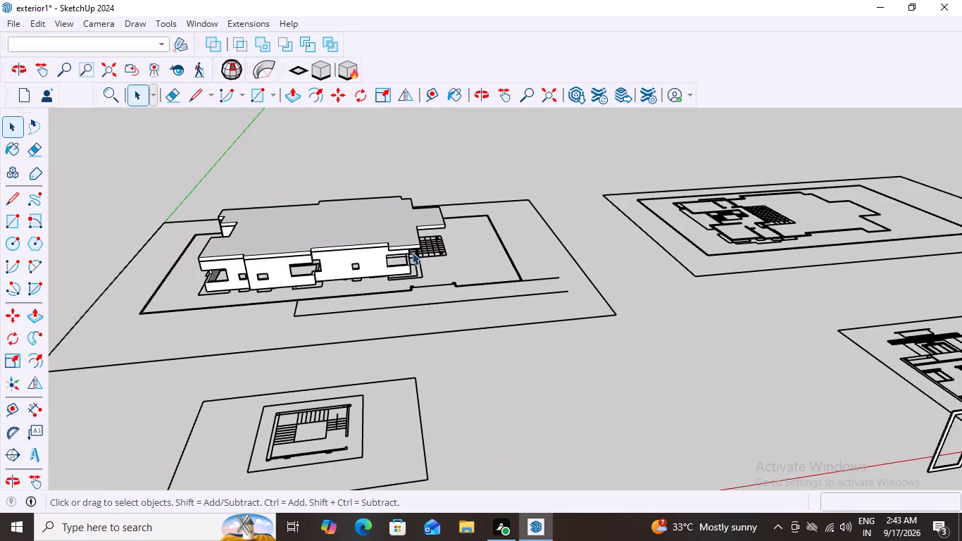
scroll(412, 252, down, 7)
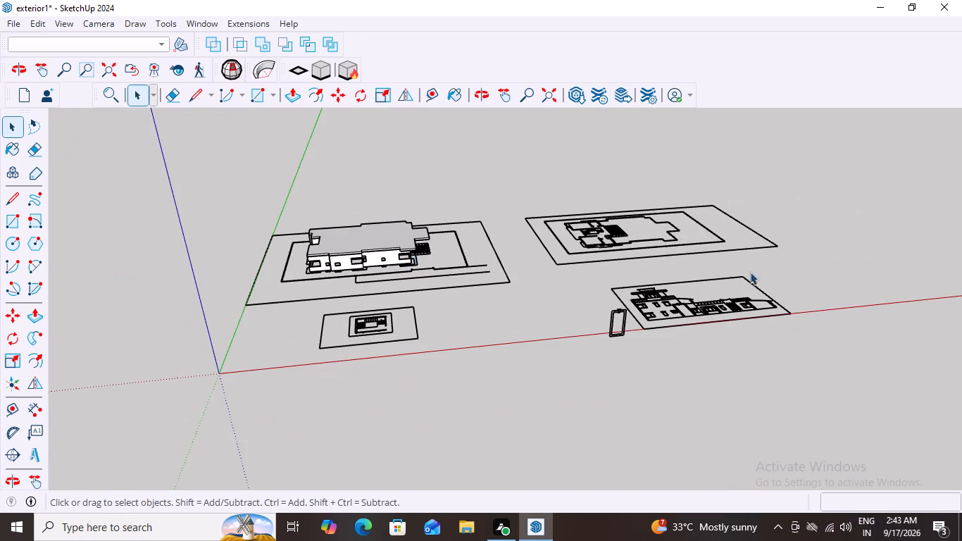
Examine the first house's corner window opening beside the tiled grid area and the neighbouring openings in the front wall.
scroll(410, 266, up, 11)
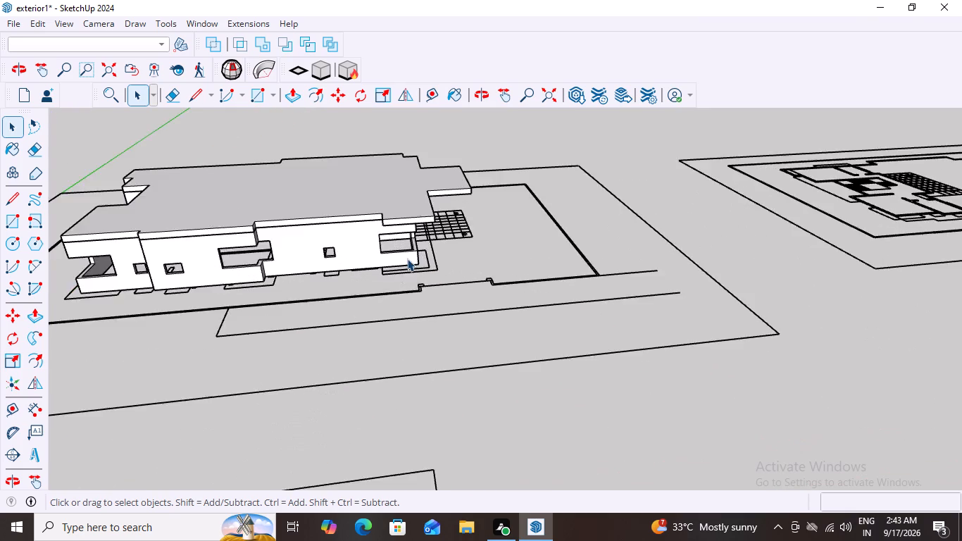
scroll(407, 259, up, 3)
middle_drag(382, 258, 239, 214)
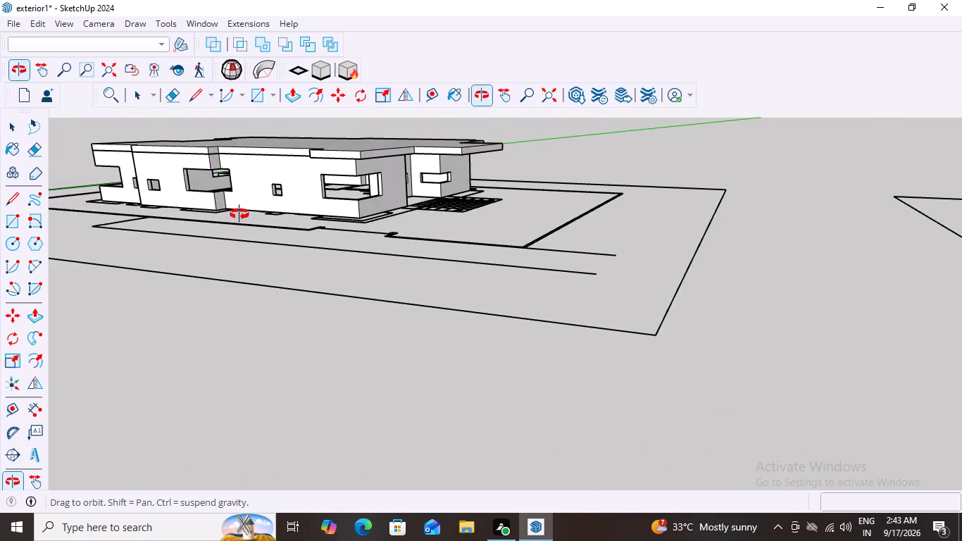
middle_drag(239, 214, 254, 232)
scroll(371, 197, up, 7)
scroll(339, 244, up, 2)
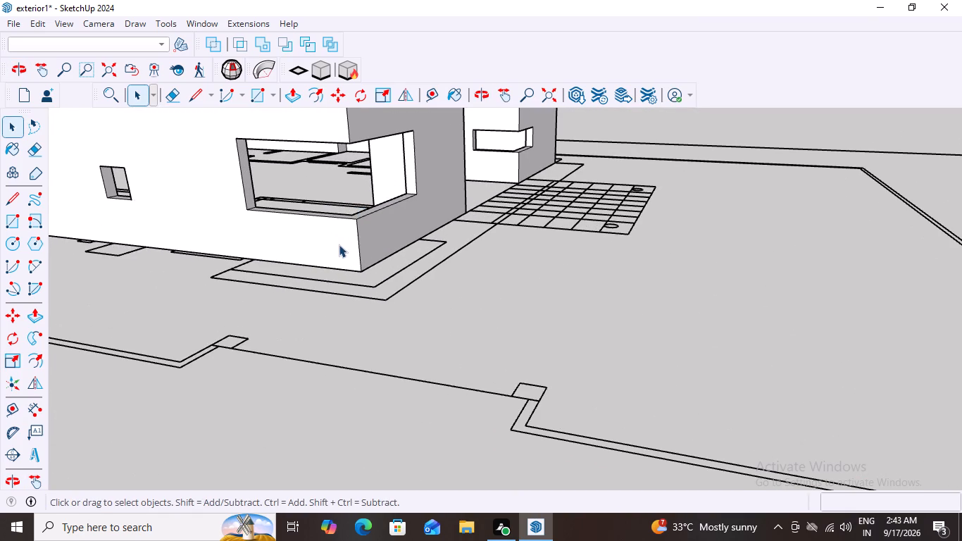
scroll(337, 245, down, 11)
middle_drag(321, 259, 356, 257)
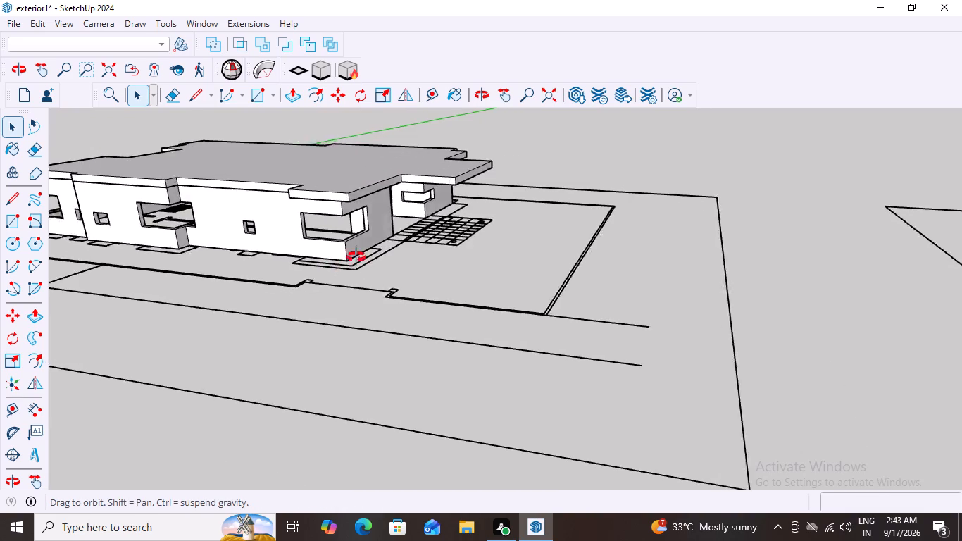
middle_drag(356, 257, 442, 237)
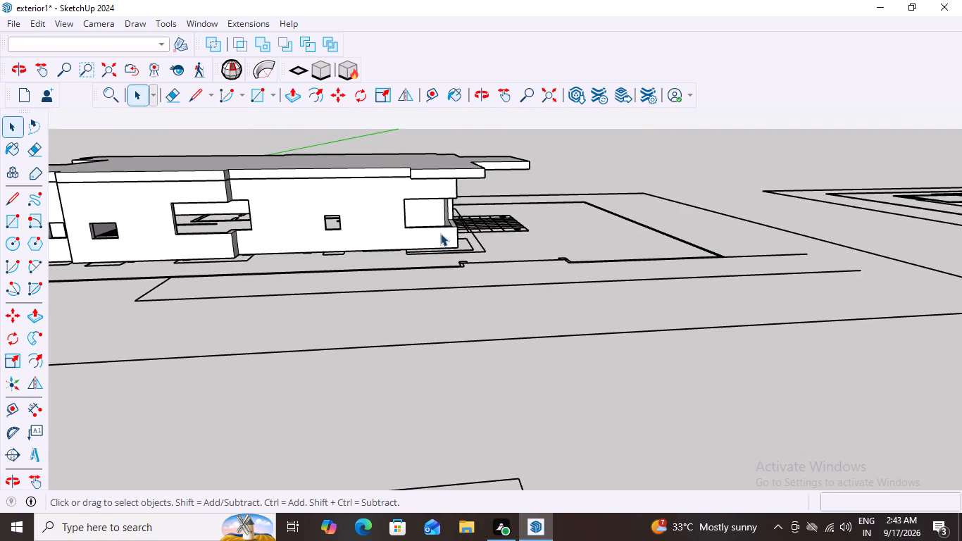
scroll(440, 233, down, 6)
scroll(308, 235, up, 7)
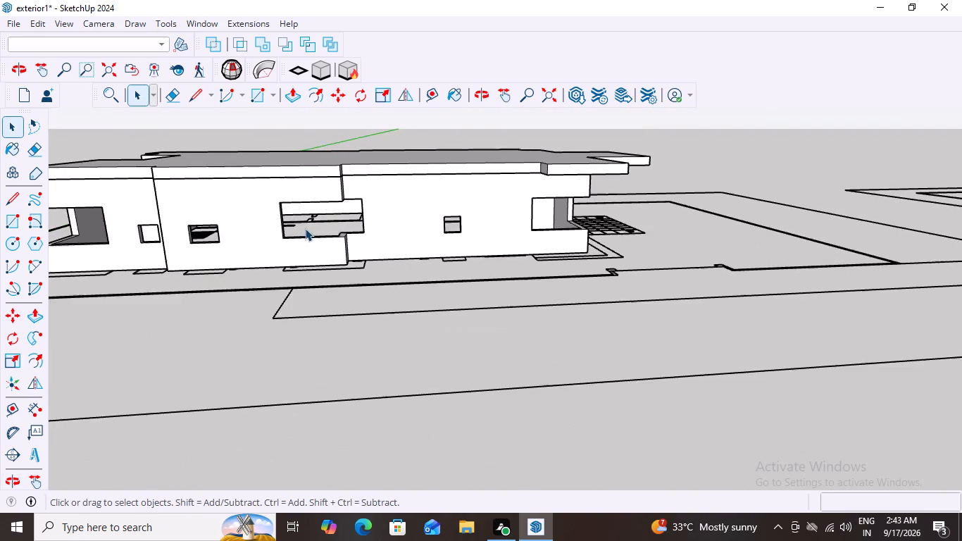
scroll(305, 228, up, 7)
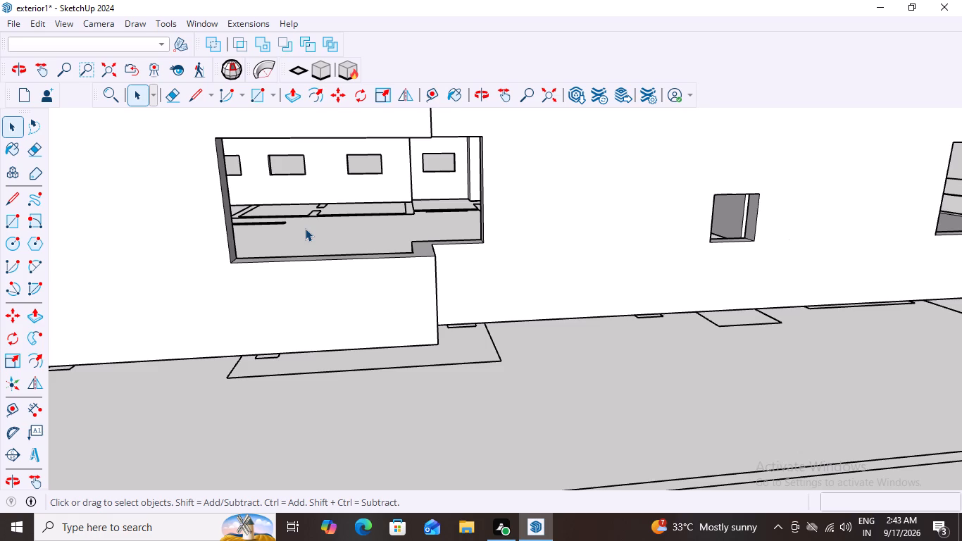
middle_drag(332, 220, 150, 248)
scroll(226, 220, down, 9)
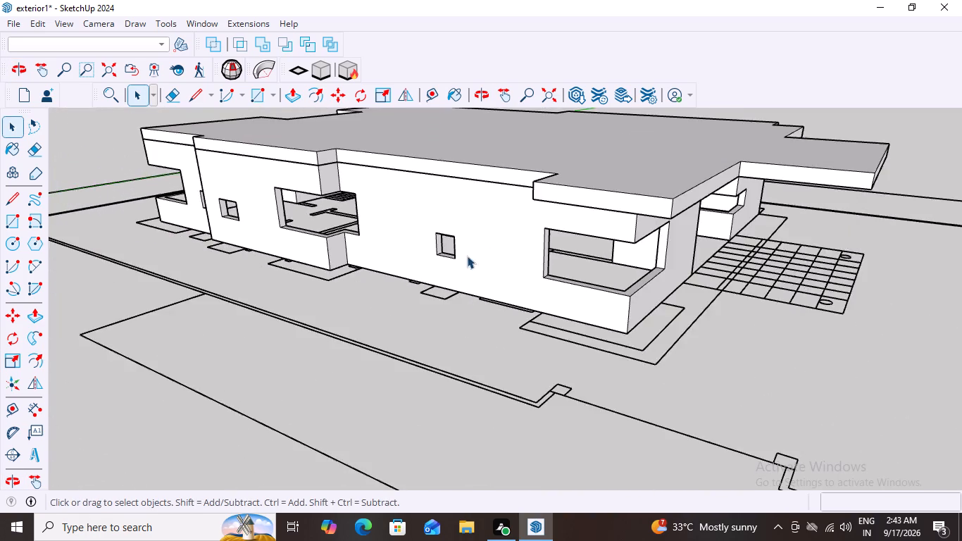
scroll(472, 255, down, 4)
scroll(623, 291, down, 19)
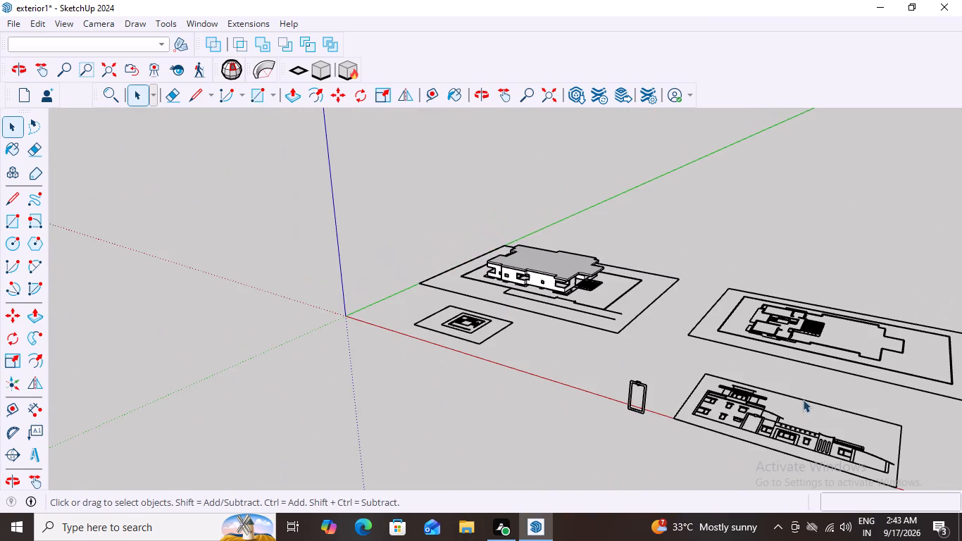
Look over the second house's flat plan from above alongside the finished first house.
middle_drag(825, 398, 961, 408)
scroll(818, 270, up, 8)
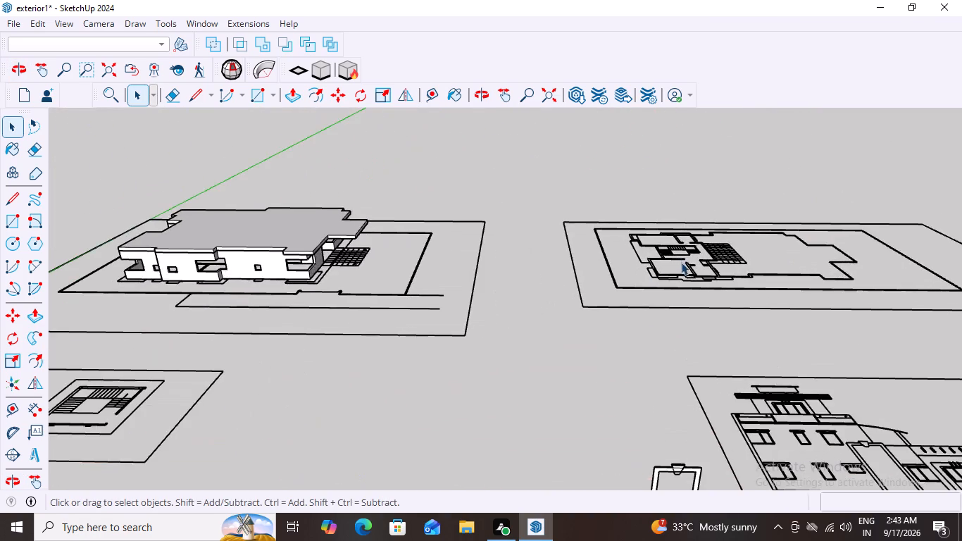
middle_drag(681, 262, 652, 330)
scroll(749, 260, up, 1)
middle_drag(732, 306, 772, 337)
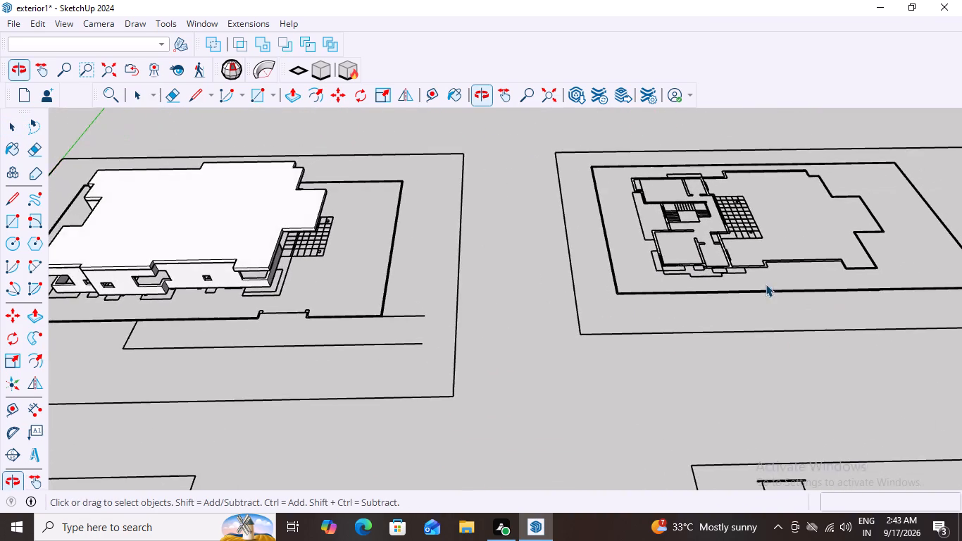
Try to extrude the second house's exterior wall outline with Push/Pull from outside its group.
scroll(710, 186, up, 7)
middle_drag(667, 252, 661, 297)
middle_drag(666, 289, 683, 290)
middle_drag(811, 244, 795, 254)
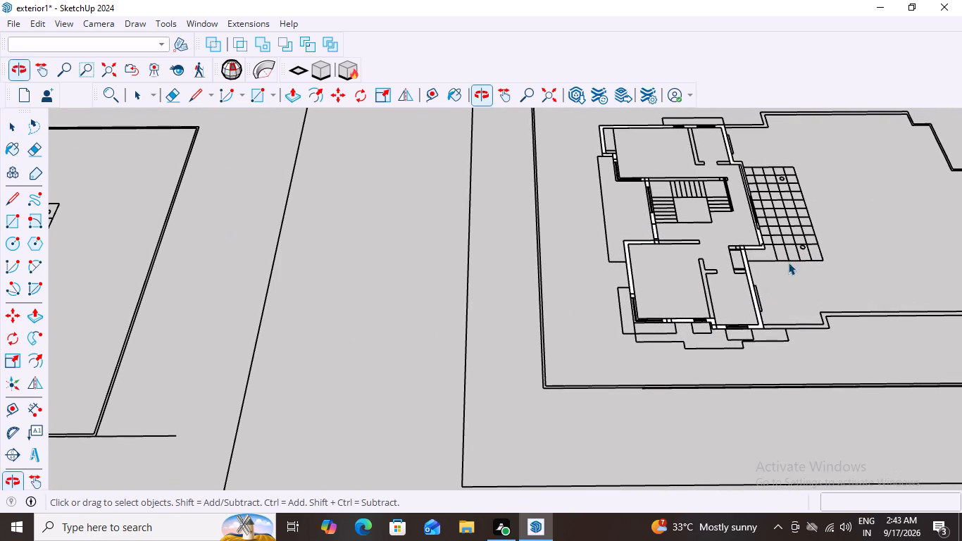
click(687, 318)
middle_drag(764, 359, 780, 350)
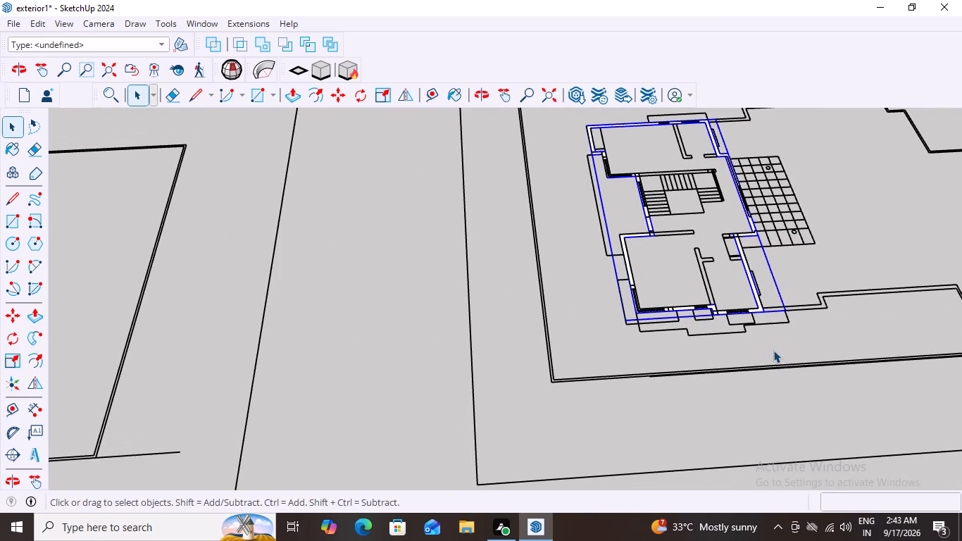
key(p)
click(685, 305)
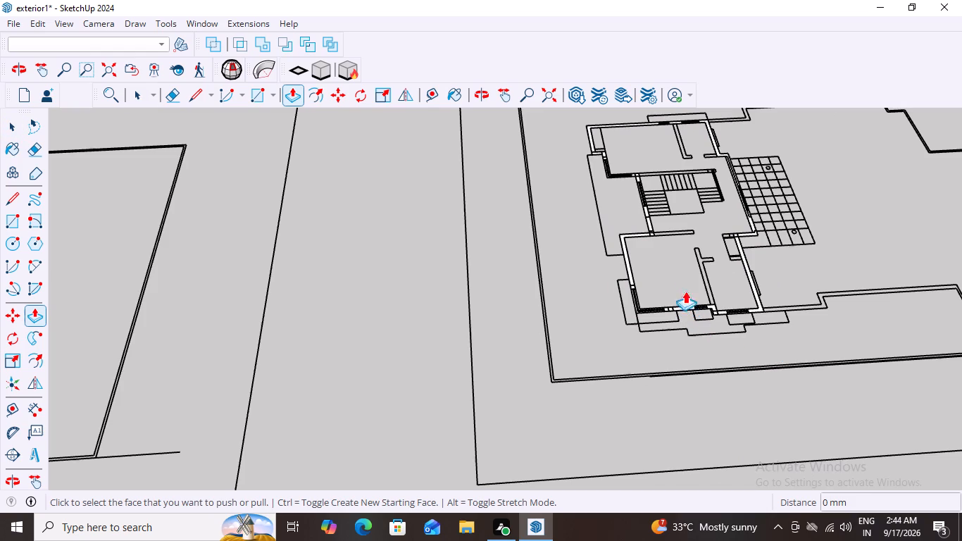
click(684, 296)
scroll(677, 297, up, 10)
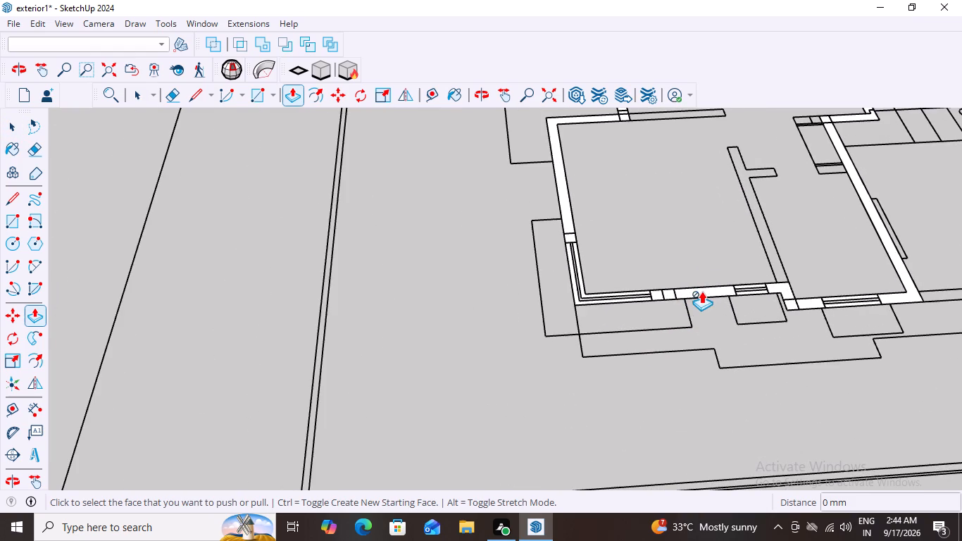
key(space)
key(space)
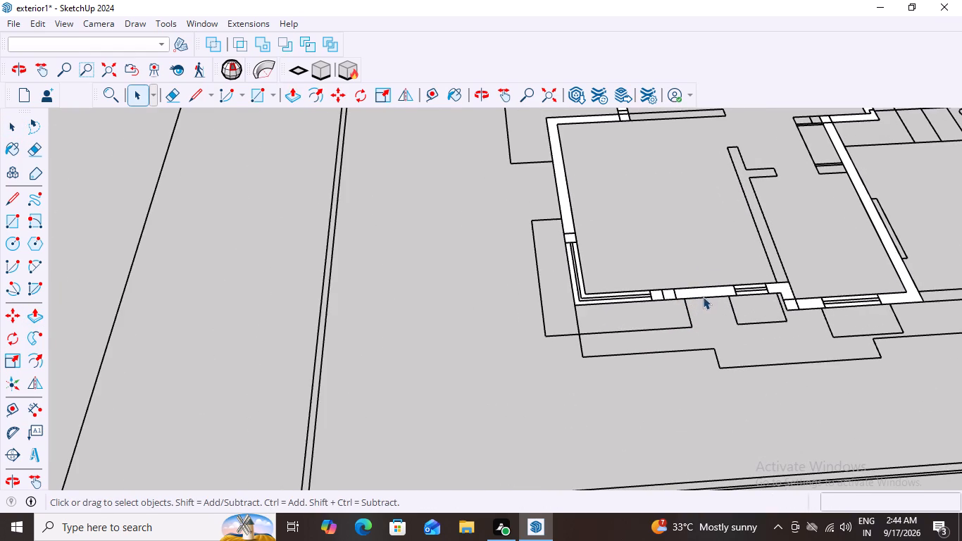
Open the second house's wall group and extrude the exterior wall face up 10' with Push/Pull.
click(698, 287)
click(697, 290)
click(697, 290)
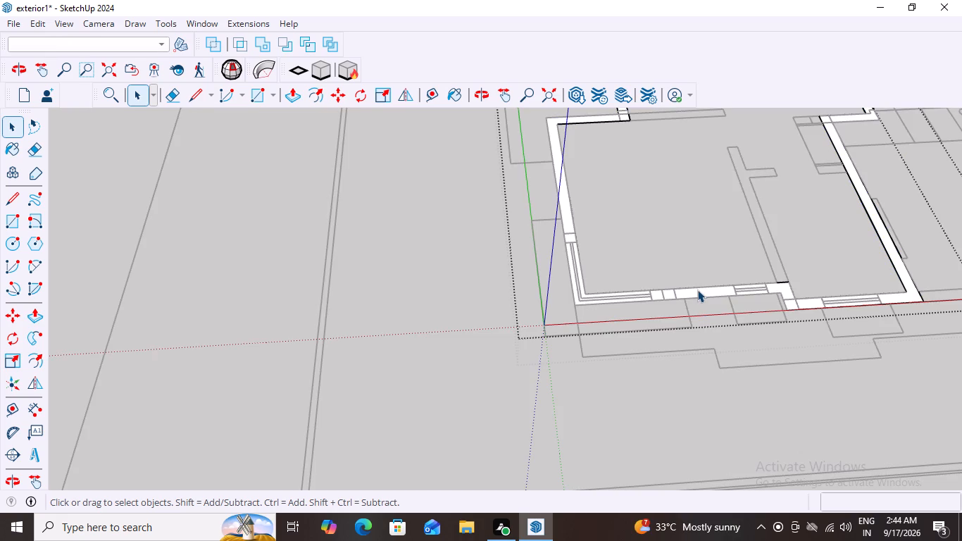
click(687, 292)
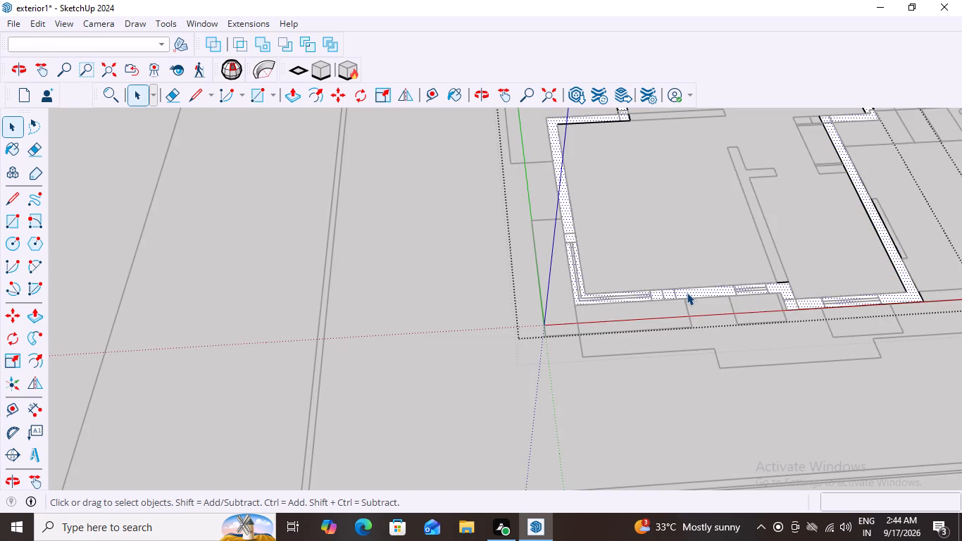
key(p)
click(695, 282)
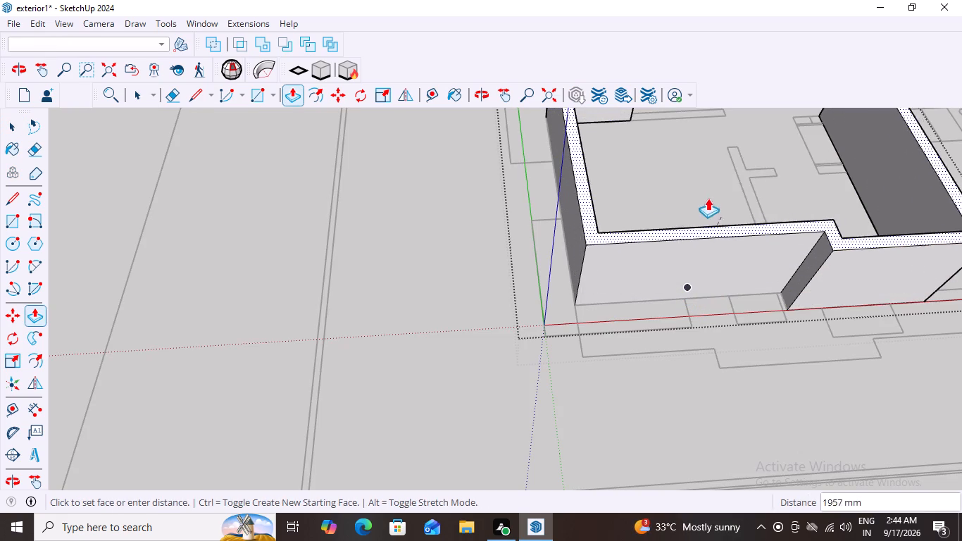
key(1)
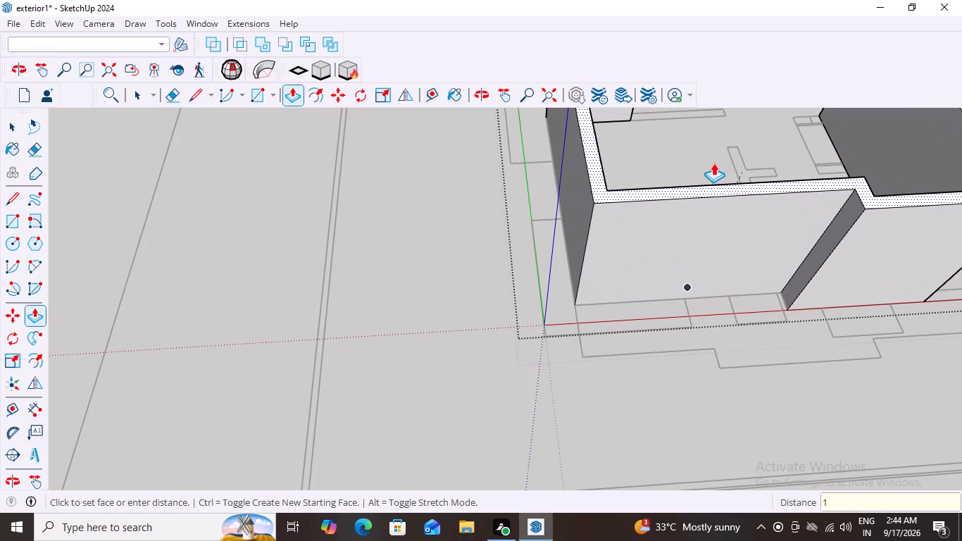
text(0')
key(Return)
scroll(531, 405, down, 11)
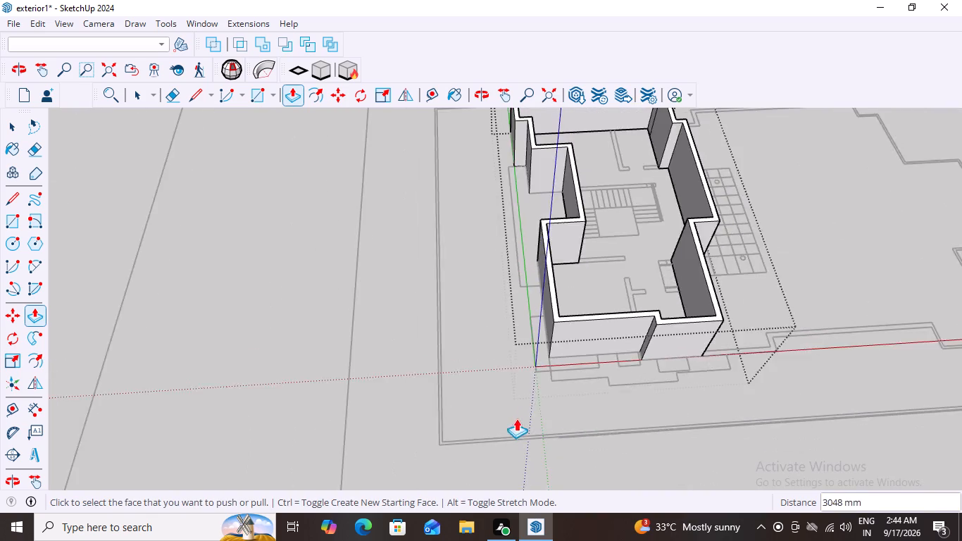
scroll(516, 418, down, 3)
middle_drag(815, 363, 806, 312)
key(space)
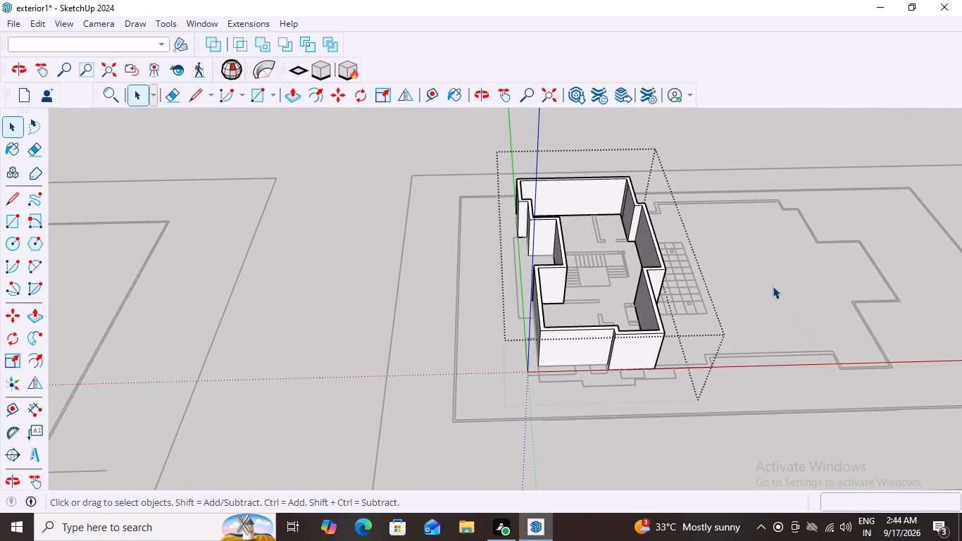
click(773, 286)
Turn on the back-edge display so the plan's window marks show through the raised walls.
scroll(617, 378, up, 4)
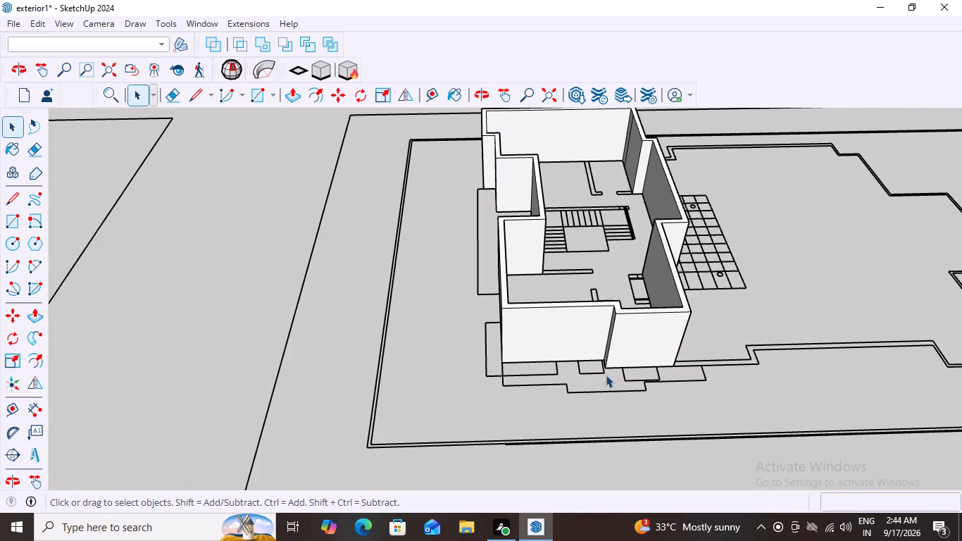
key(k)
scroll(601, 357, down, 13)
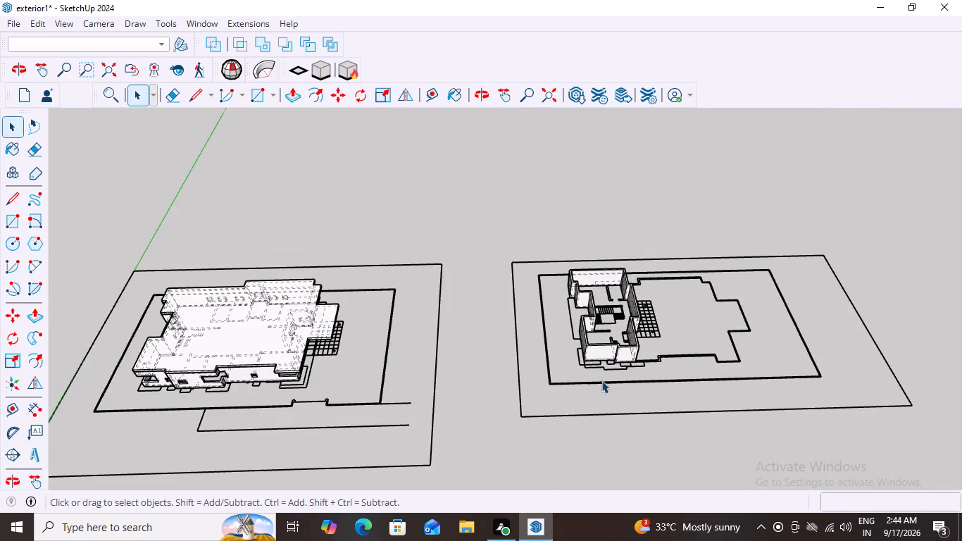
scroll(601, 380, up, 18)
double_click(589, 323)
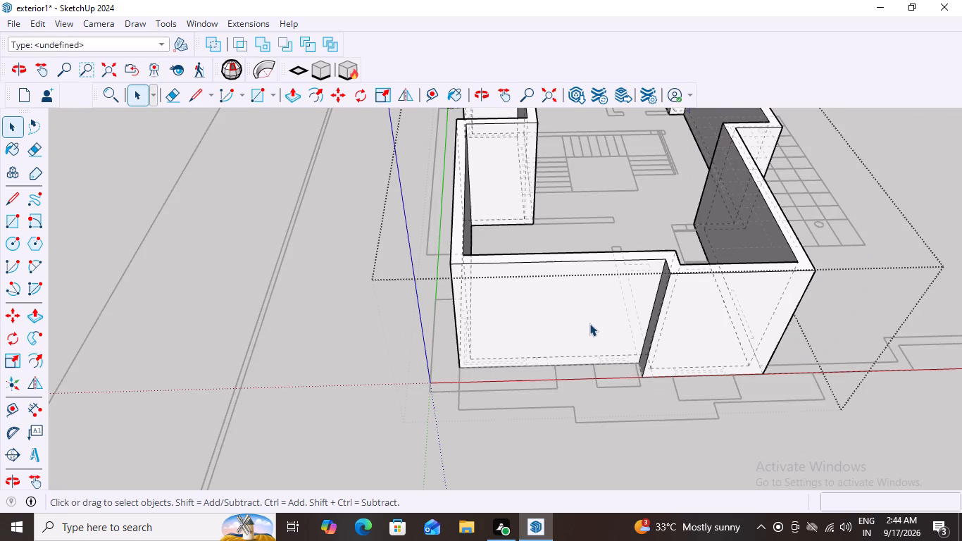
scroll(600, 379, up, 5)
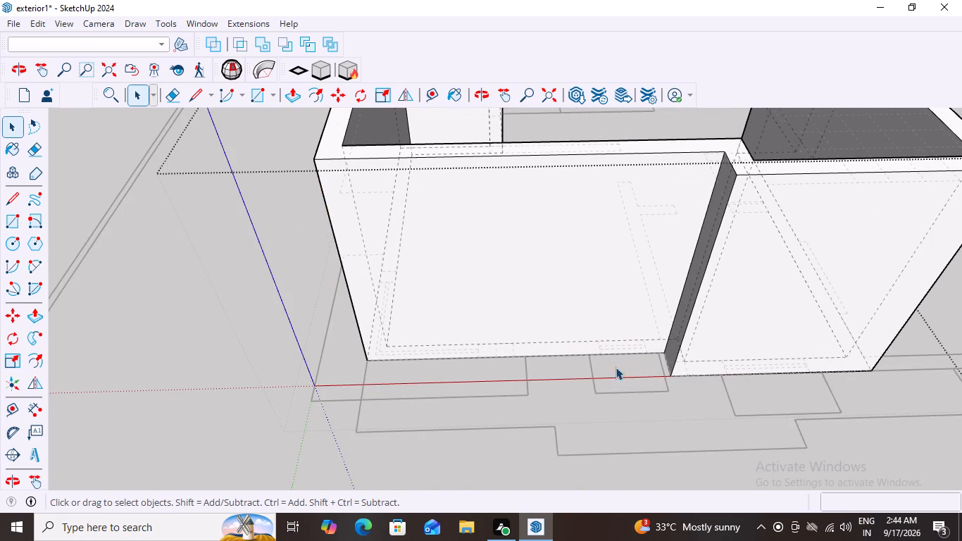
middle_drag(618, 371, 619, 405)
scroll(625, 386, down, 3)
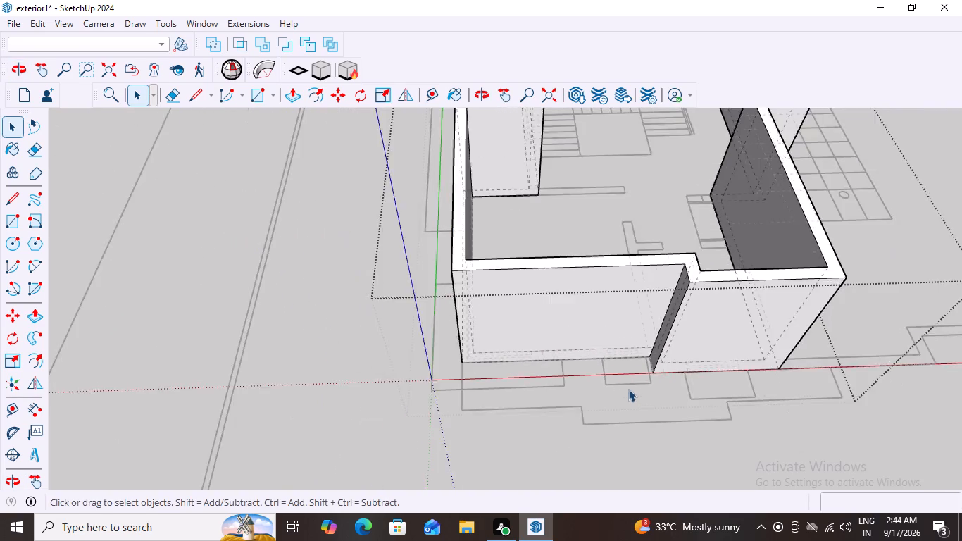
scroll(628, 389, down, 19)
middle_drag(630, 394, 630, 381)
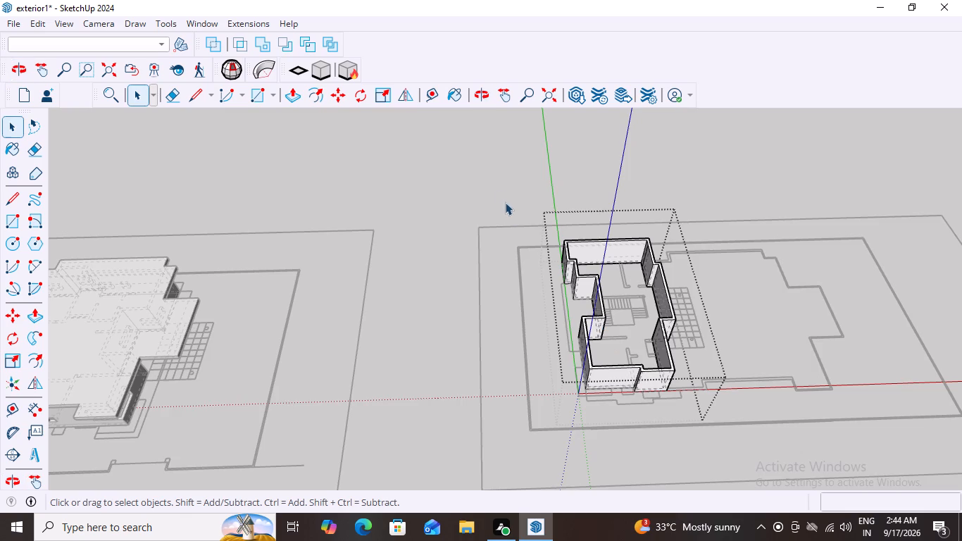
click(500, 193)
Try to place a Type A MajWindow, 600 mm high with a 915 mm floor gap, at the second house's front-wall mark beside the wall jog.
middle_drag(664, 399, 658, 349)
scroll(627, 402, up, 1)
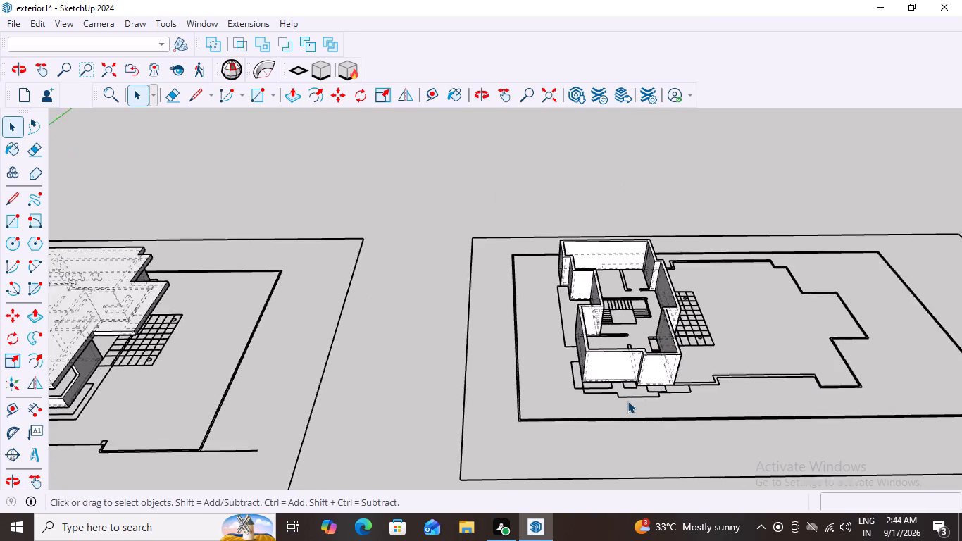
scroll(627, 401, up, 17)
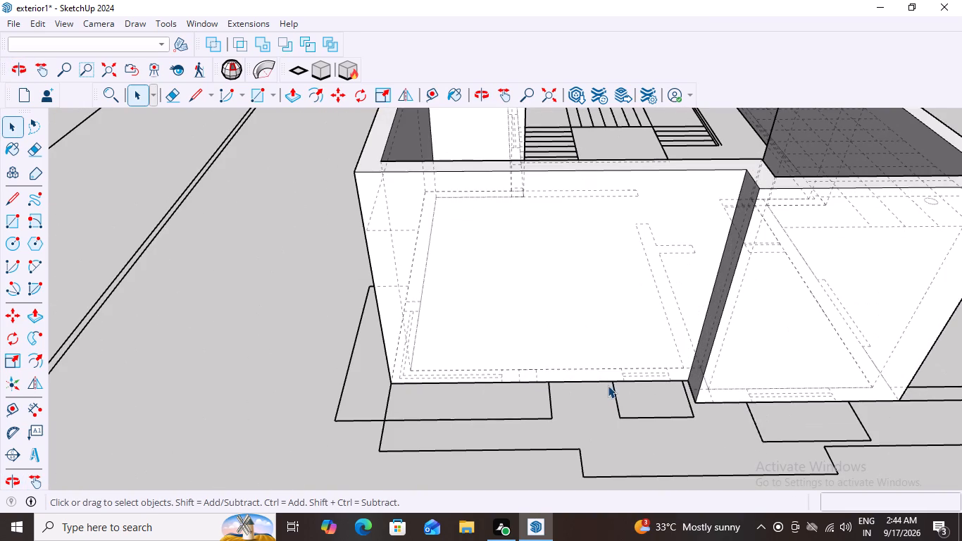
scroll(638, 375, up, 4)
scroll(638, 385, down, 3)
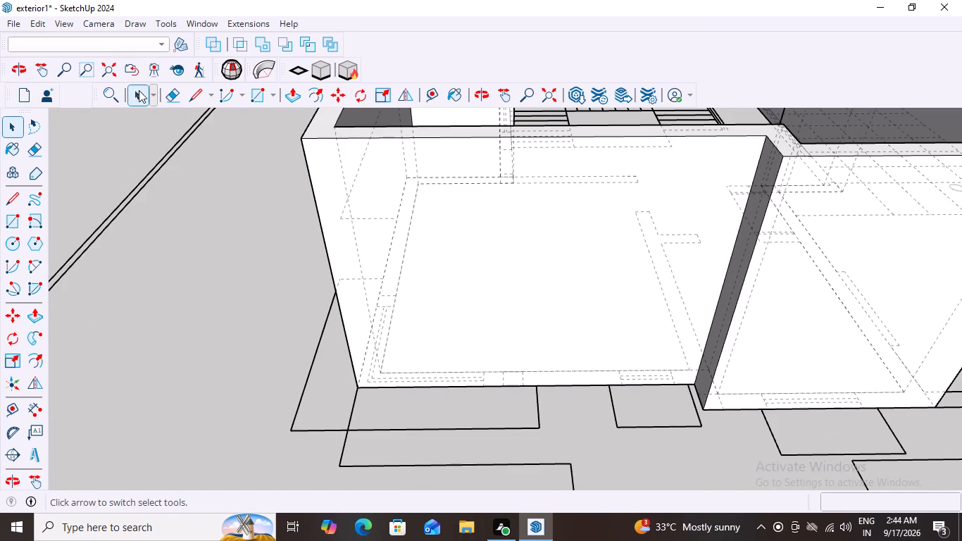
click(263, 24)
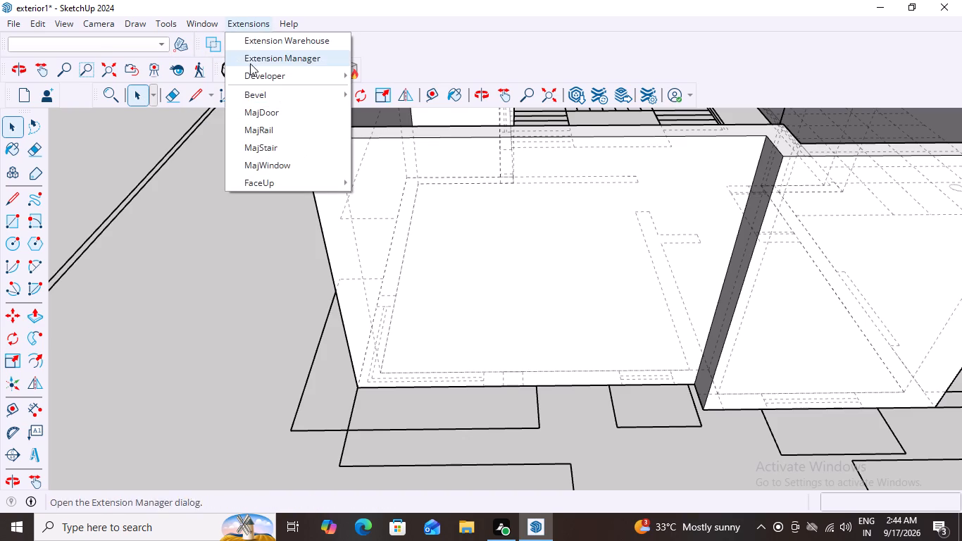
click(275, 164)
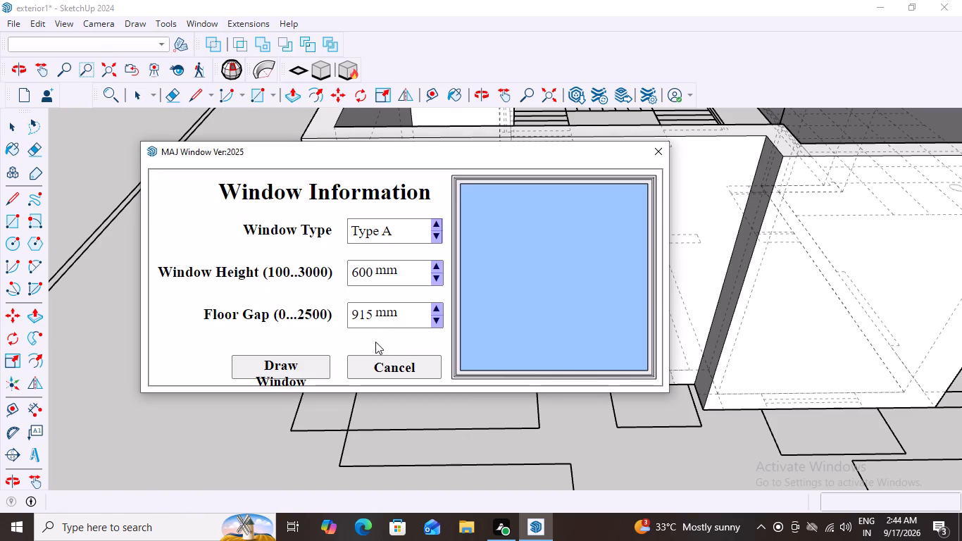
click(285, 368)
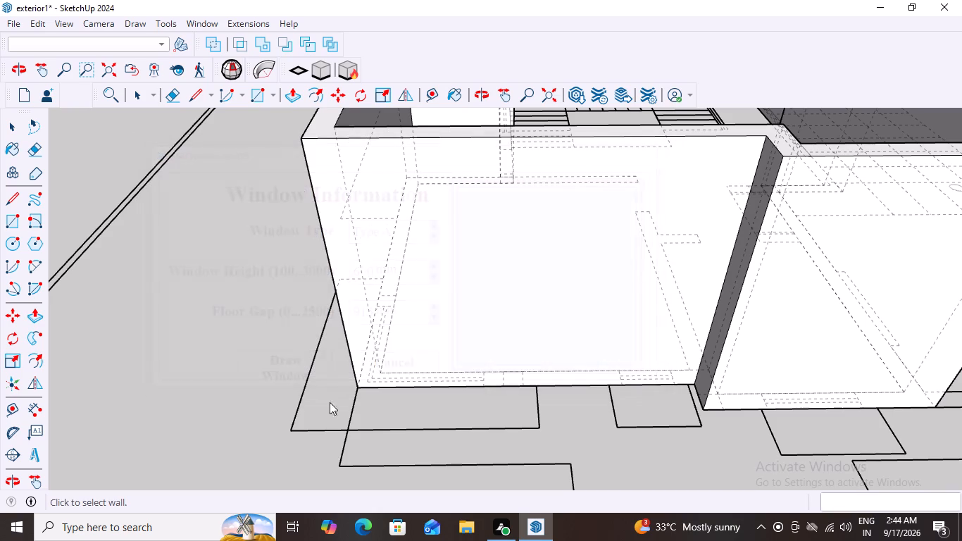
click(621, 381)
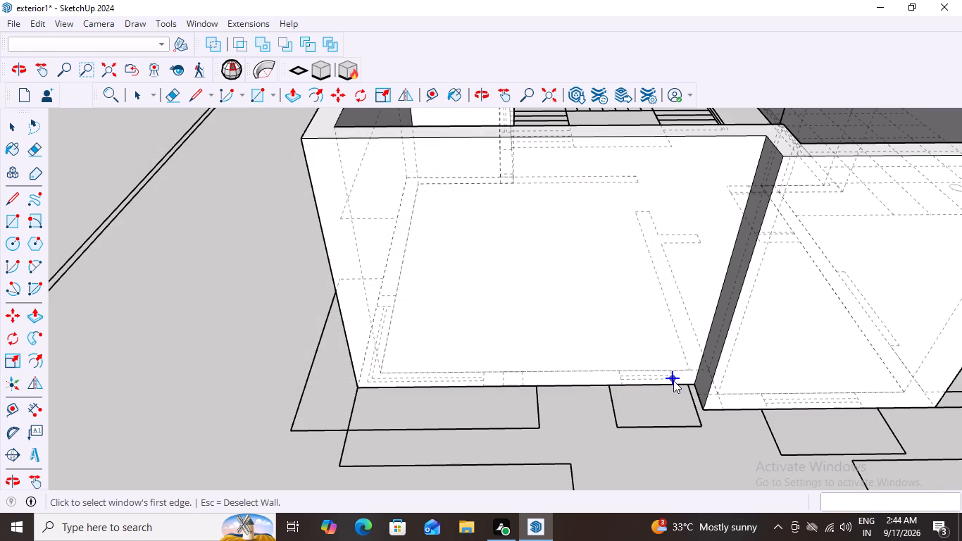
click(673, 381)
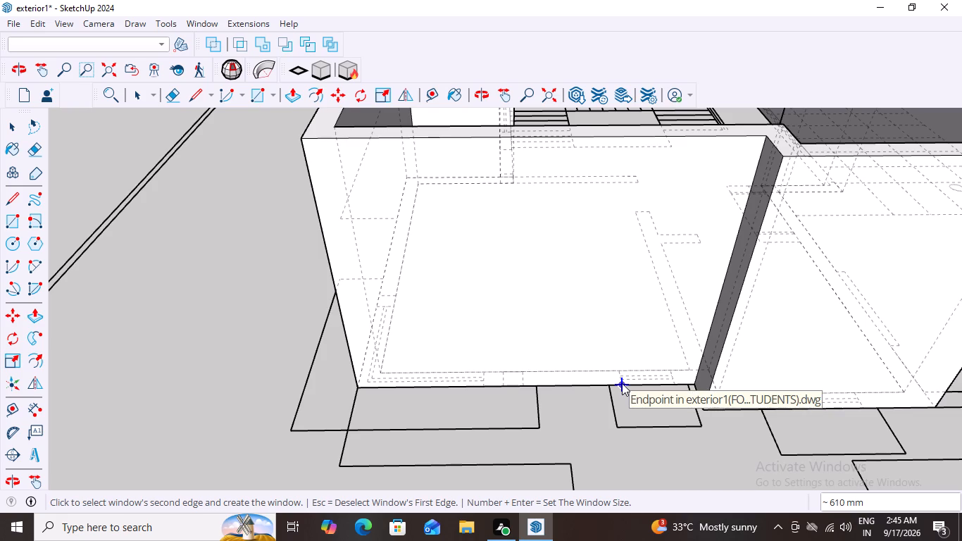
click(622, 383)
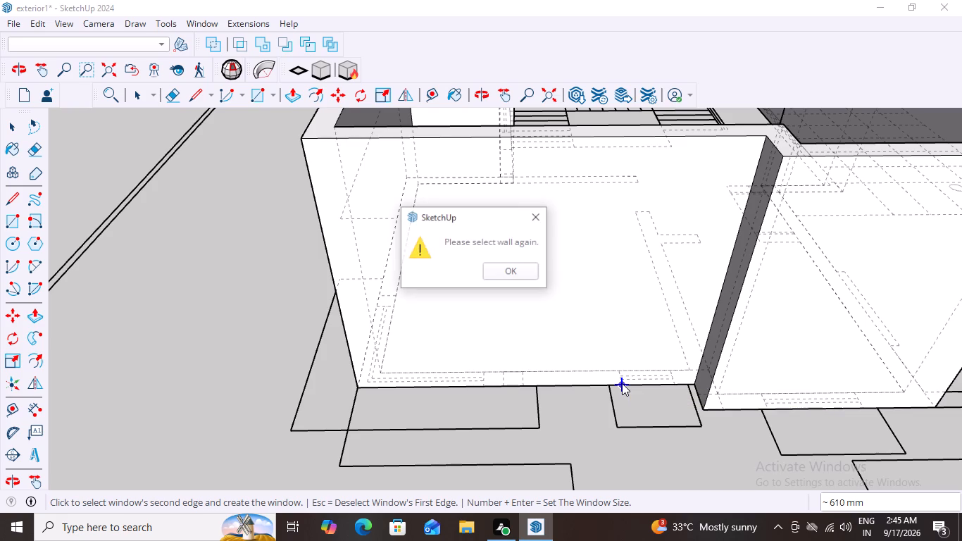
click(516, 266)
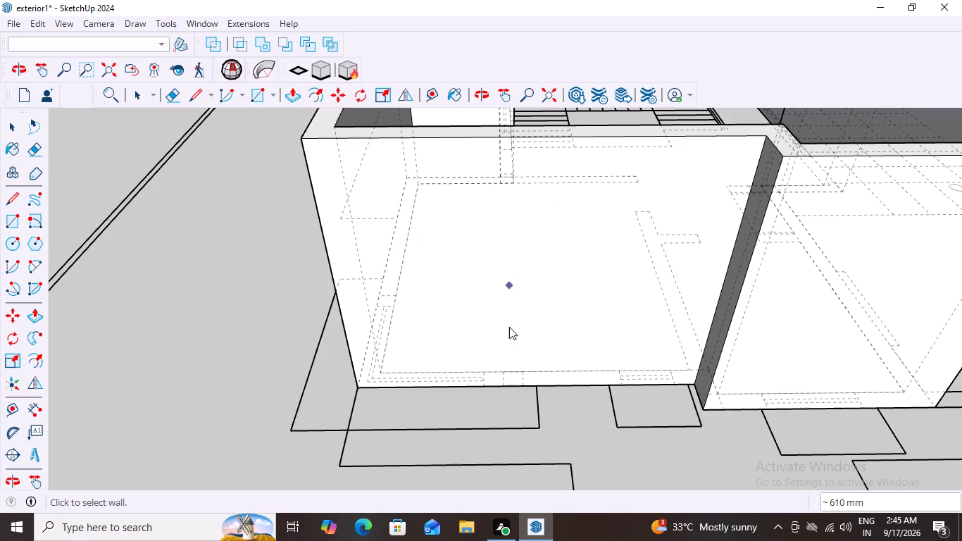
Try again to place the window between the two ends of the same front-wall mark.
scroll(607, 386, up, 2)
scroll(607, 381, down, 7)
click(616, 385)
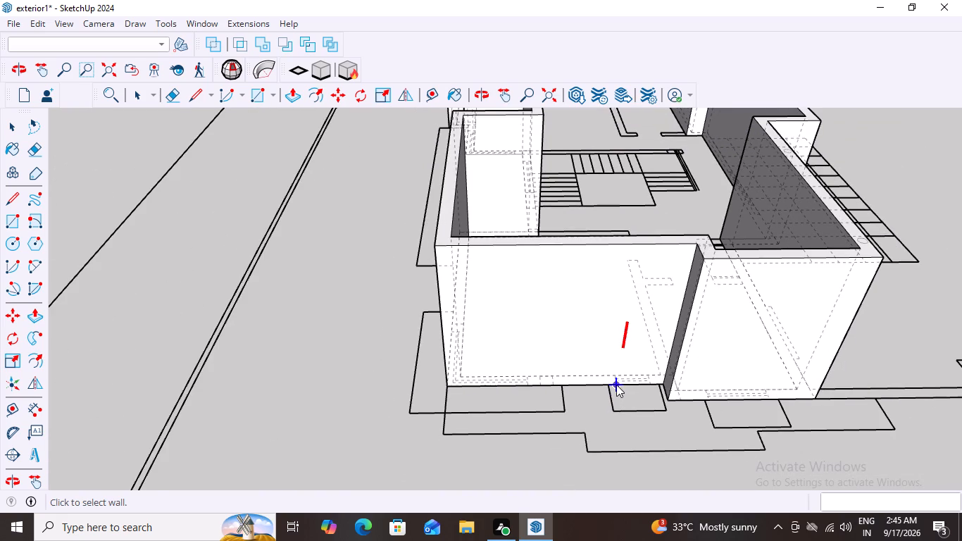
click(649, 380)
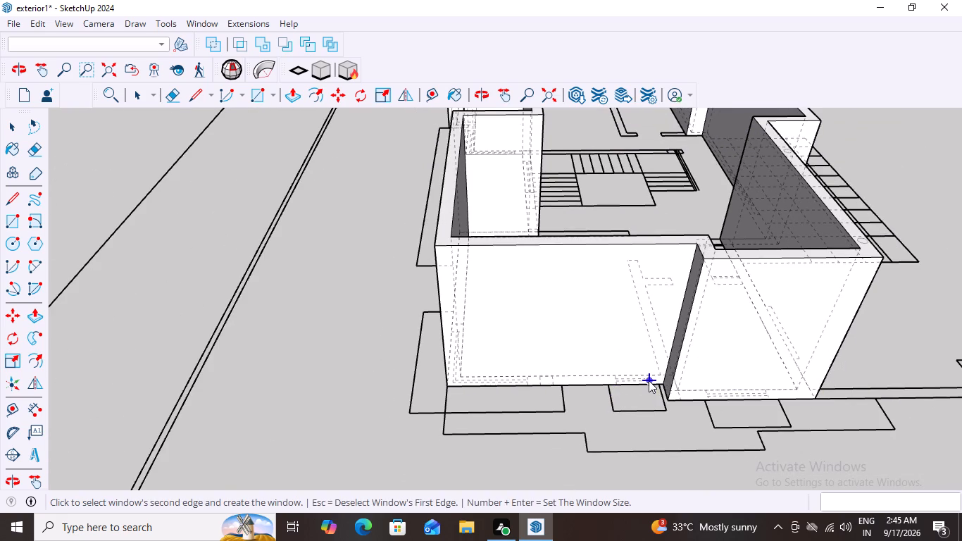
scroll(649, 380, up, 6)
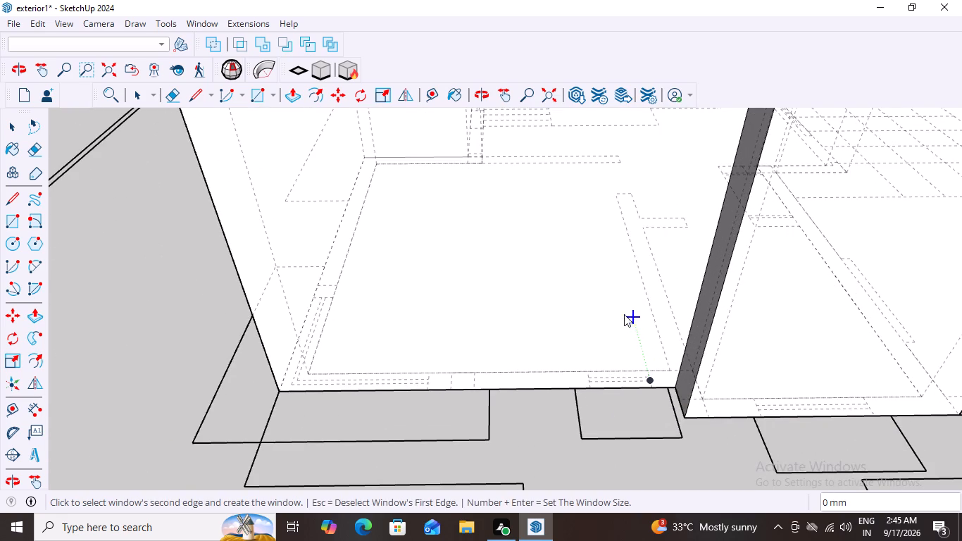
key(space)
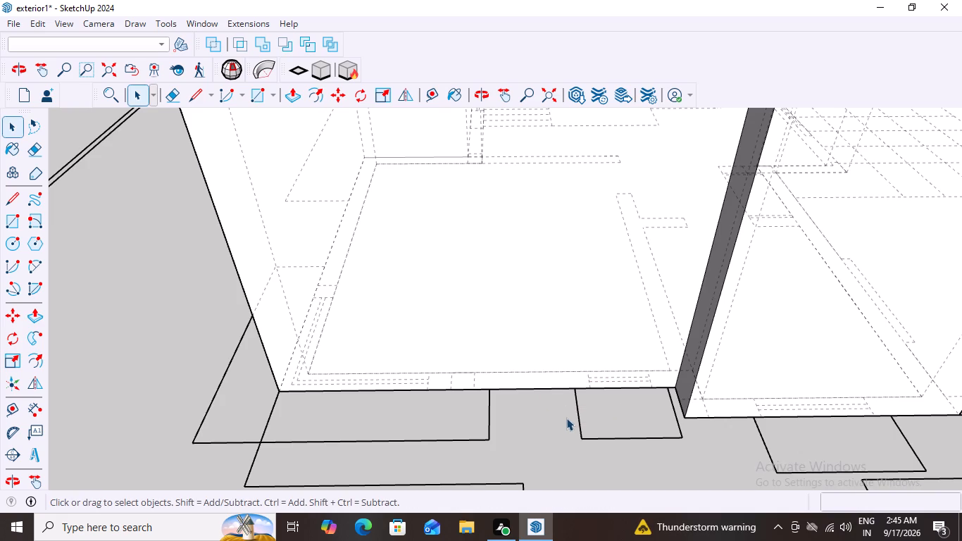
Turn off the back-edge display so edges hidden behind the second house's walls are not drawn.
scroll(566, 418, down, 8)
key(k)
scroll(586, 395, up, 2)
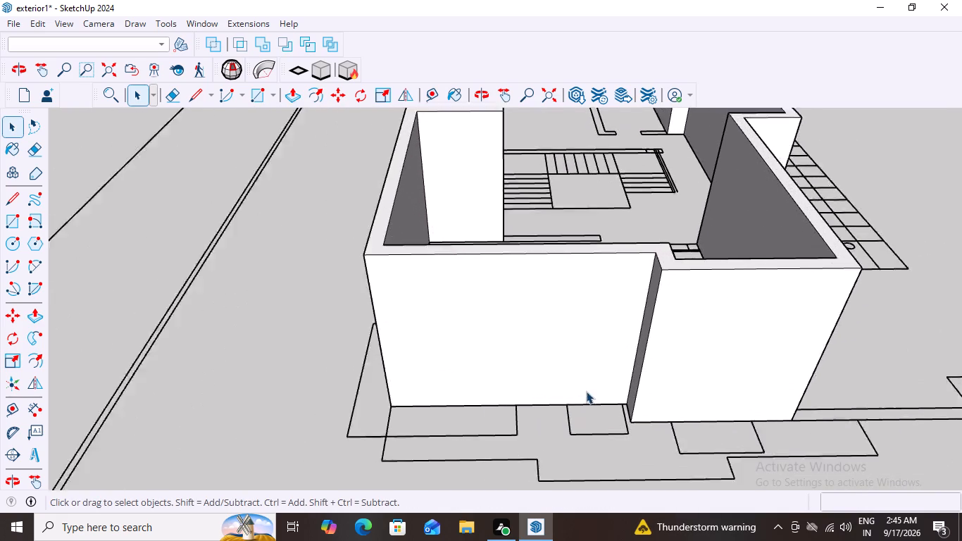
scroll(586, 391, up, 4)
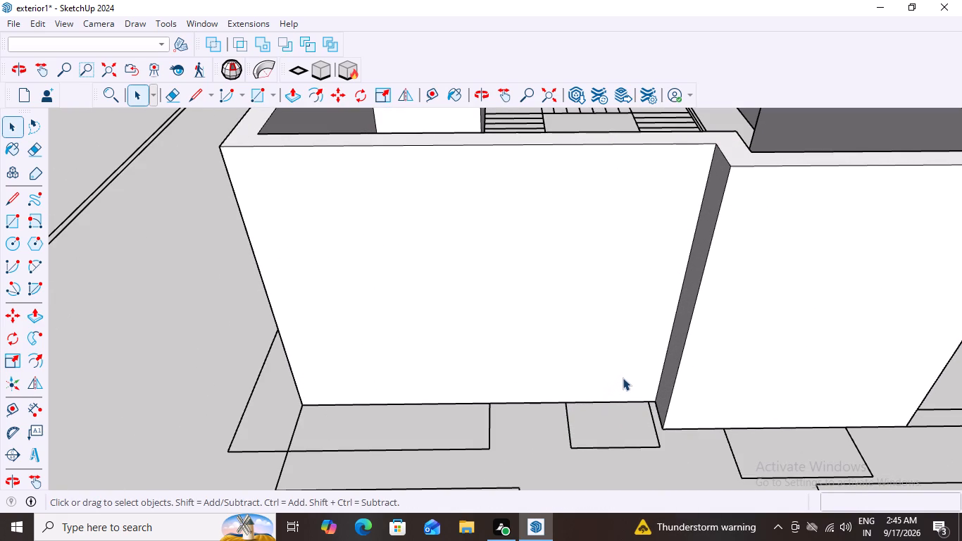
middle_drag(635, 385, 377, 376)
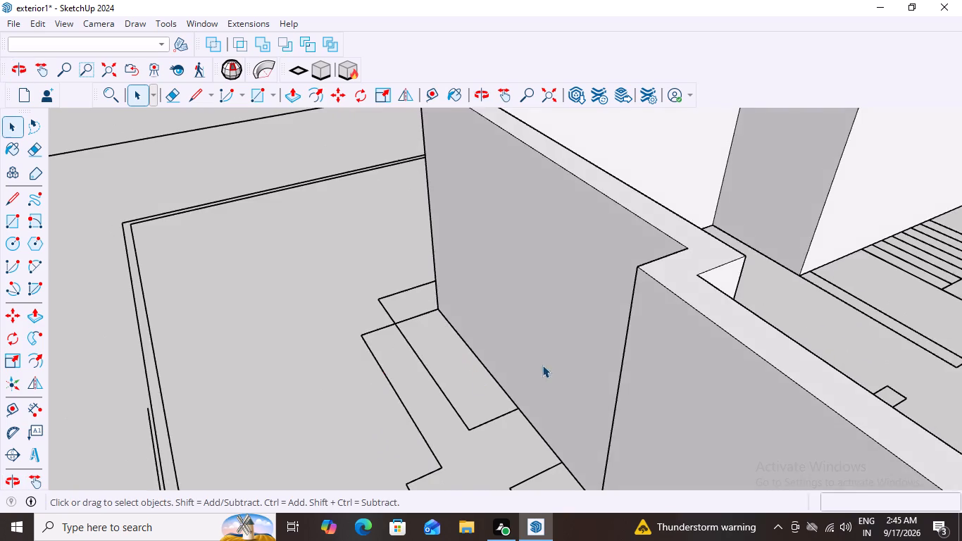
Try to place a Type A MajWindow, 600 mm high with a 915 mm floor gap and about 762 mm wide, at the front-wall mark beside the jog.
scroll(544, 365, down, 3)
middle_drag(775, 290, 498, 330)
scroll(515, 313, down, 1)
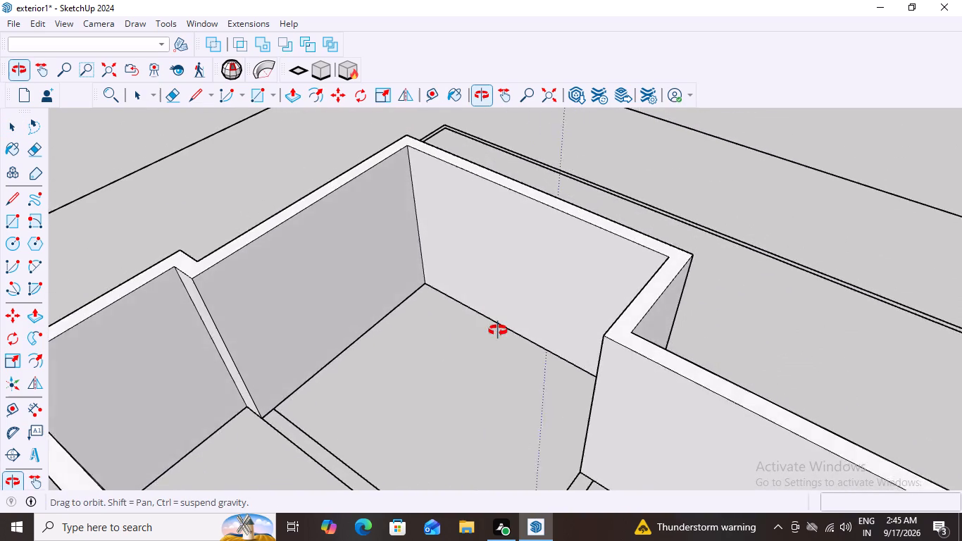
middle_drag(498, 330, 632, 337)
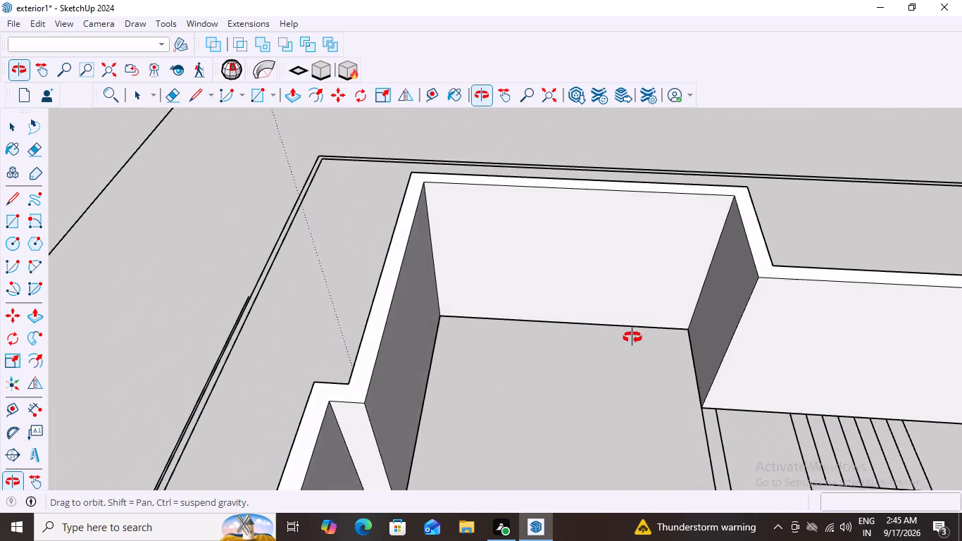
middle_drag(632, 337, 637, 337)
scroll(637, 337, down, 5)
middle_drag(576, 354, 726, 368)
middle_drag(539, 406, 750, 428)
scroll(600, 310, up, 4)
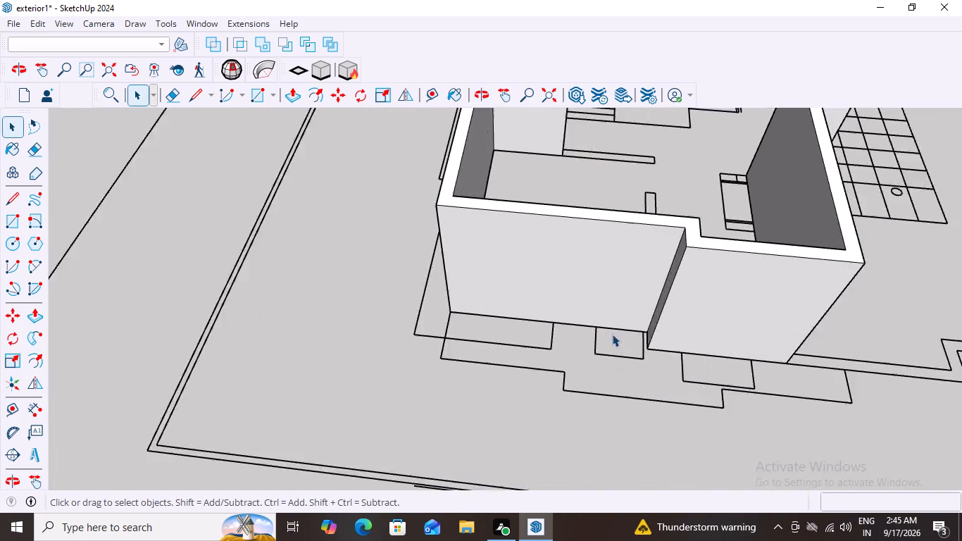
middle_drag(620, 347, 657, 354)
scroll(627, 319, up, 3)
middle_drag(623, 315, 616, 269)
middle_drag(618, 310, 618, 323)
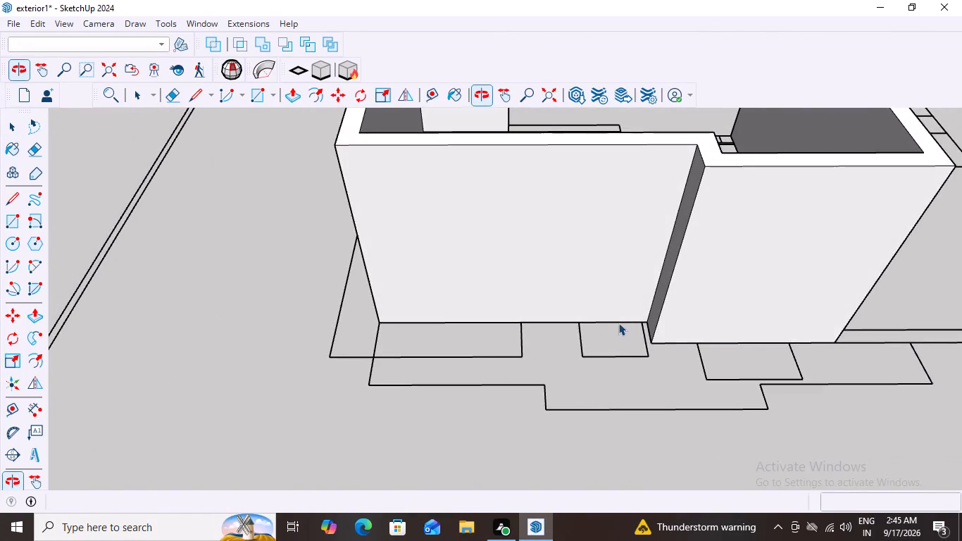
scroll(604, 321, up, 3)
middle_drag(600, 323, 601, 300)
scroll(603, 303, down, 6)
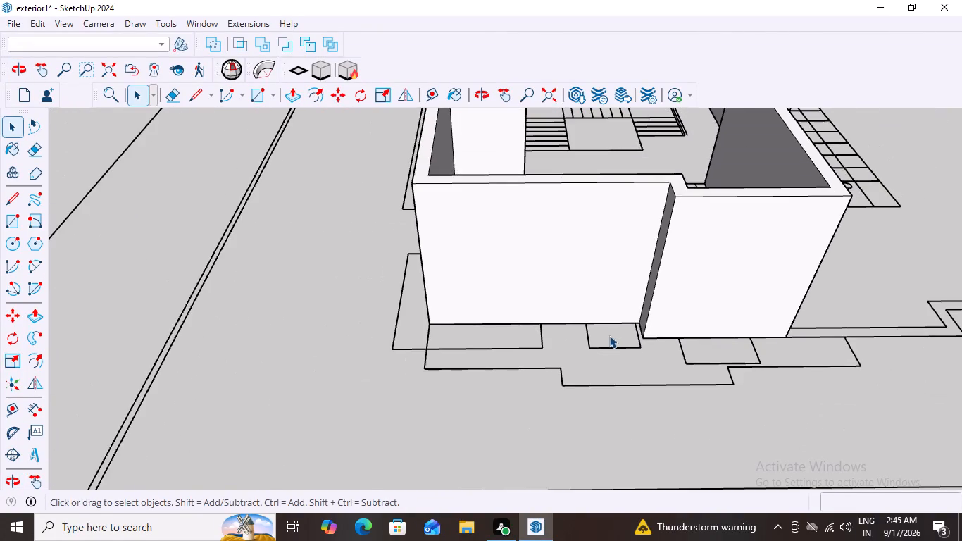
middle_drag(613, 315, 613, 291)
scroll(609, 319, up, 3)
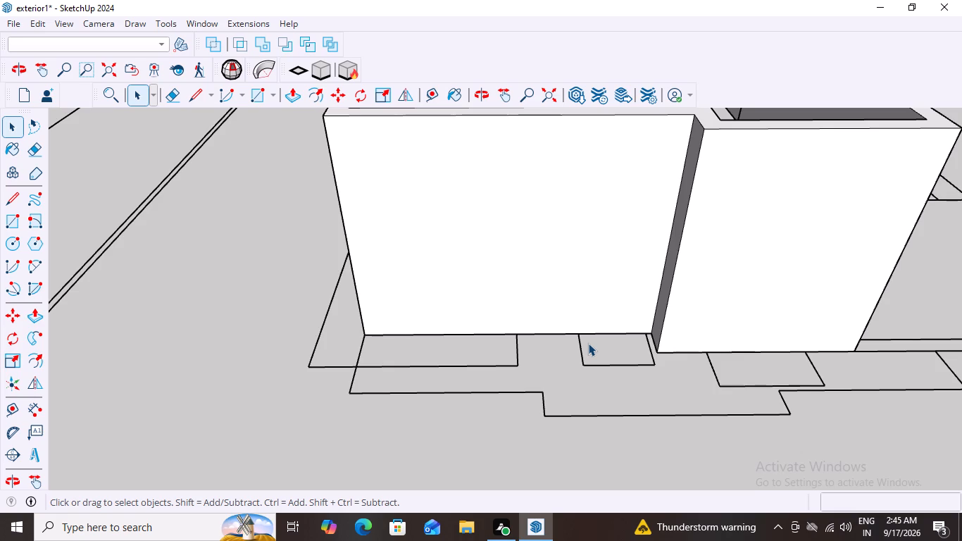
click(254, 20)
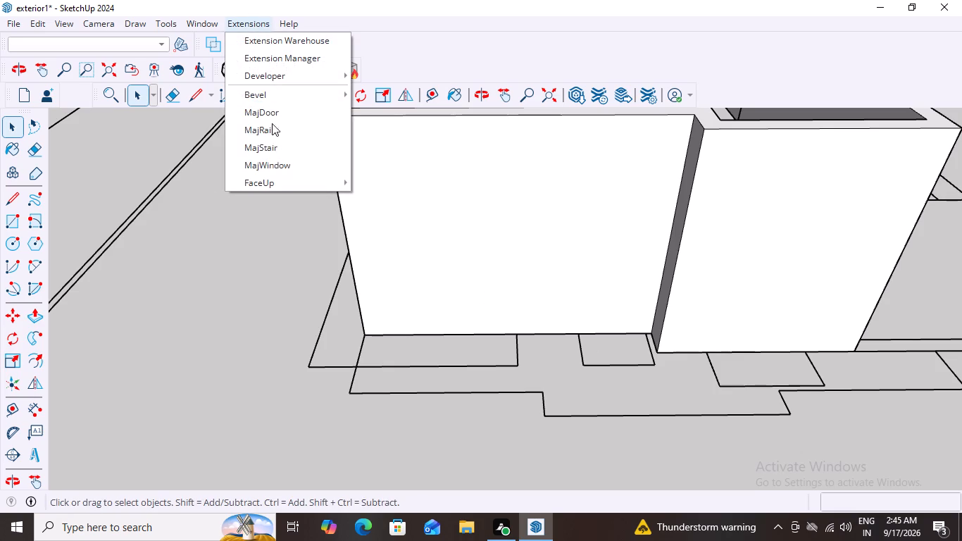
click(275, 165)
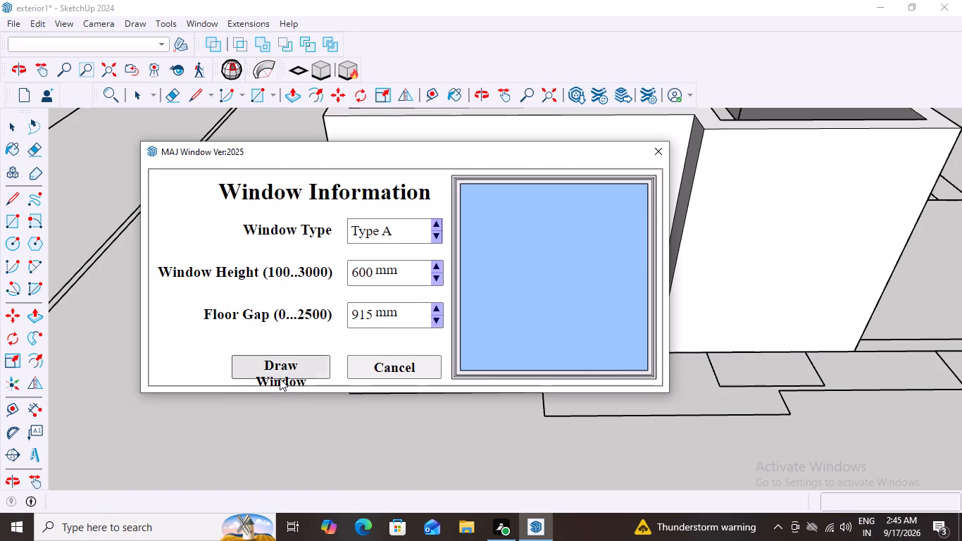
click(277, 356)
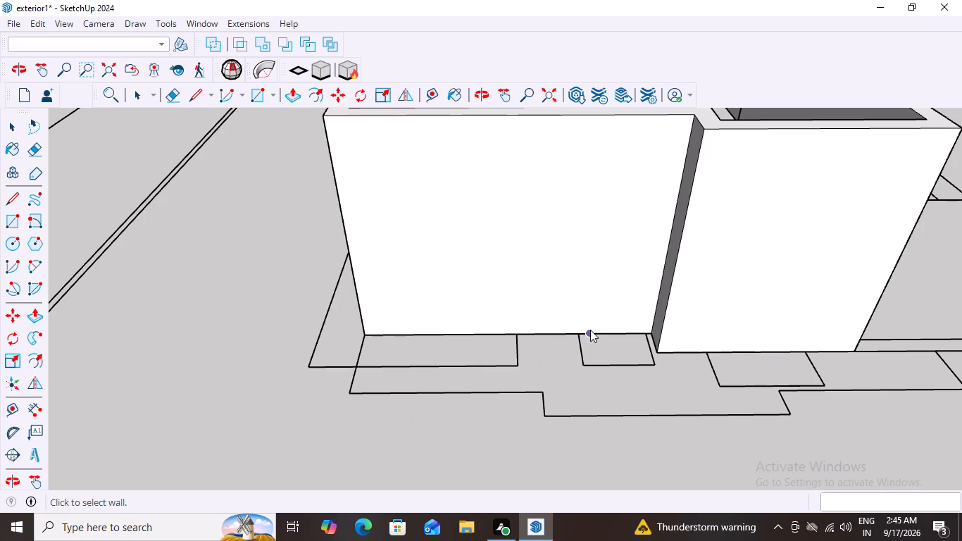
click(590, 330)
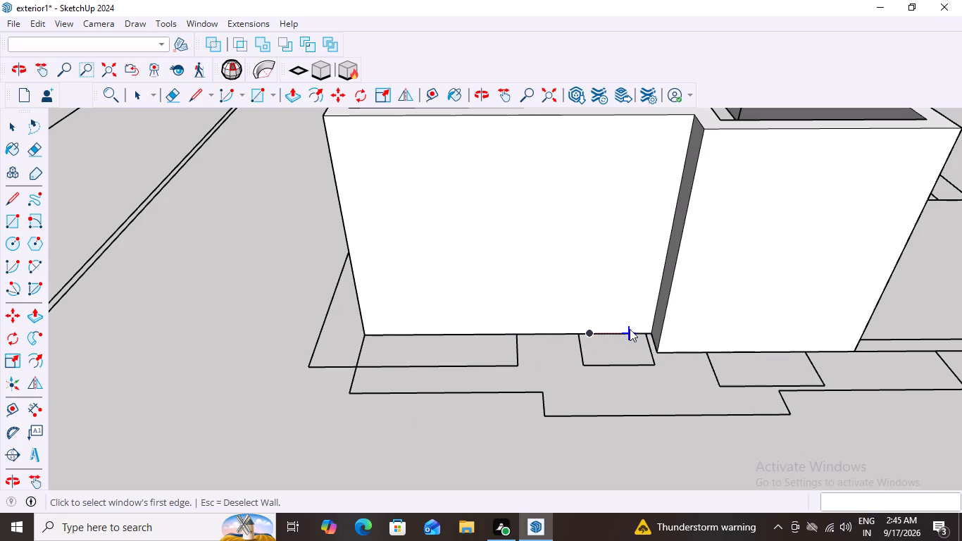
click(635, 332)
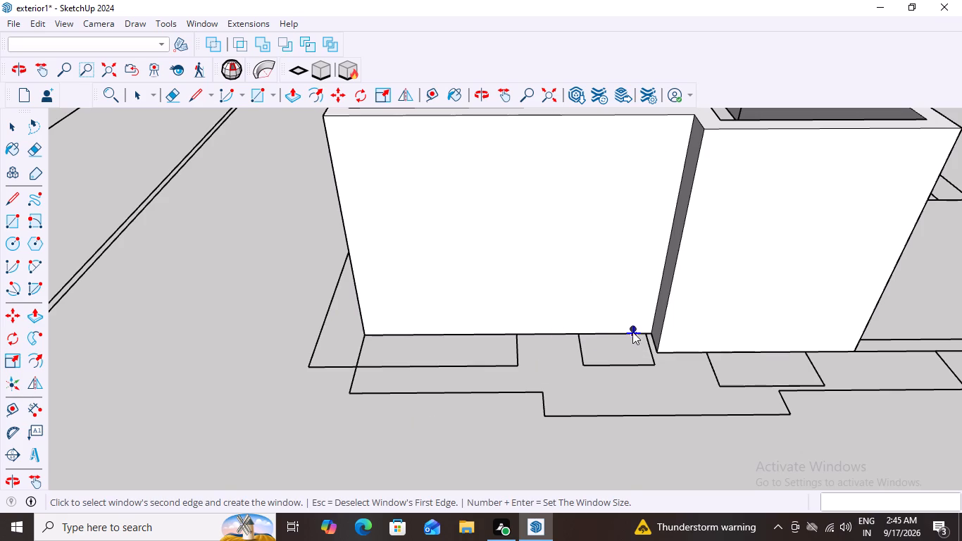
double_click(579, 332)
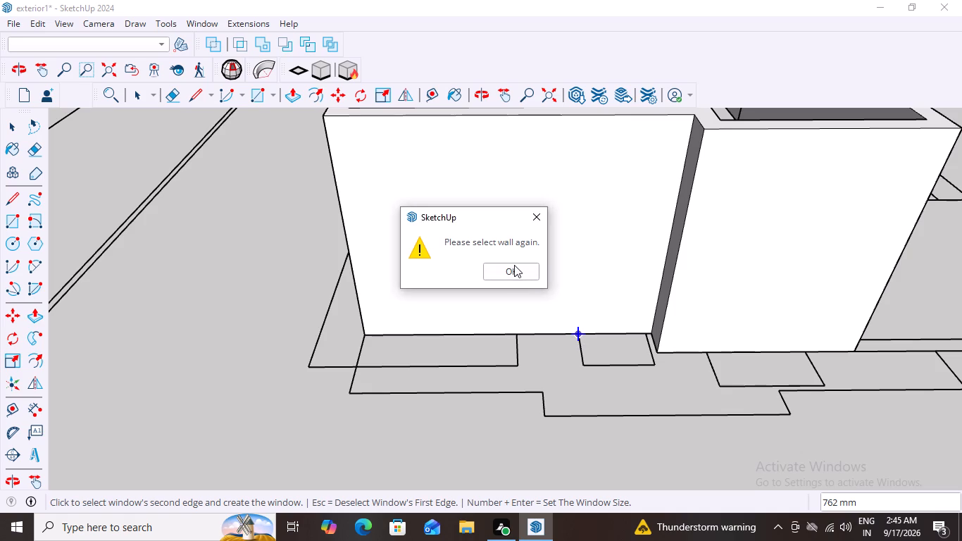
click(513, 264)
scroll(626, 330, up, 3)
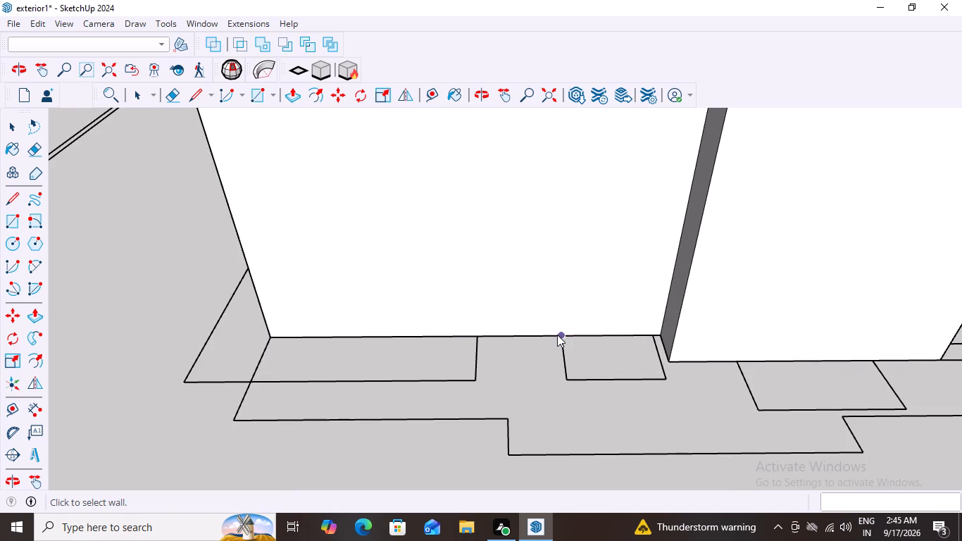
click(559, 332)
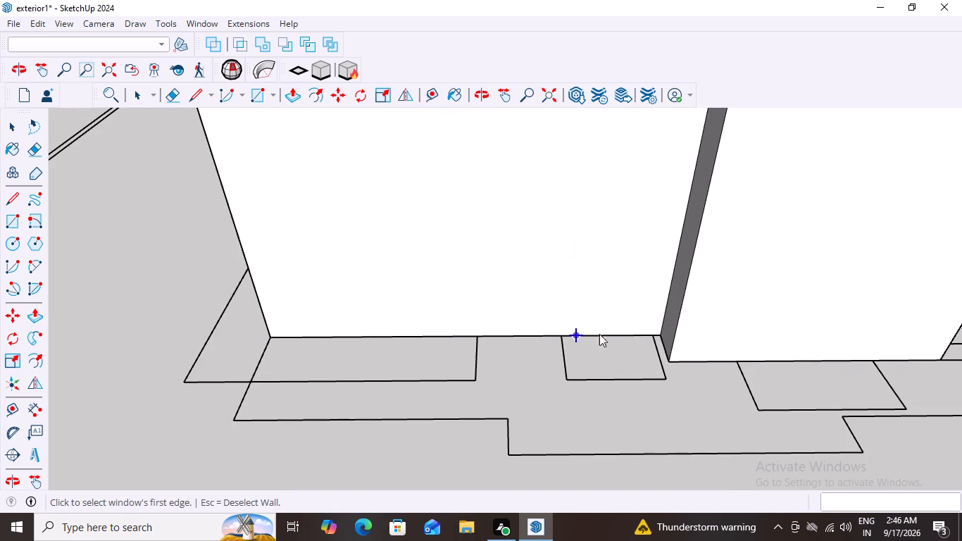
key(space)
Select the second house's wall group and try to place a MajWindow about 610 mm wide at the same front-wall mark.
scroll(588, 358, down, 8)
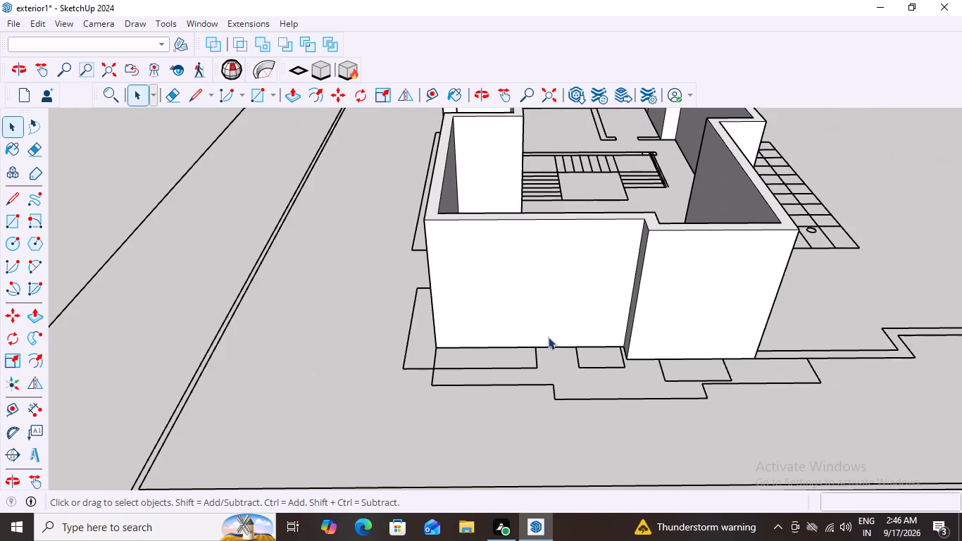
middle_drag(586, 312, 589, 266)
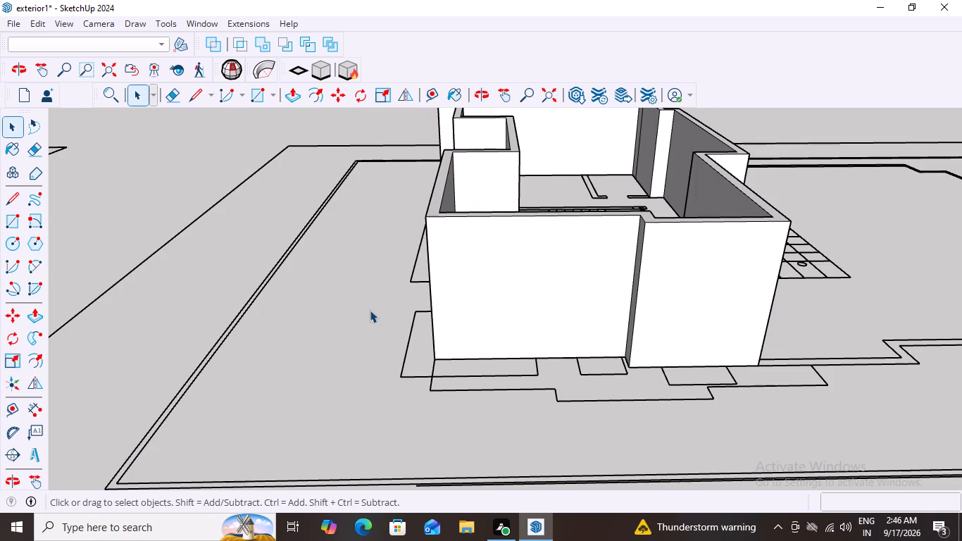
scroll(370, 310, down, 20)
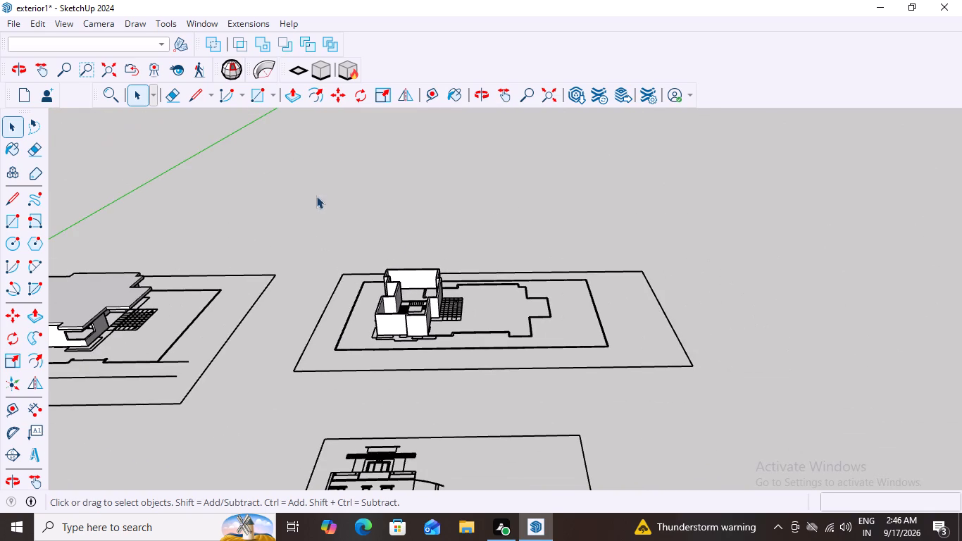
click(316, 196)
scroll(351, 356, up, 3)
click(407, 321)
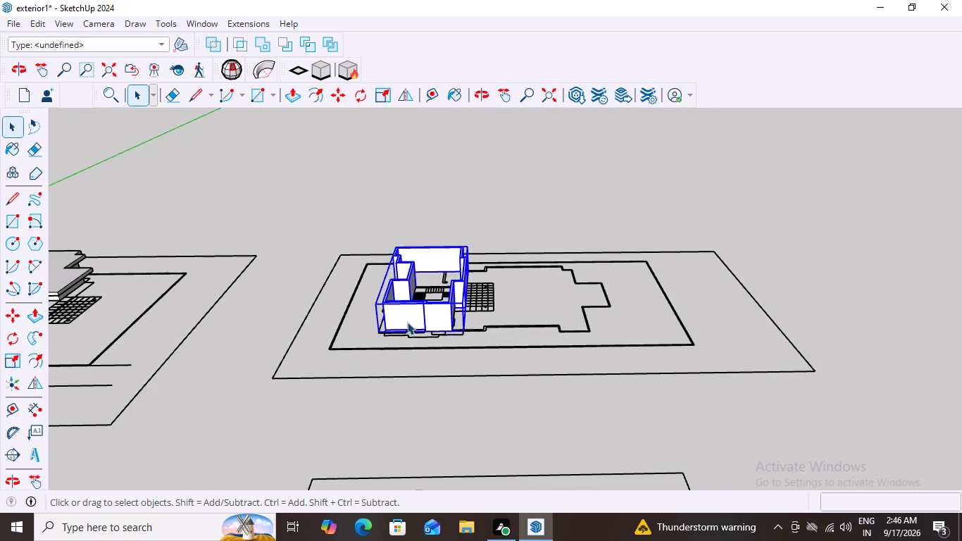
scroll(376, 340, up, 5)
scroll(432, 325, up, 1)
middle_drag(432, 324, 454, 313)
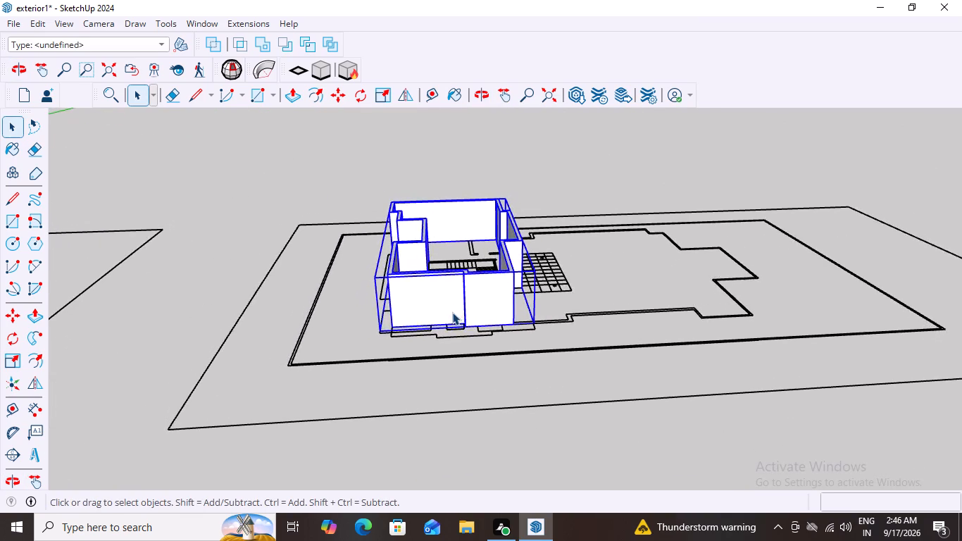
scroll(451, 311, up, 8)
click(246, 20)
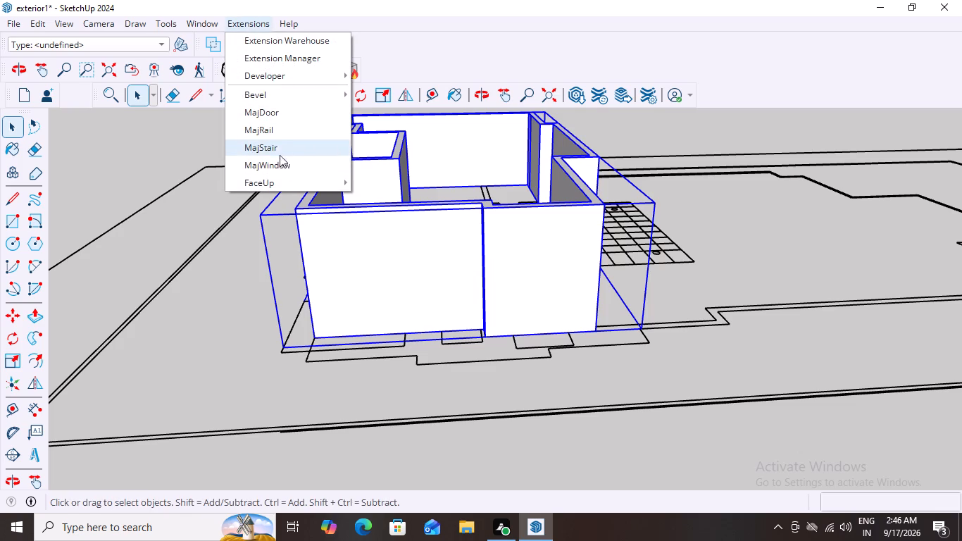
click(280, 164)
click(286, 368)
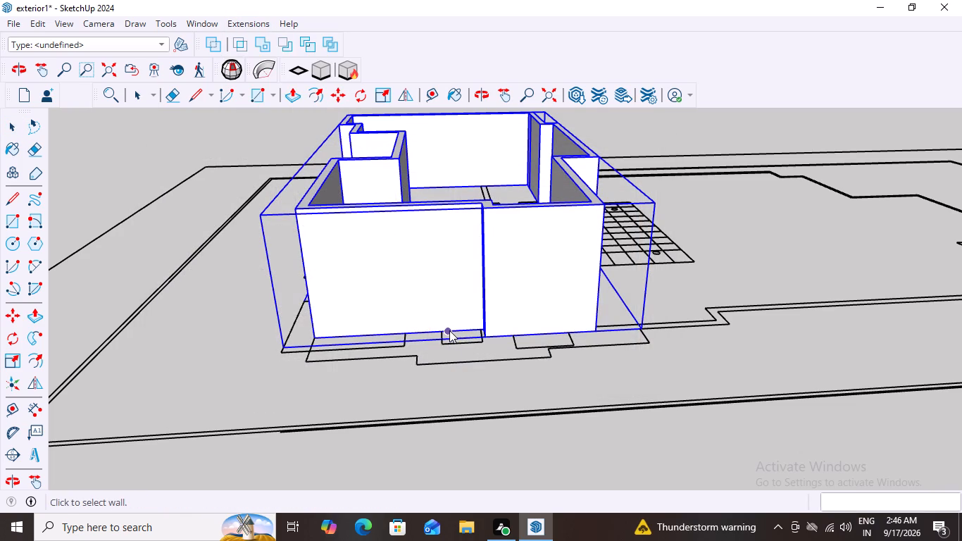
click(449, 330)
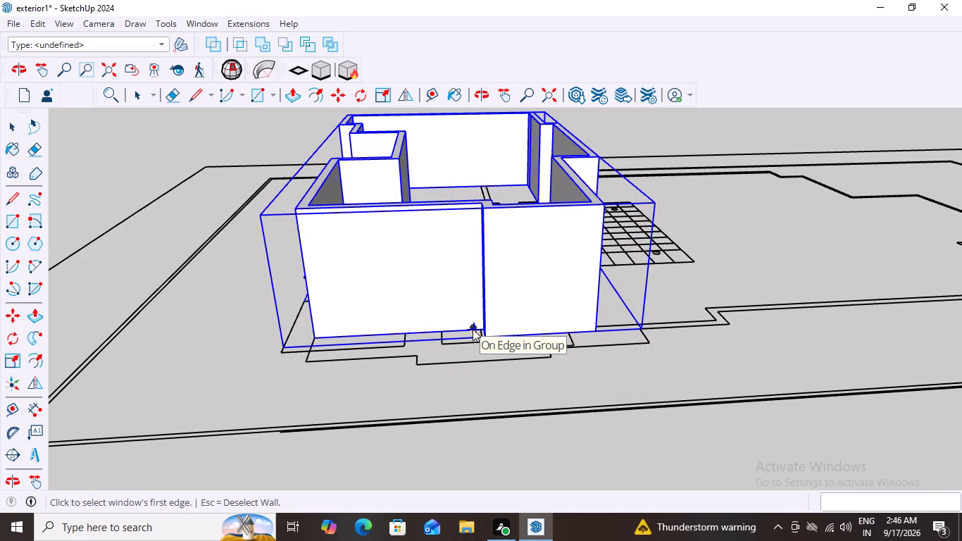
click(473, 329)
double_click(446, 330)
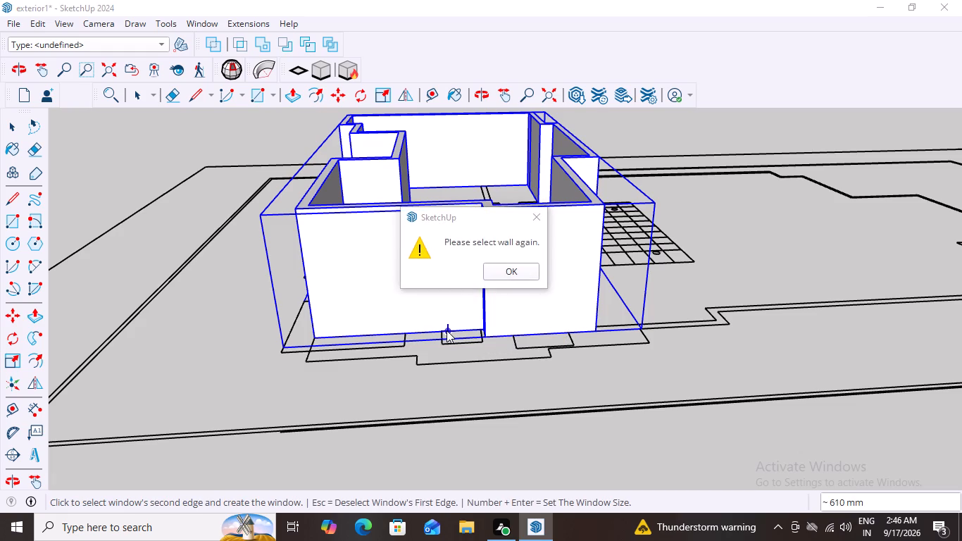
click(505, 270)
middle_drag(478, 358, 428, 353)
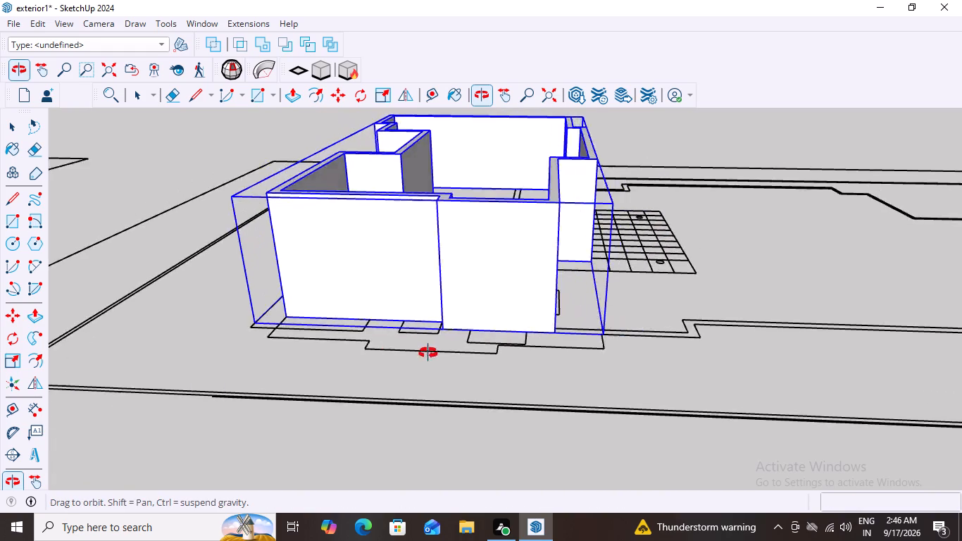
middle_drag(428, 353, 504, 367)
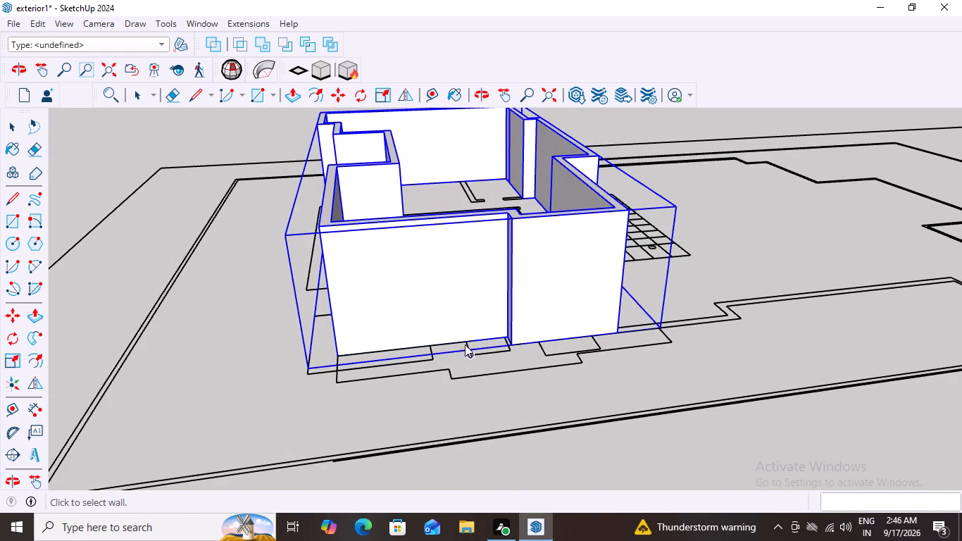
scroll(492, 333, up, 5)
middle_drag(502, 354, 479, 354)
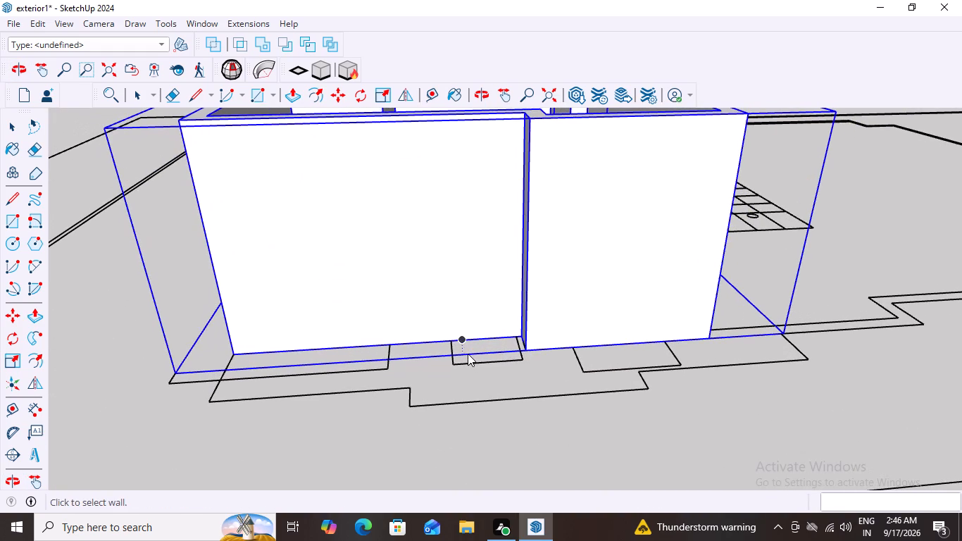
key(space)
Open the second house's wall group for editing.
scroll(437, 378, down, 7)
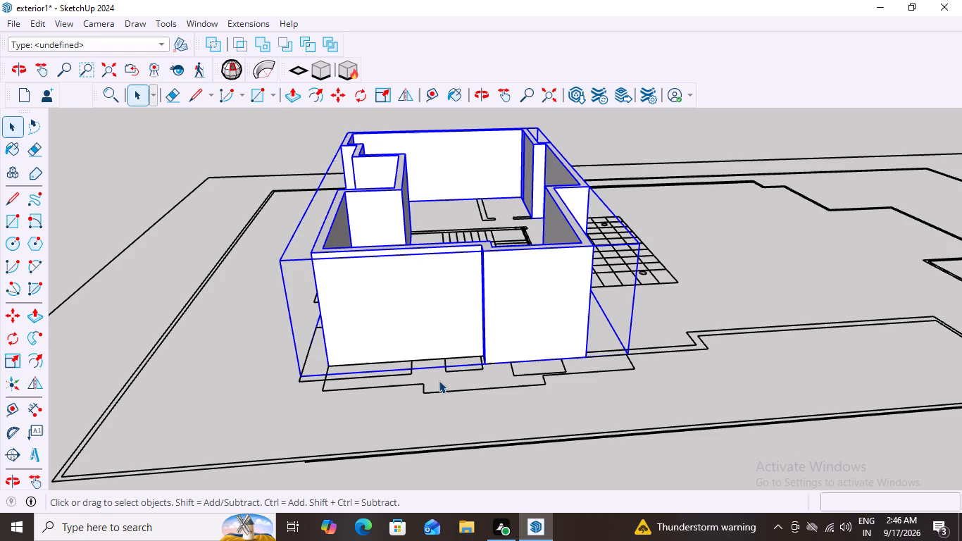
scroll(416, 358, down, 3)
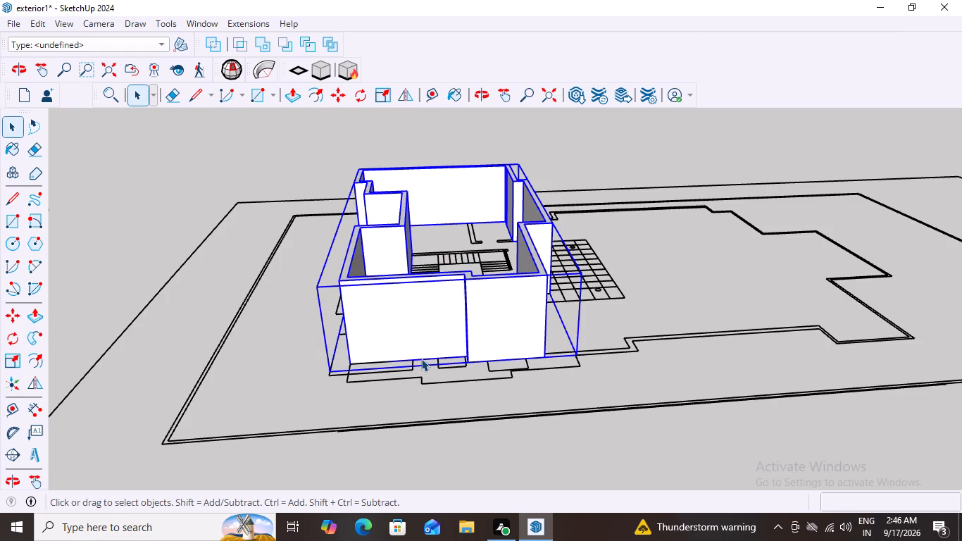
click(404, 329)
click(404, 329)
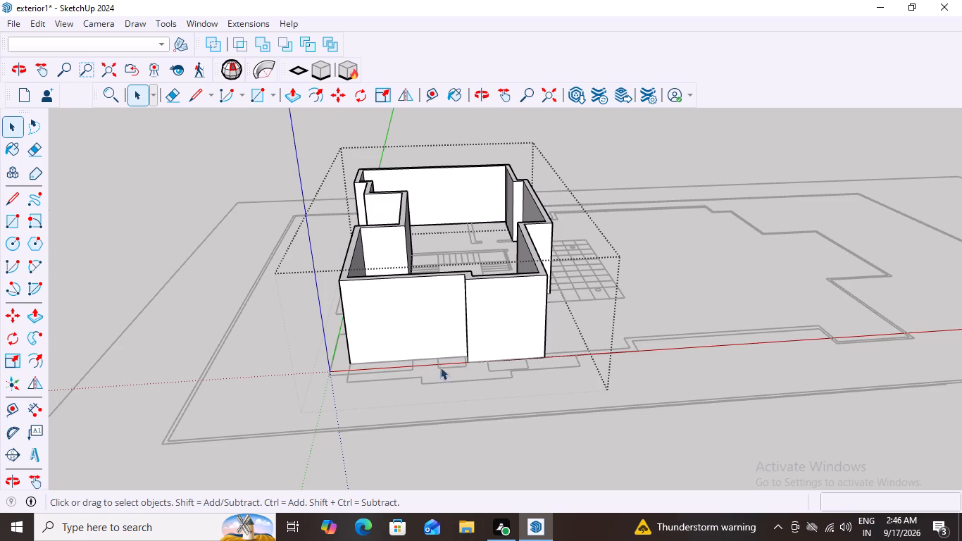
Place a Type A MajWindow, 600 mm high with a 915 mm floor gap and about 610 mm wide, at the front-wall mark beside the jog.
middle_drag(439, 344, 369, 340)
scroll(367, 340, down, 12)
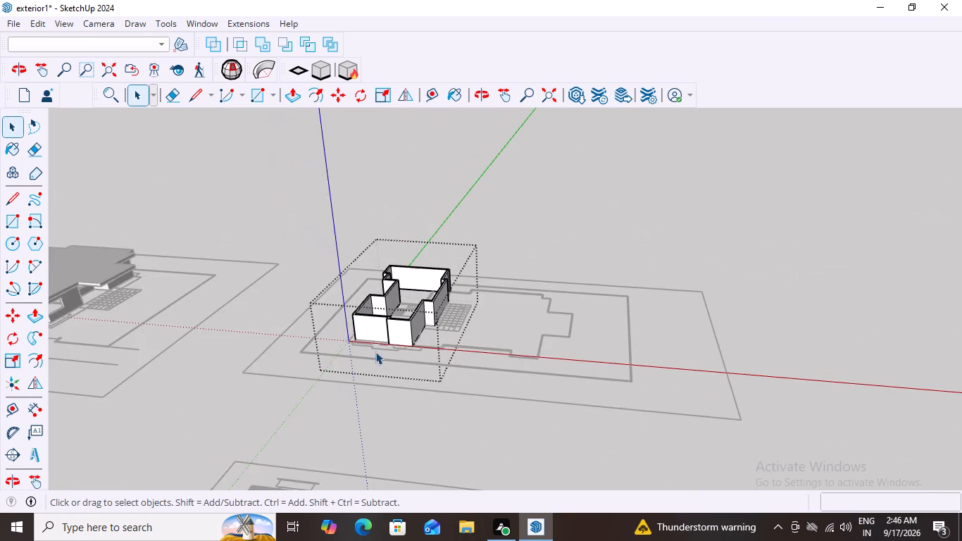
scroll(370, 360, down, 4)
middle_drag(360, 352, 449, 345)
scroll(416, 368, up, 3)
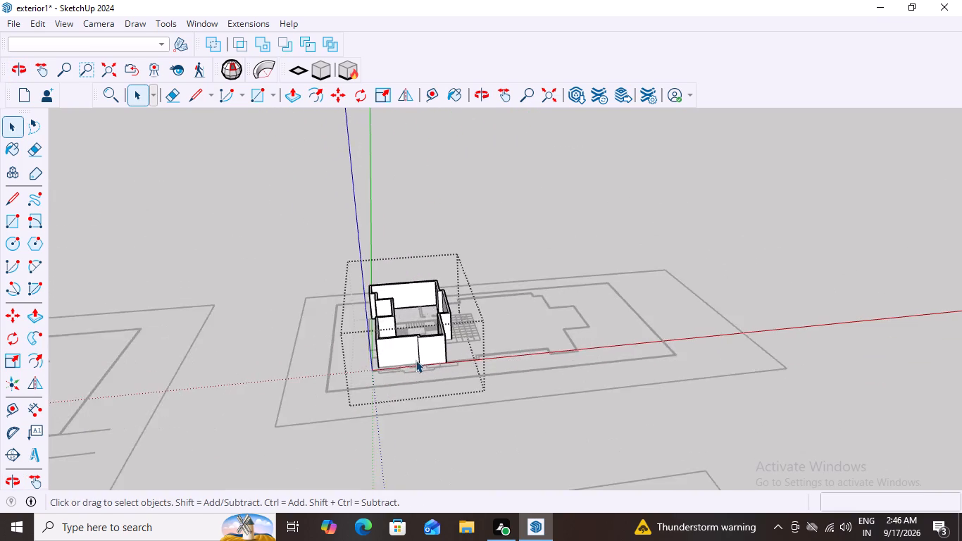
scroll(416, 360, up, 16)
middle_drag(389, 373, 372, 357)
click(245, 20)
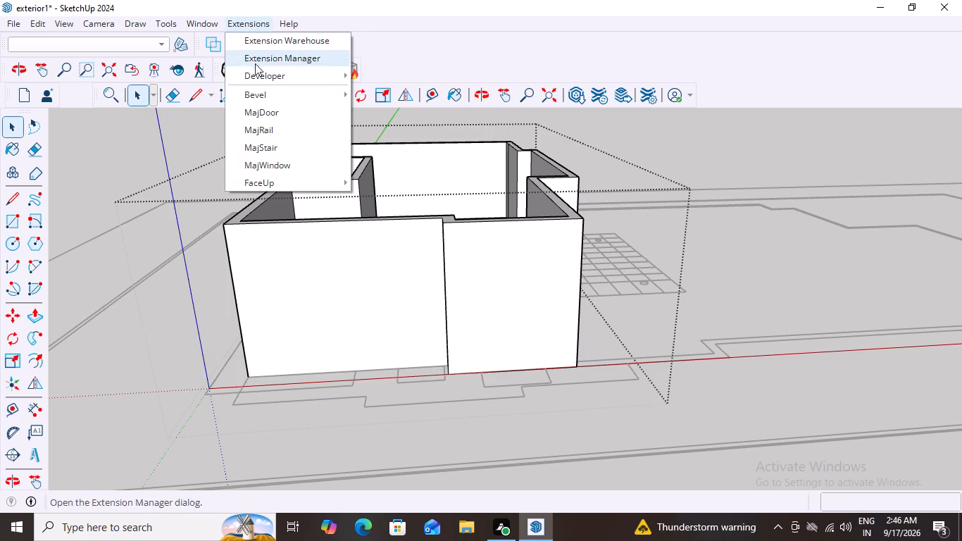
click(257, 166)
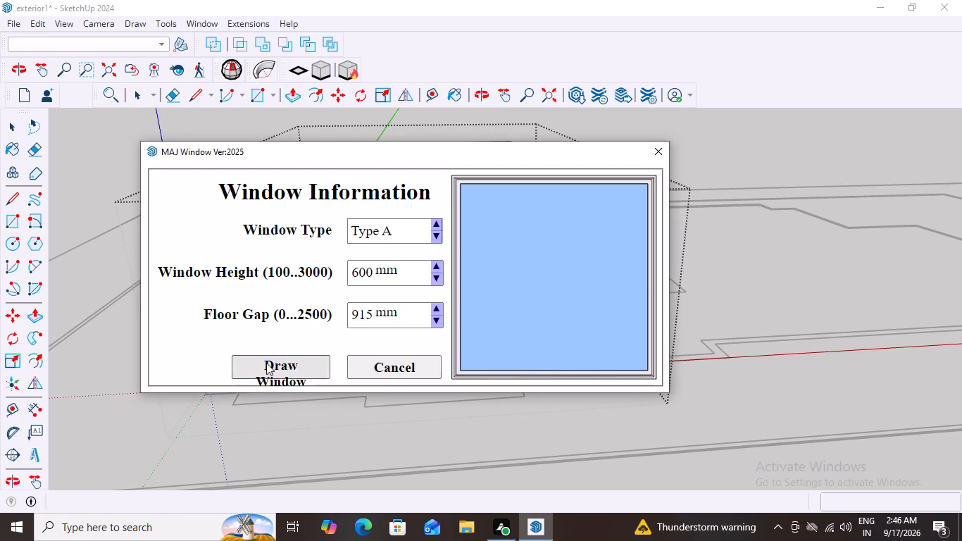
click(266, 363)
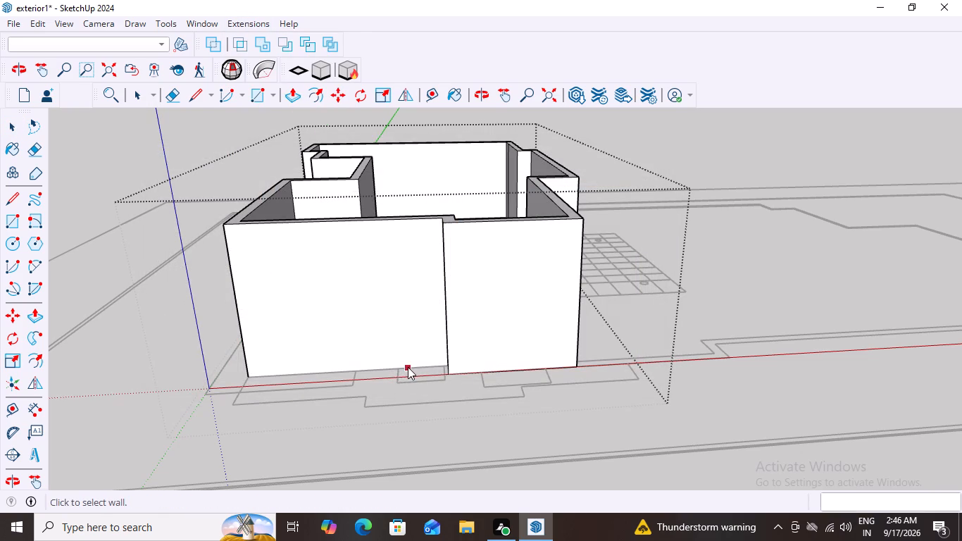
scroll(400, 371, up, 7)
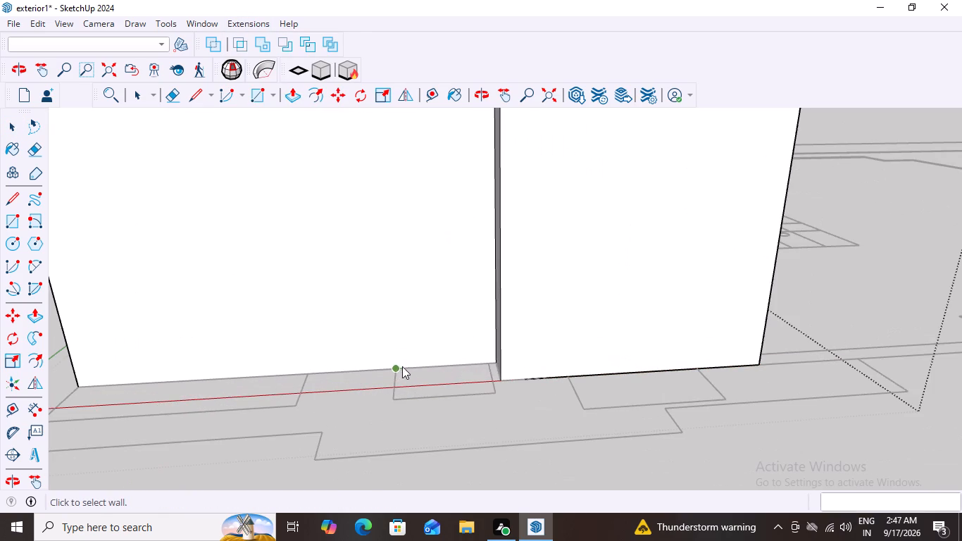
click(407, 368)
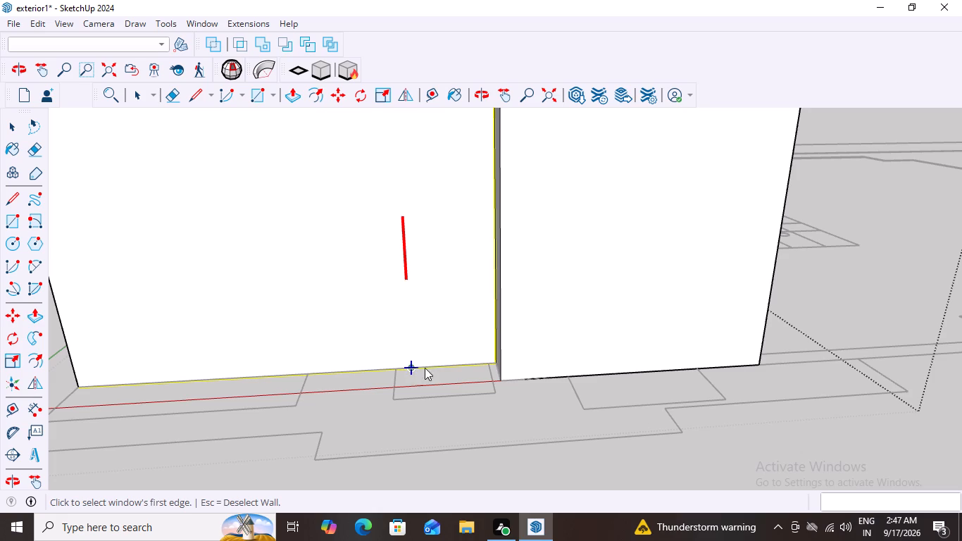
click(473, 364)
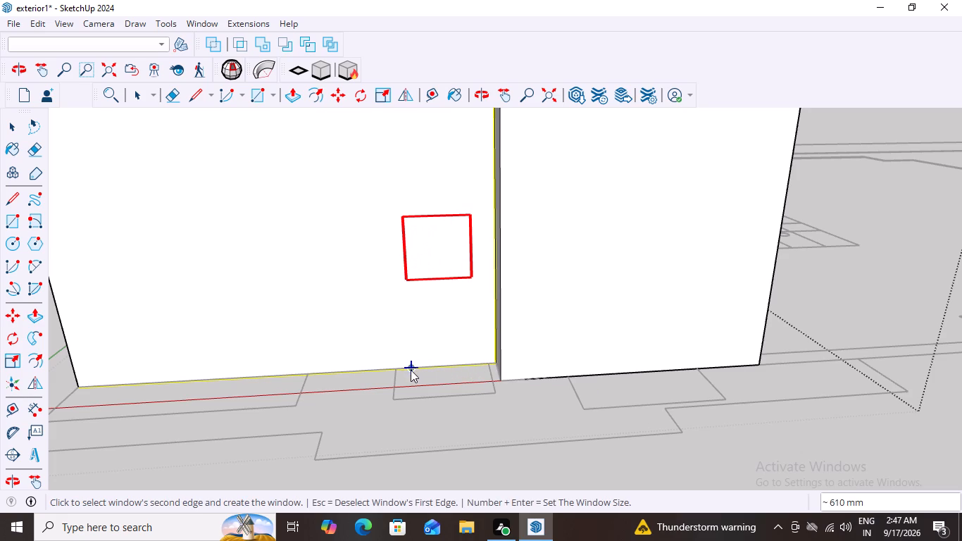
click(409, 368)
Examine the new front-wall window and the neighbouring plan marks from several angles.
scroll(429, 409, down, 8)
middle_drag(488, 438, 506, 435)
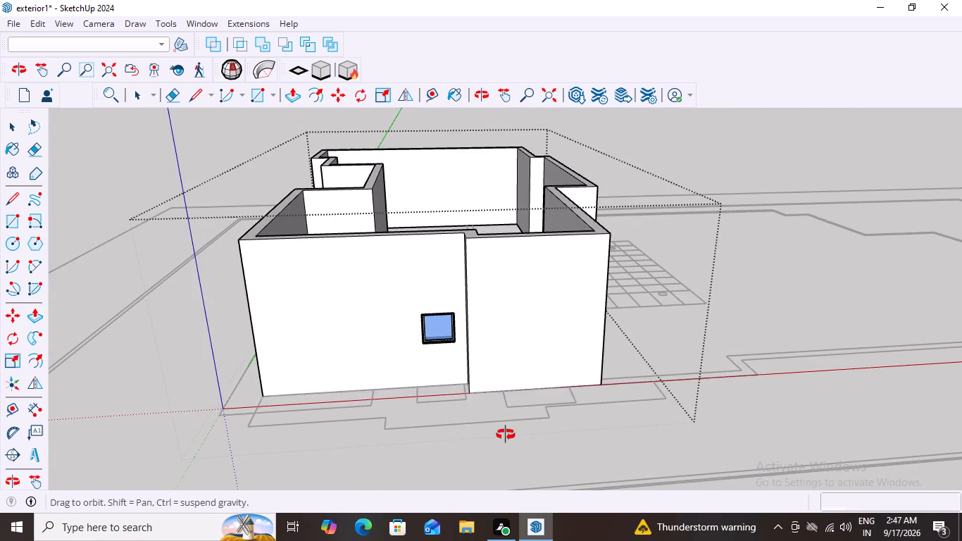
middle_drag(506, 435, 391, 411)
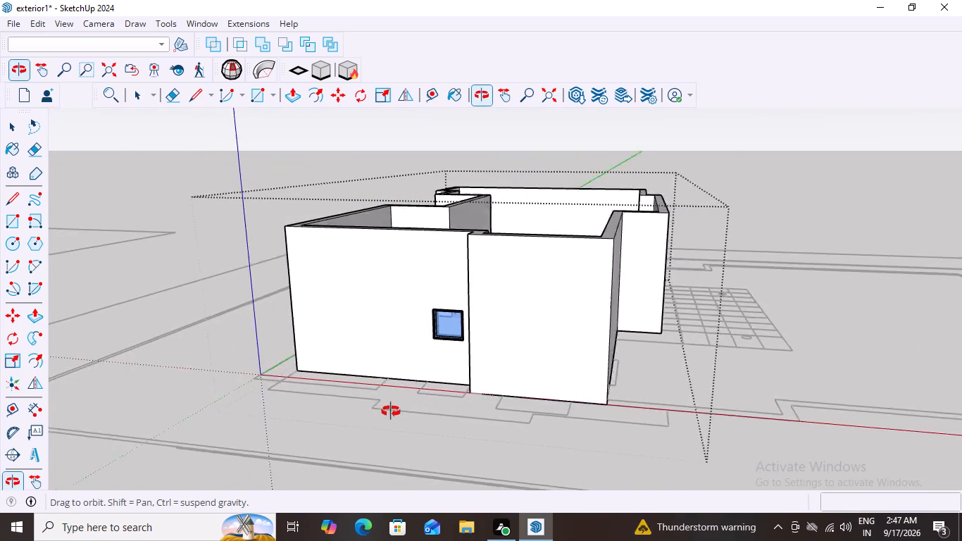
middle_drag(391, 411, 634, 366)
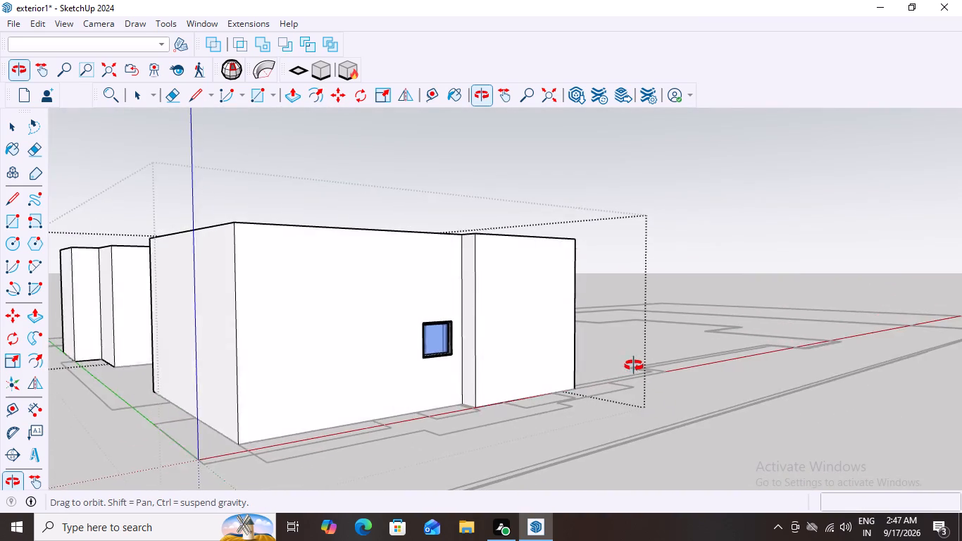
middle_drag(634, 366, 583, 391)
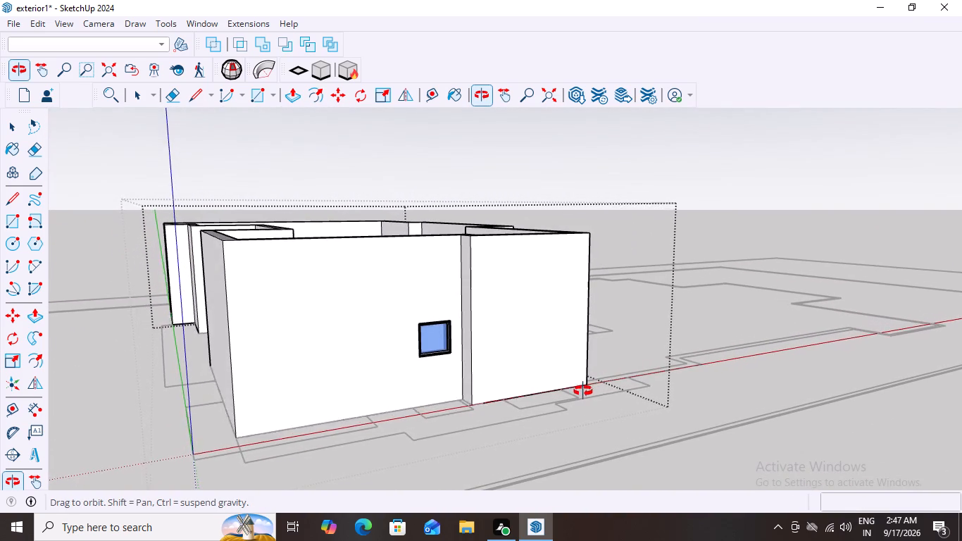
middle_drag(583, 391, 570, 402)
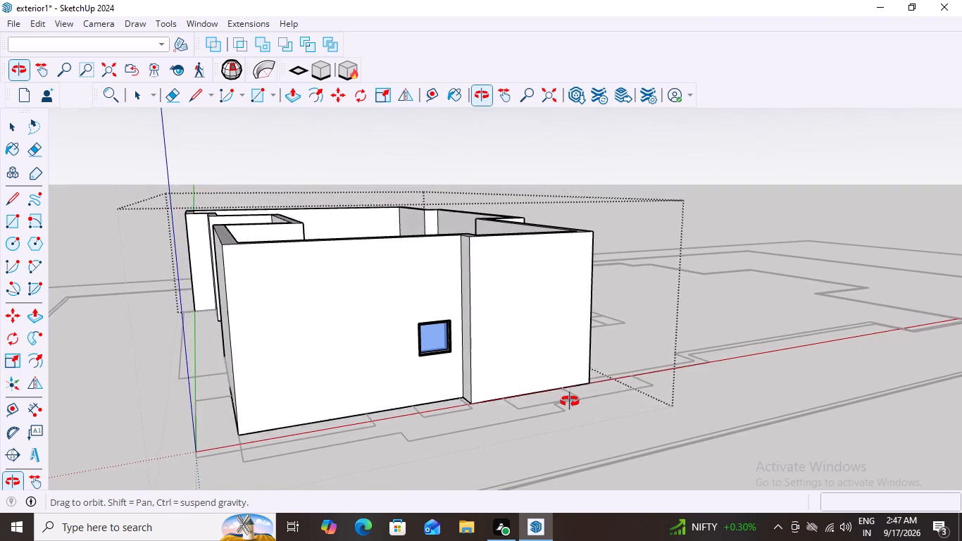
middle_drag(570, 402, 525, 399)
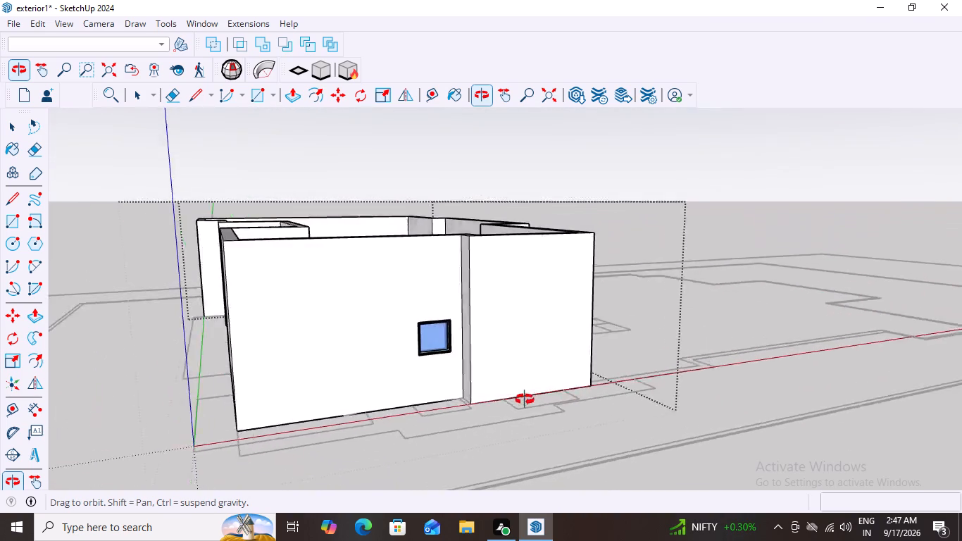
middle_drag(525, 399, 474, 437)
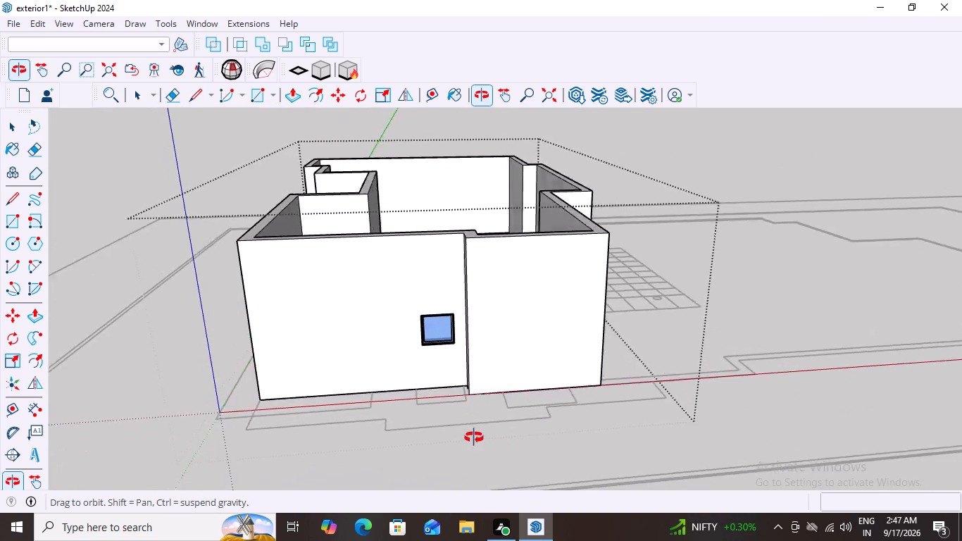
middle_drag(474, 437, 636, 431)
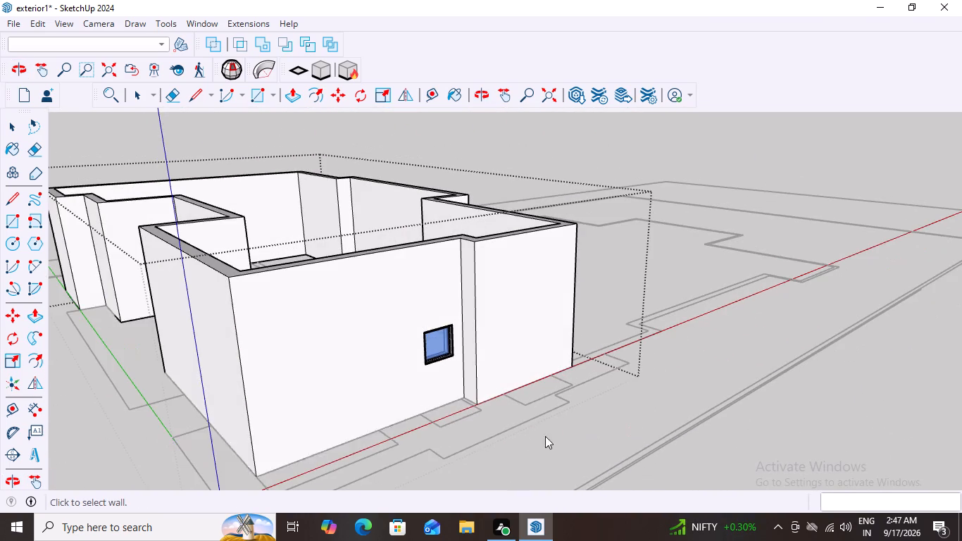
scroll(493, 410, up, 8)
middle_drag(551, 438, 538, 438)
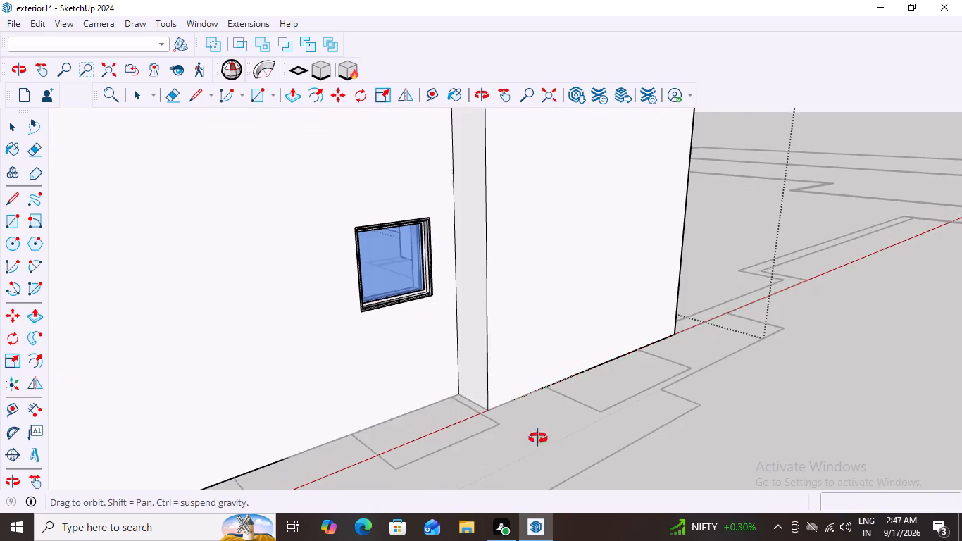
middle_drag(538, 438, 452, 444)
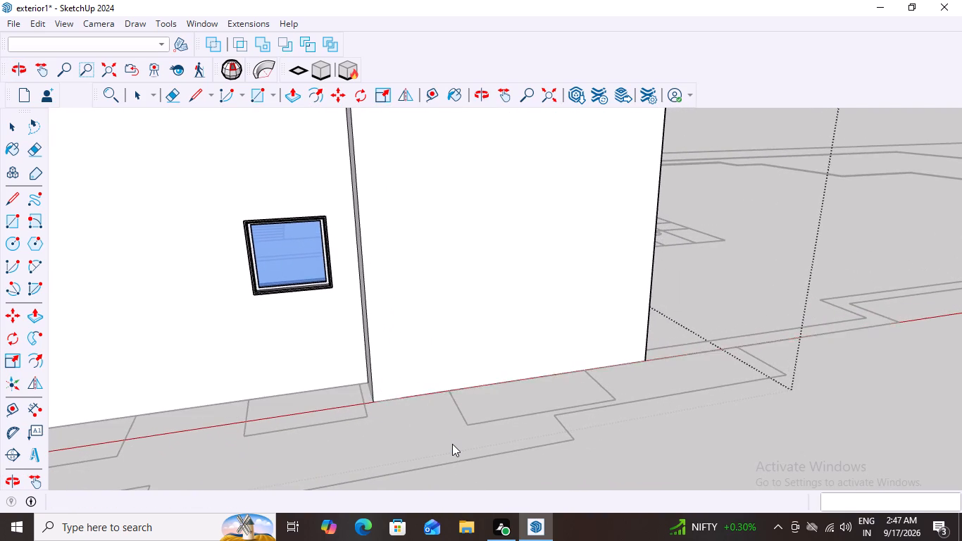
scroll(452, 444, down, 9)
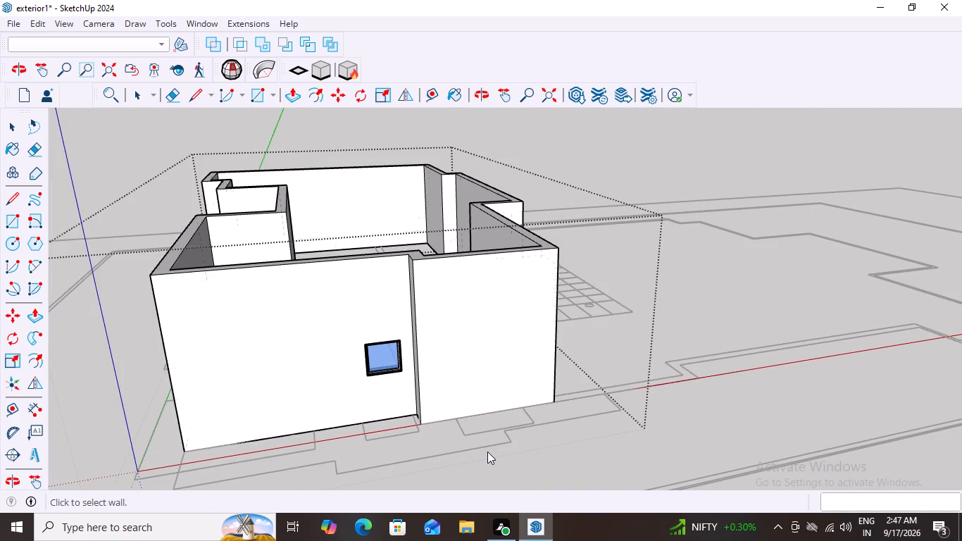
Turn on the back-edge display so edges hidden behind the second house's walls are drawn dashed.
key(k)
Examine the second house's front wall, its window and the plan marks along its base from several angles.
middle_drag(537, 423, 452, 450)
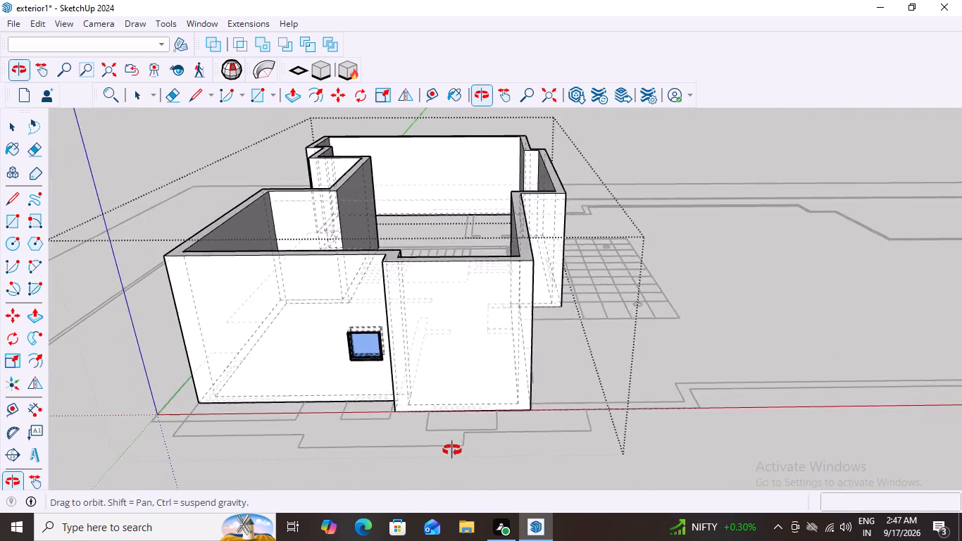
middle_drag(452, 450, 437, 499)
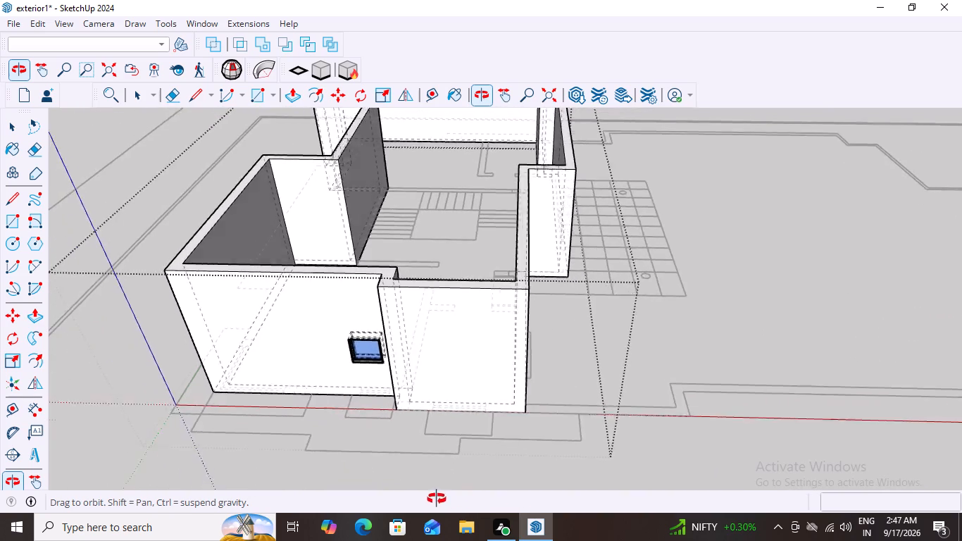
middle_drag(437, 499, 570, 499)
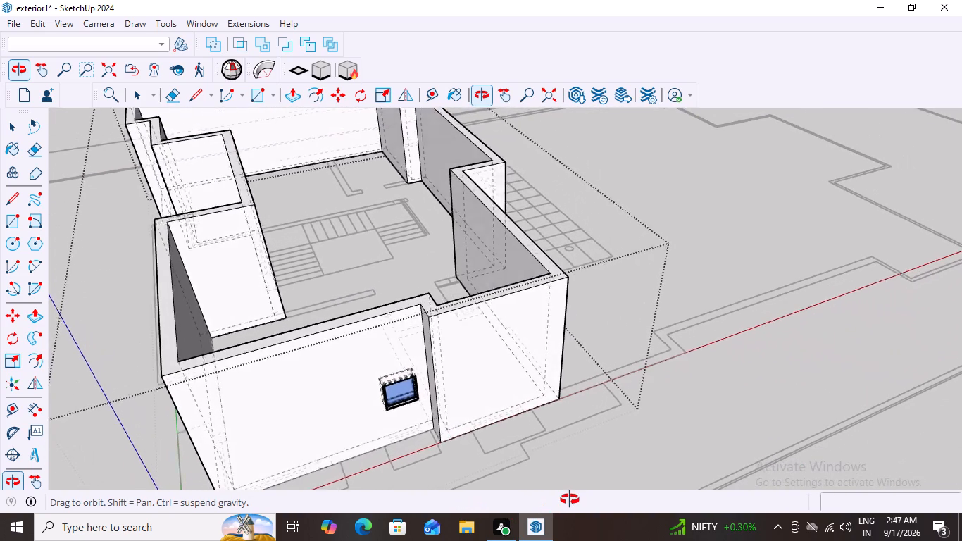
middle_drag(570, 499, 483, 509)
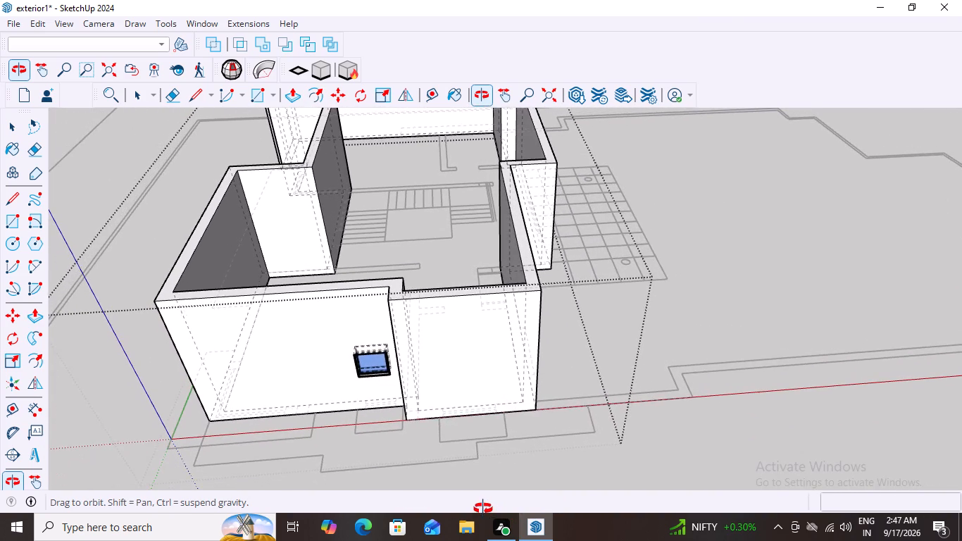
middle_drag(483, 509, 483, 506)
middle_drag(589, 412, 508, 460)
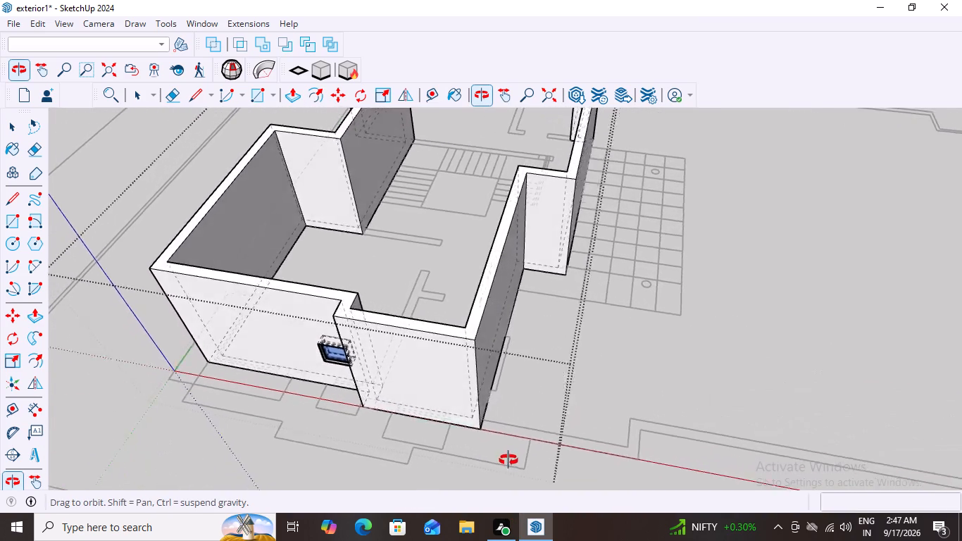
middle_drag(508, 460, 606, 449)
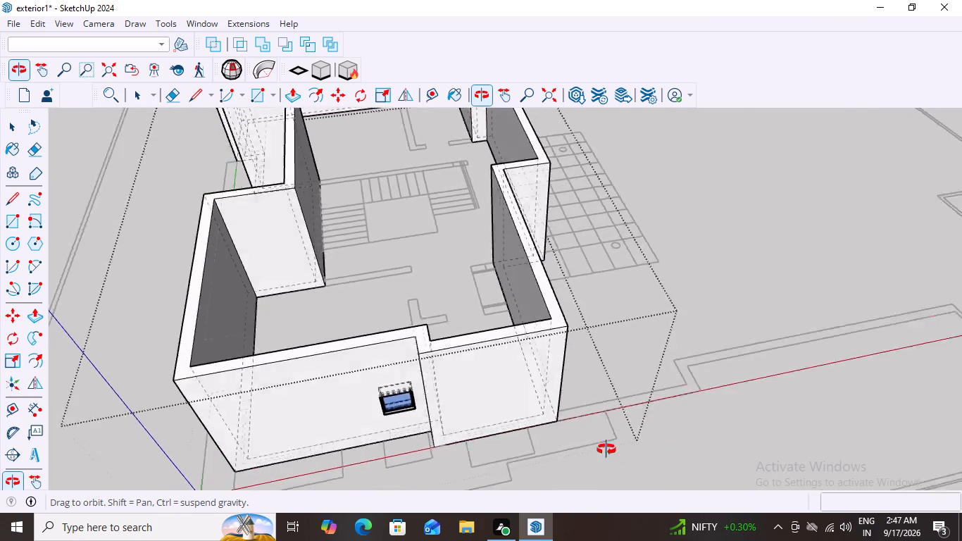
middle_drag(606, 449, 566, 421)
scroll(295, 425, up, 5)
middle_drag(298, 420, 301, 424)
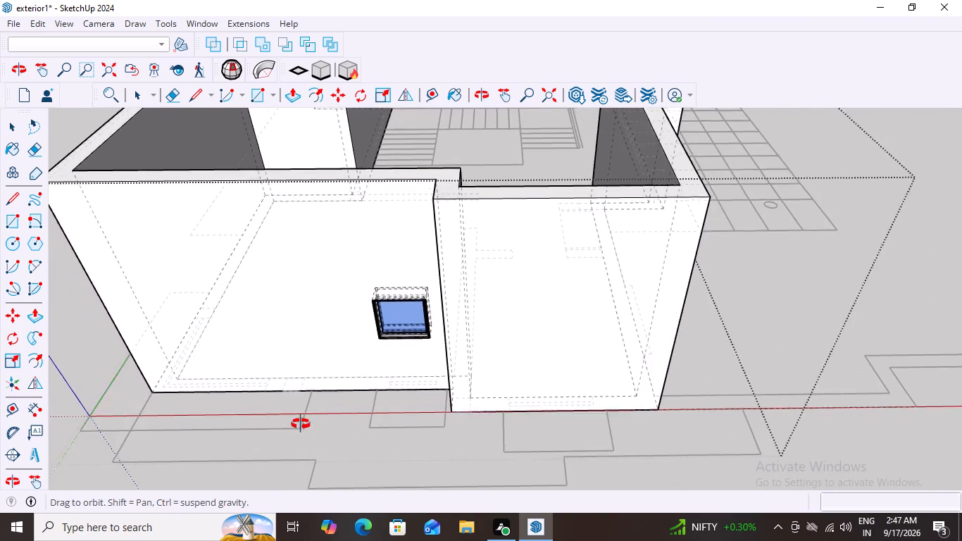
middle_drag(301, 424, 389, 466)
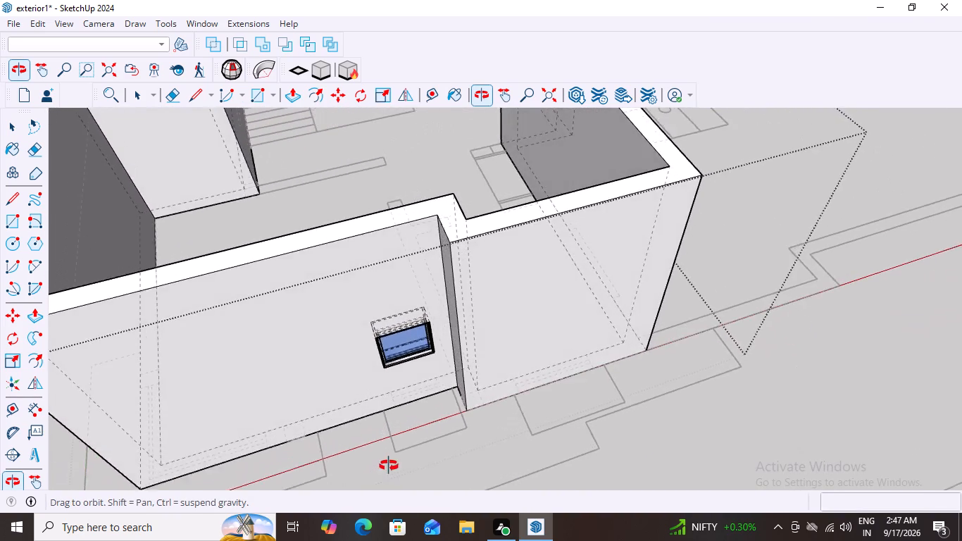
middle_drag(389, 466, 312, 473)
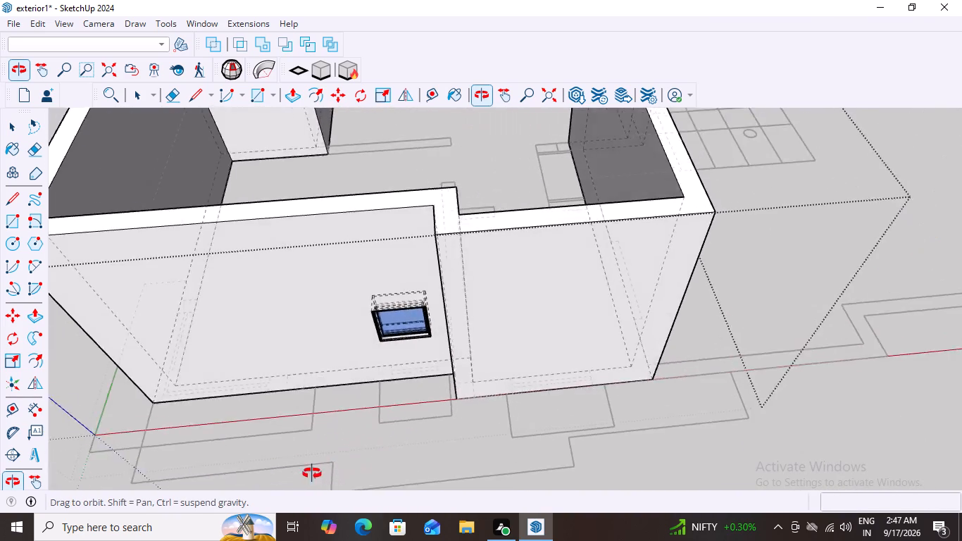
middle_drag(312, 473, 277, 473)
middle_drag(582, 419, 563, 437)
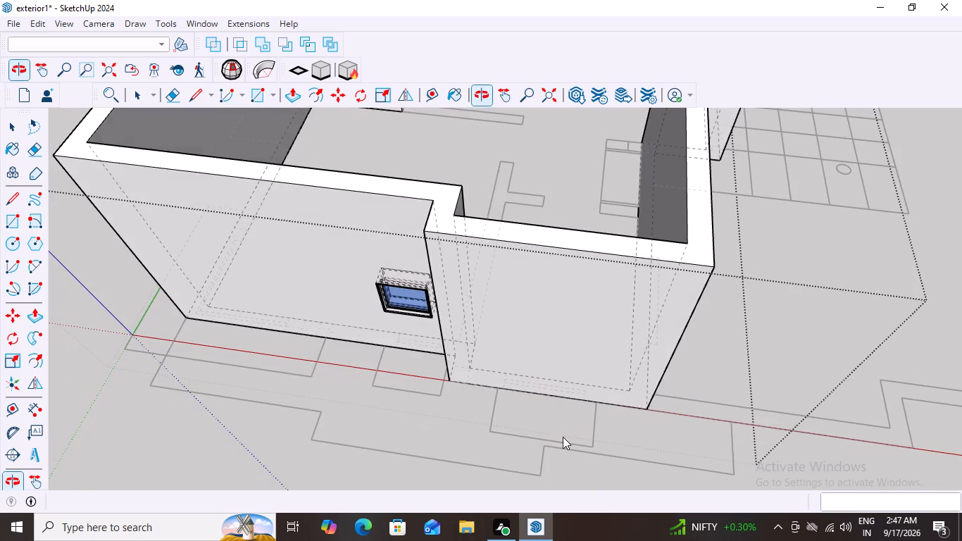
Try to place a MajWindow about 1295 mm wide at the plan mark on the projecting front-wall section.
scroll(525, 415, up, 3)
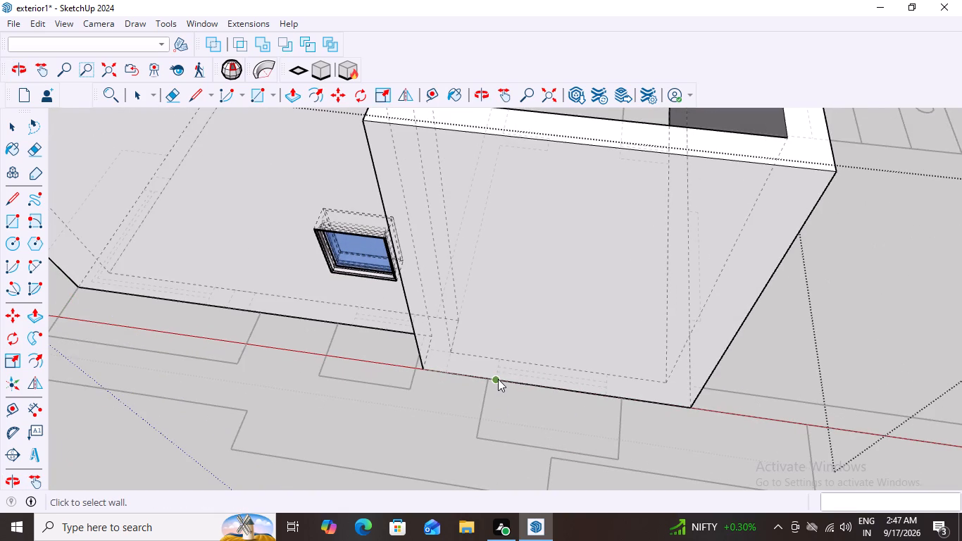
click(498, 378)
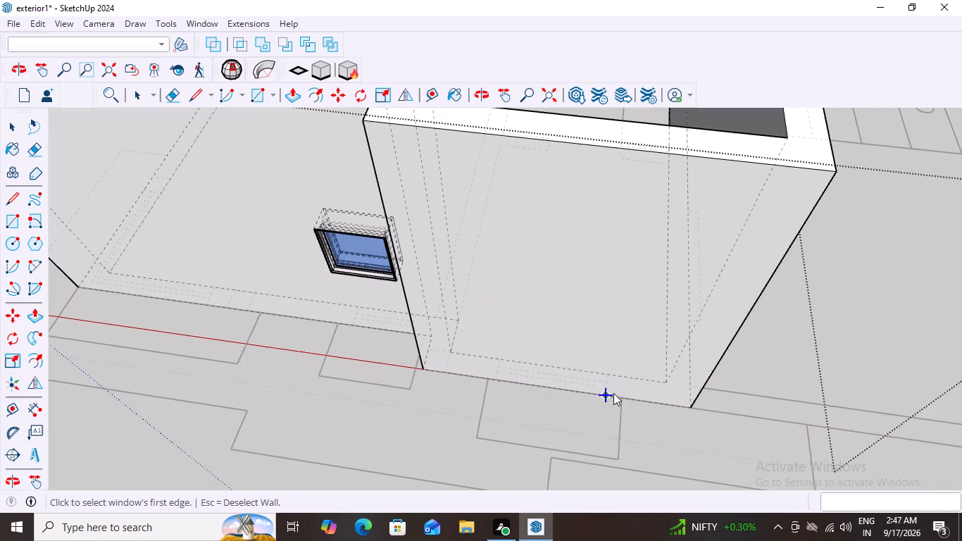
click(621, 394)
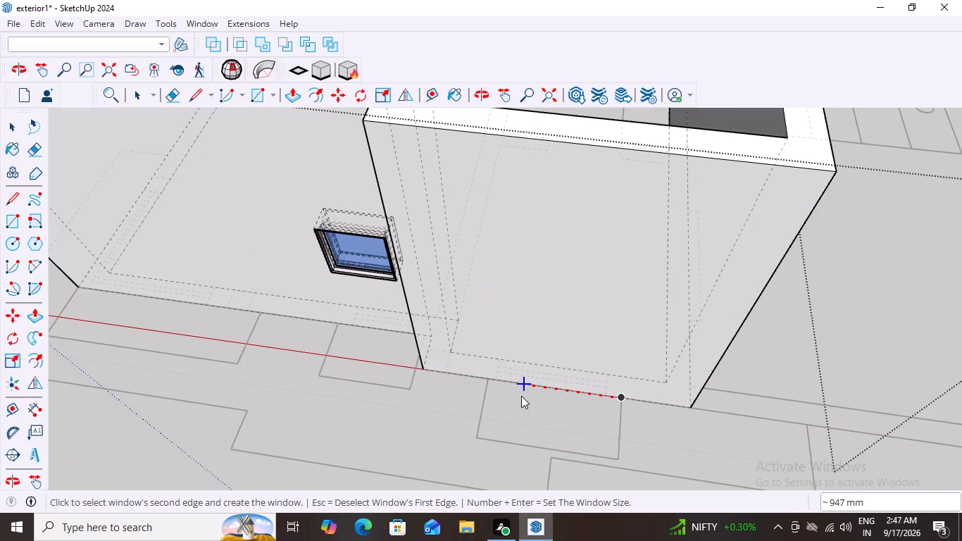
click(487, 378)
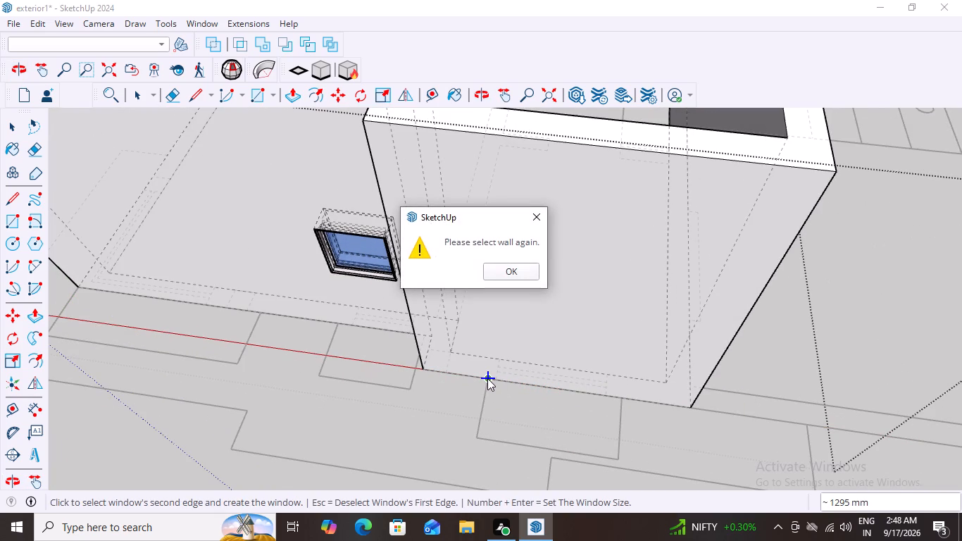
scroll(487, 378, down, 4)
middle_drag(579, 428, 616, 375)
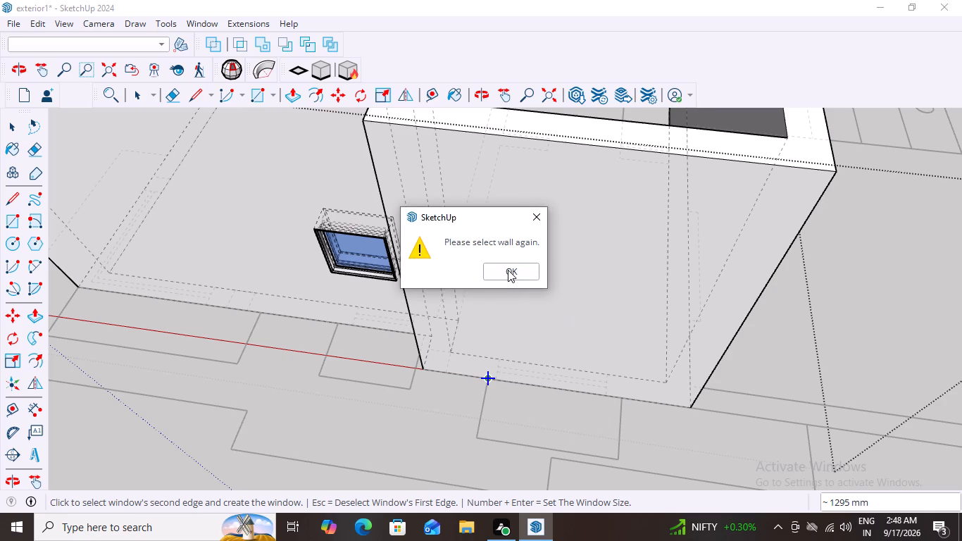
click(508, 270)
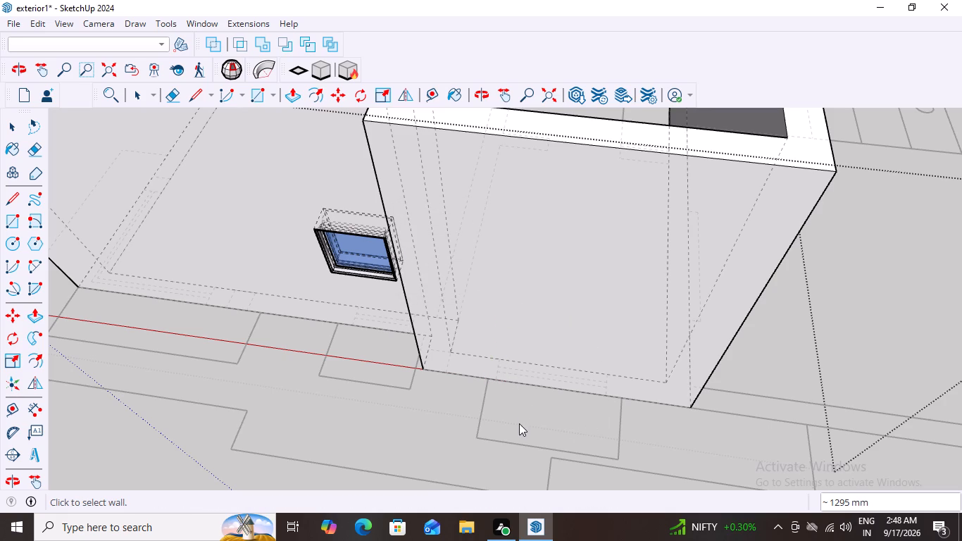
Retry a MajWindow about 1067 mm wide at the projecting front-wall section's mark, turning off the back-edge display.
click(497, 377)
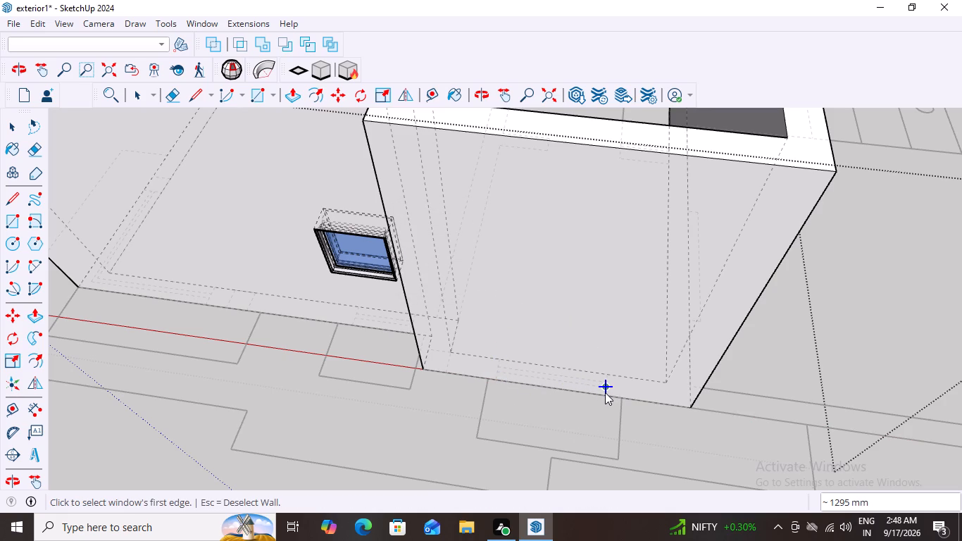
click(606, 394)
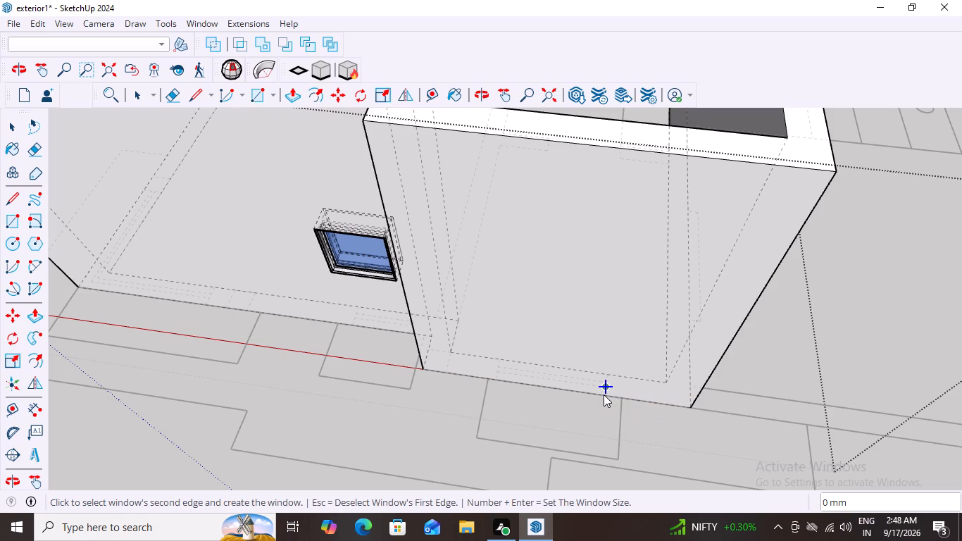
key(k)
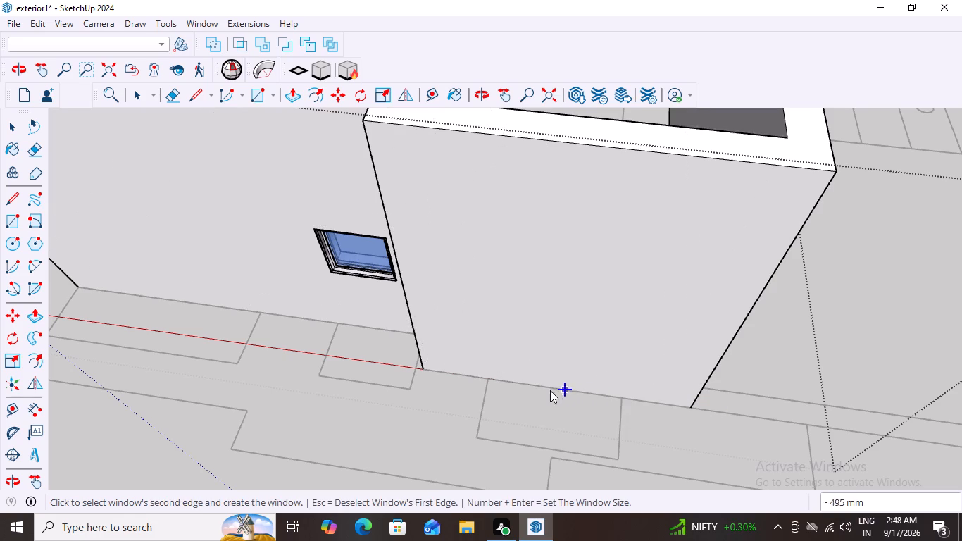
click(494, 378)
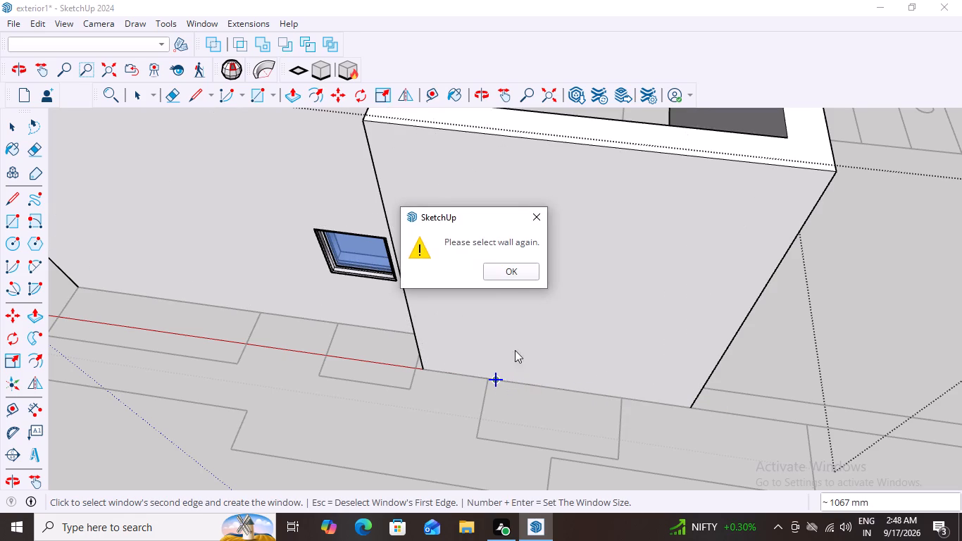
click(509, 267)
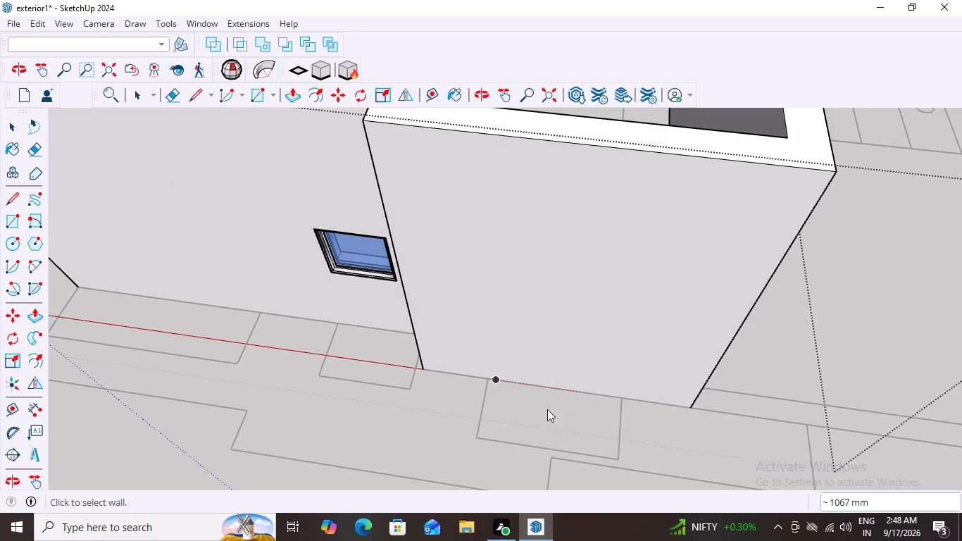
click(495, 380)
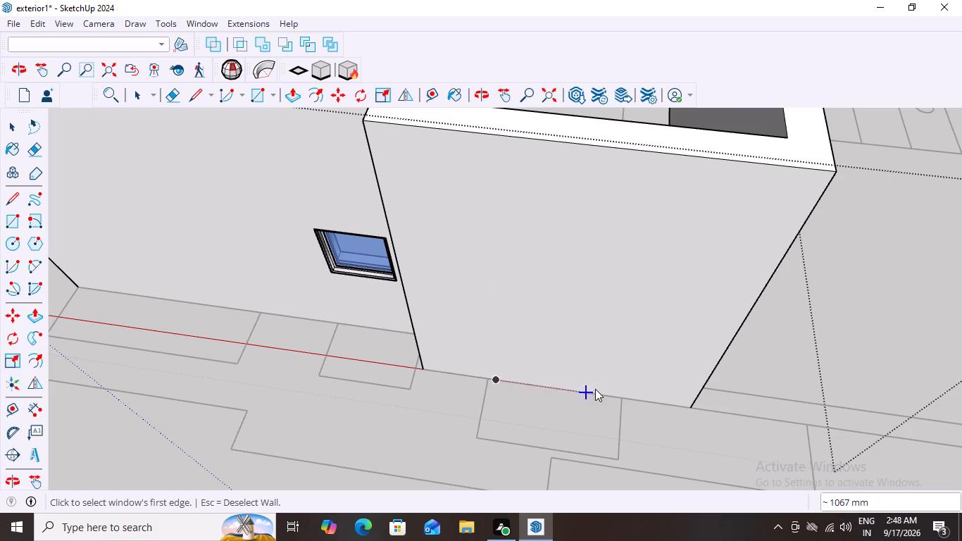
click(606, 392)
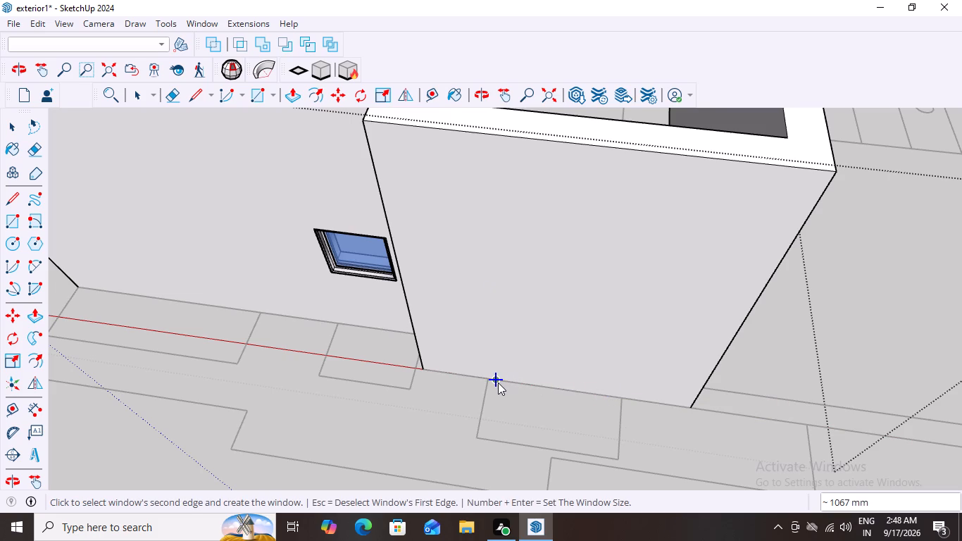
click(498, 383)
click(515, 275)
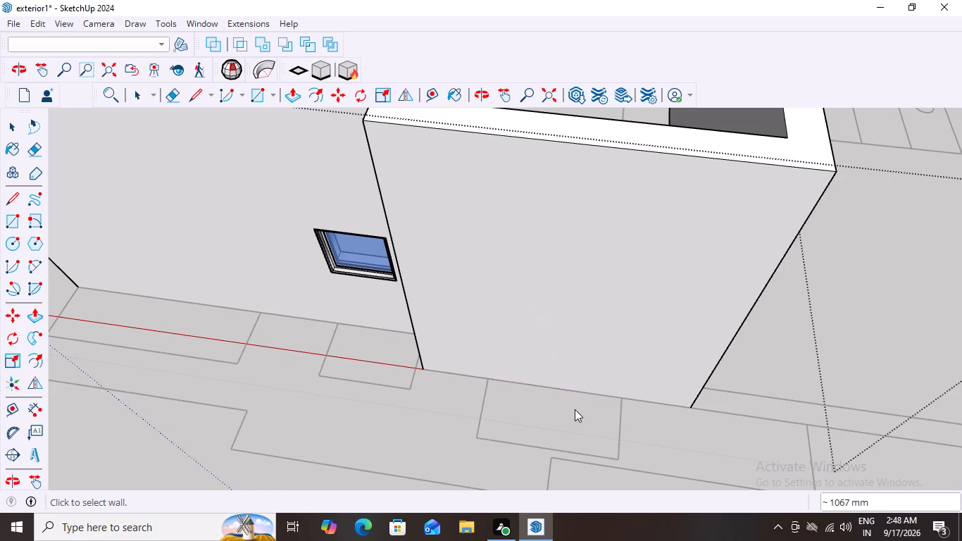
Undo the window placed on the front wall beside the jog.
key(ctrl+z)
scroll(575, 409, down, 10)
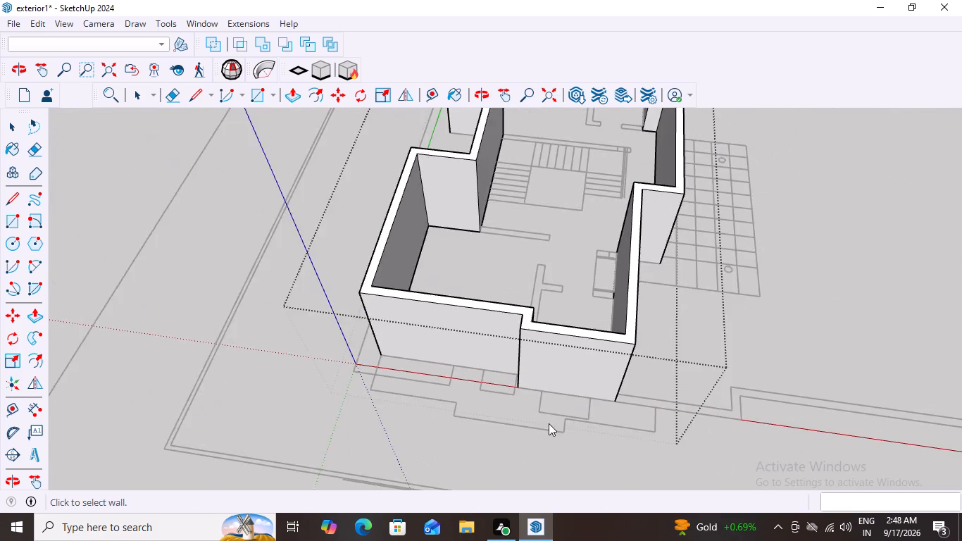
scroll(549, 423, down, 4)
middle_drag(587, 427, 629, 395)
scroll(628, 394, up, 2)
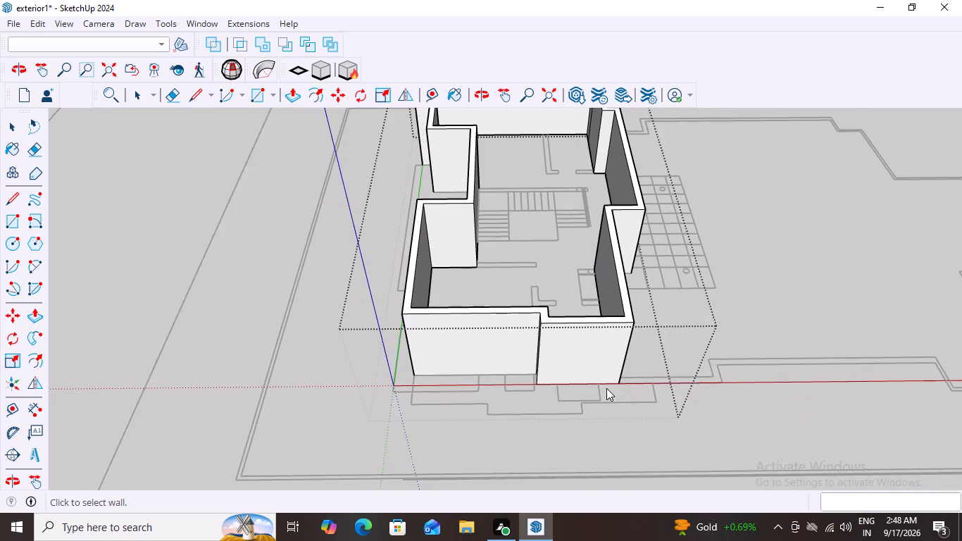
scroll(606, 388, up, 2)
Reopen the wall group and place a Type A MajWindow, 600 mm high, 915 mm floor gap, 762 mm wide, at the front-wall mark beside the jog.
key(space)
click(828, 243)
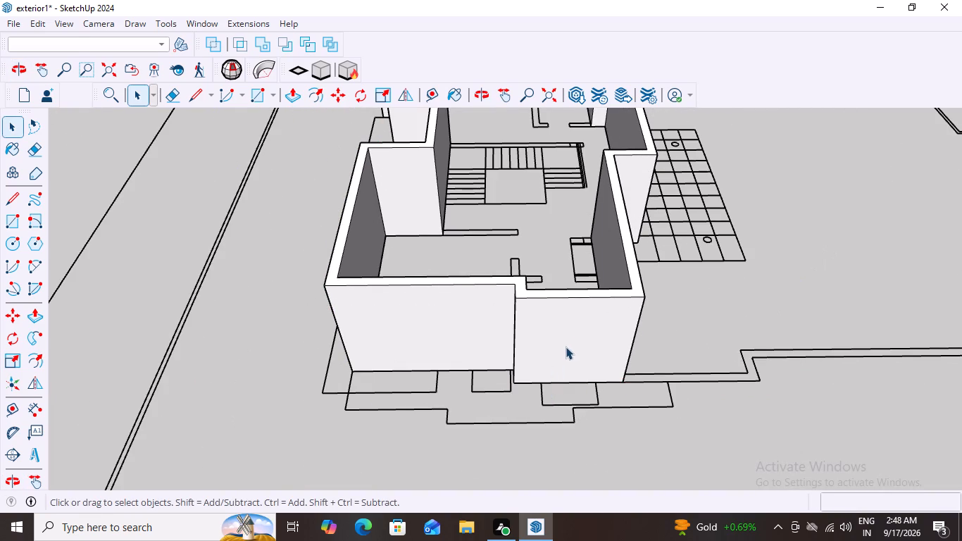
double_click(569, 340)
scroll(486, 386, up, 2)
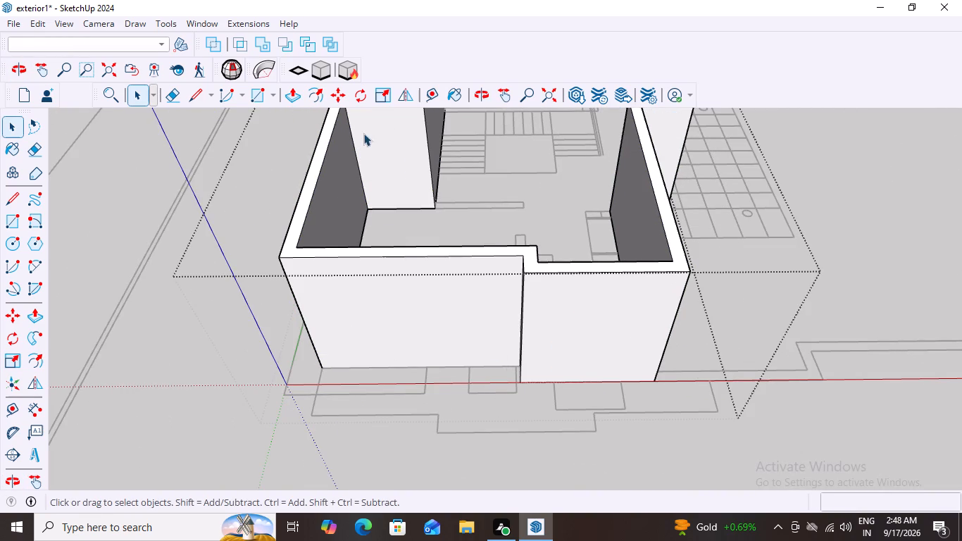
click(256, 18)
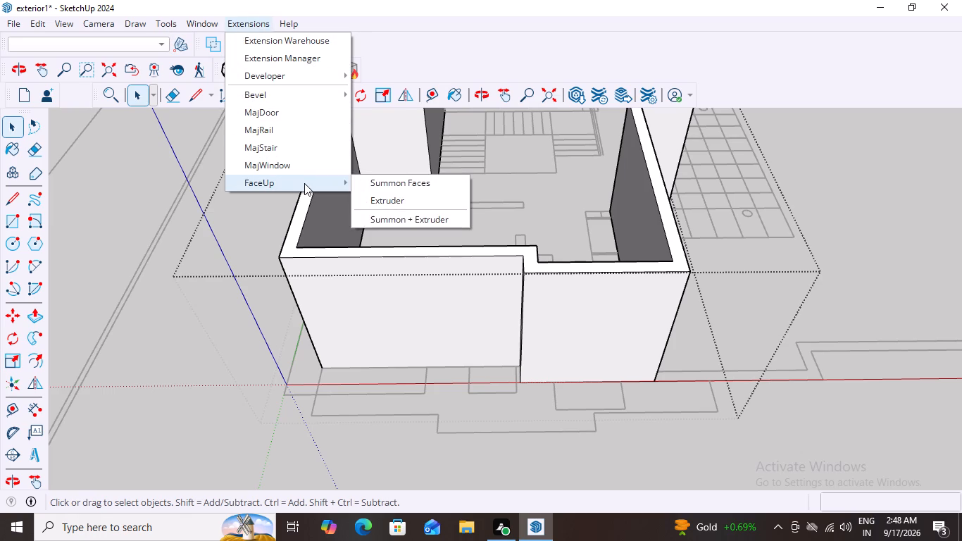
click(291, 164)
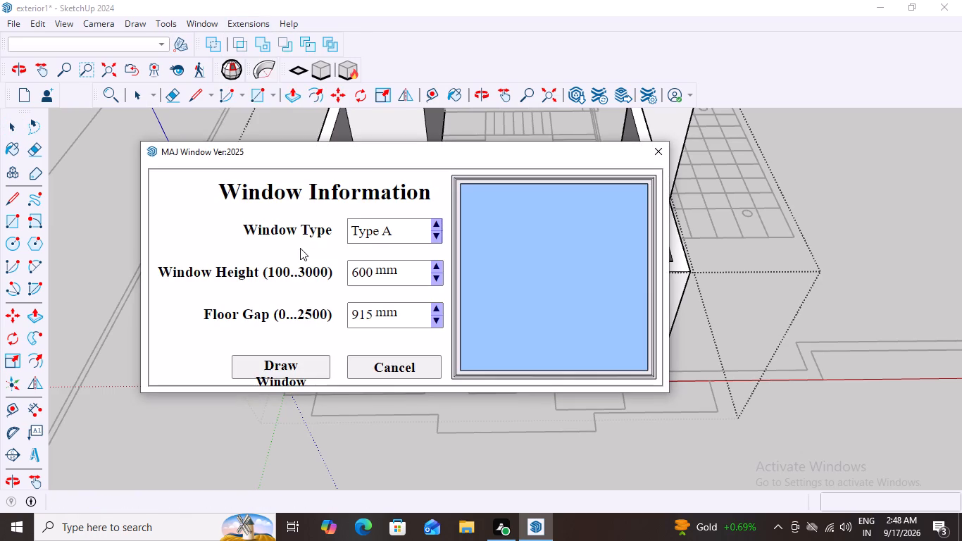
click(272, 373)
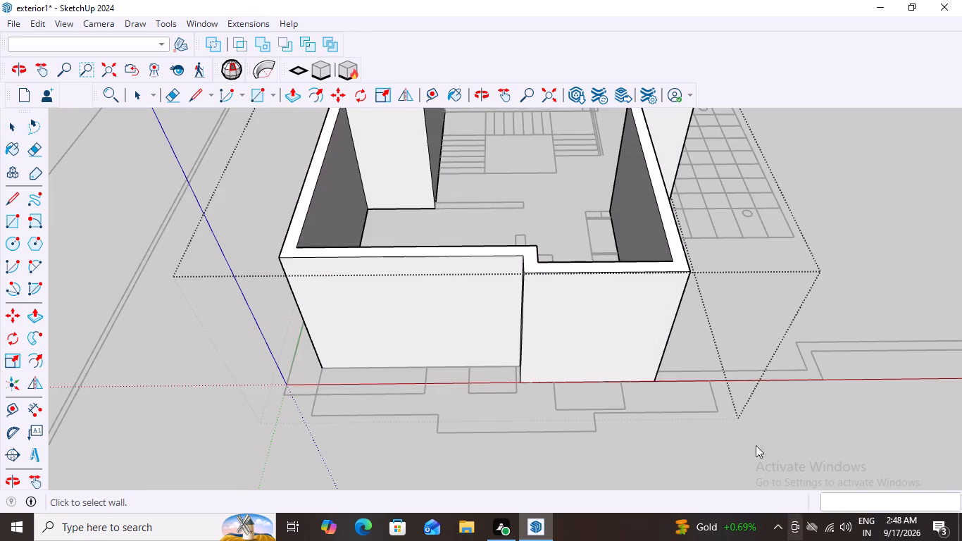
click(476, 367)
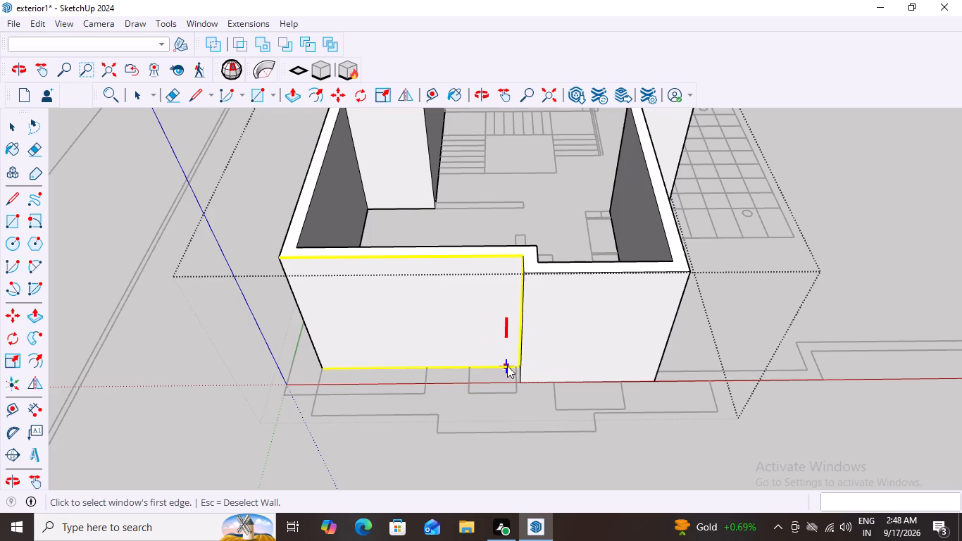
scroll(506, 366, up, 7)
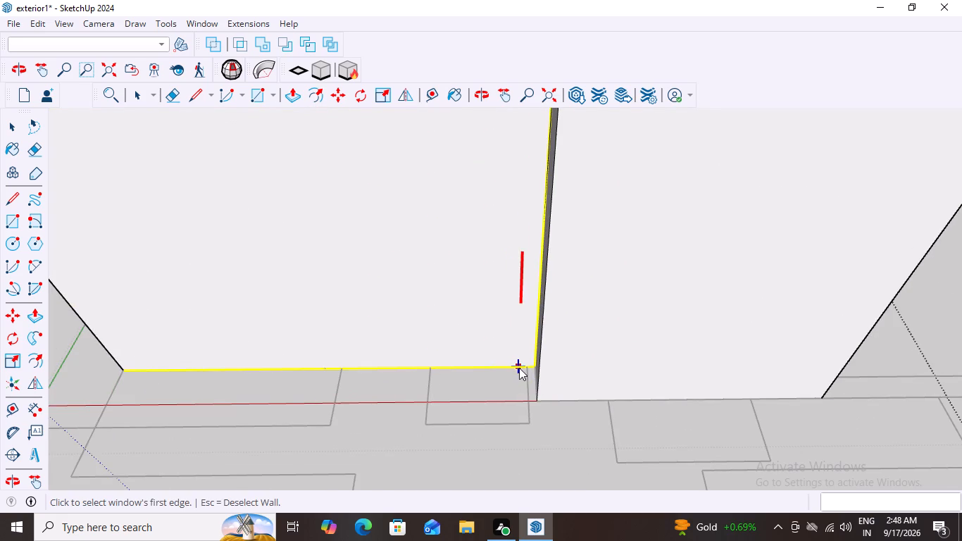
click(511, 366)
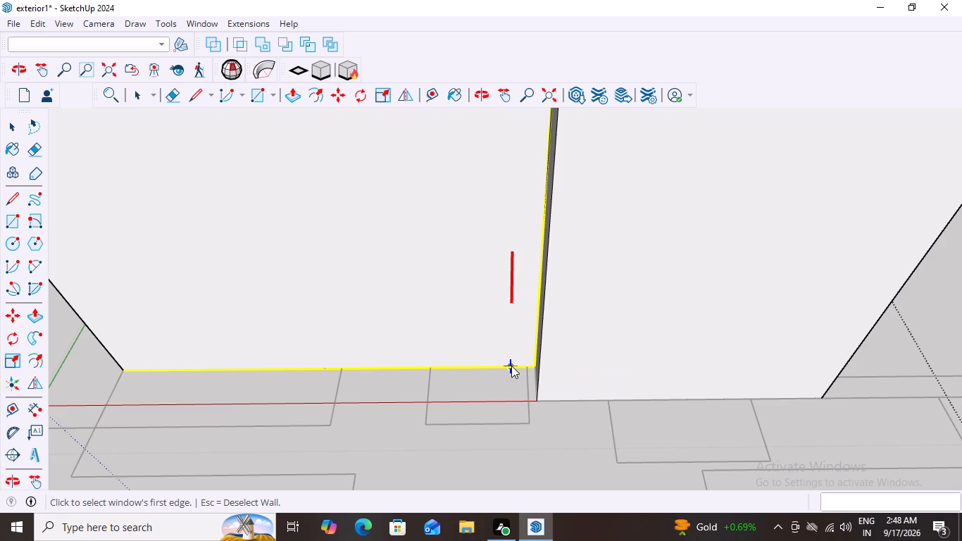
click(430, 366)
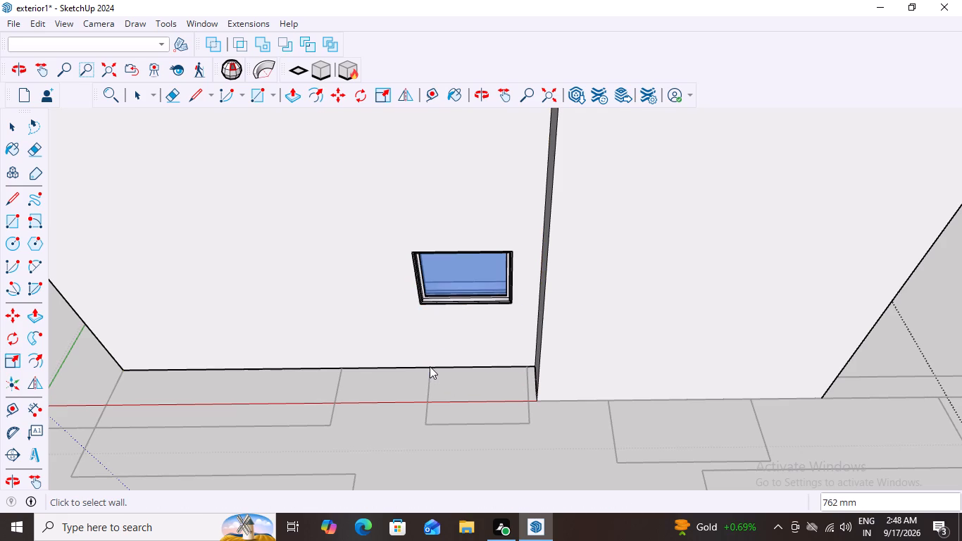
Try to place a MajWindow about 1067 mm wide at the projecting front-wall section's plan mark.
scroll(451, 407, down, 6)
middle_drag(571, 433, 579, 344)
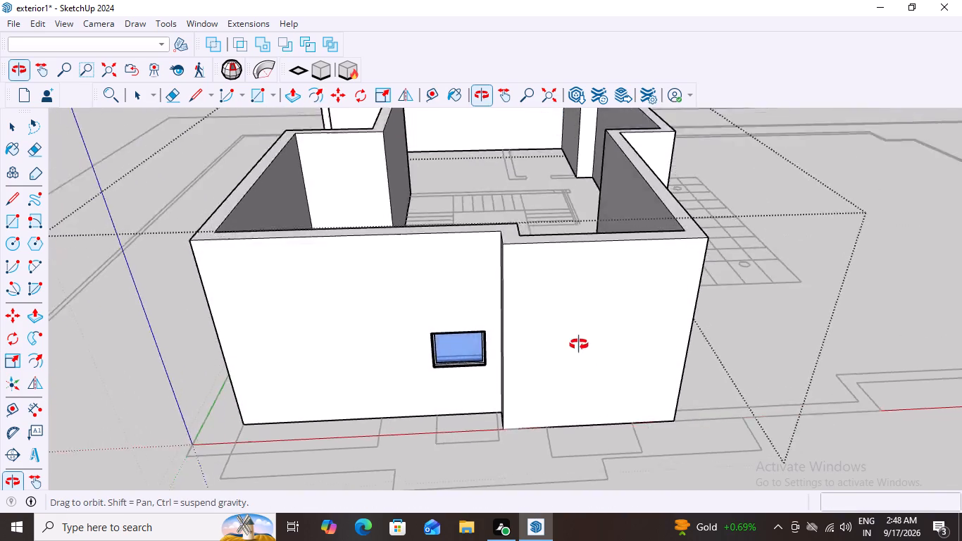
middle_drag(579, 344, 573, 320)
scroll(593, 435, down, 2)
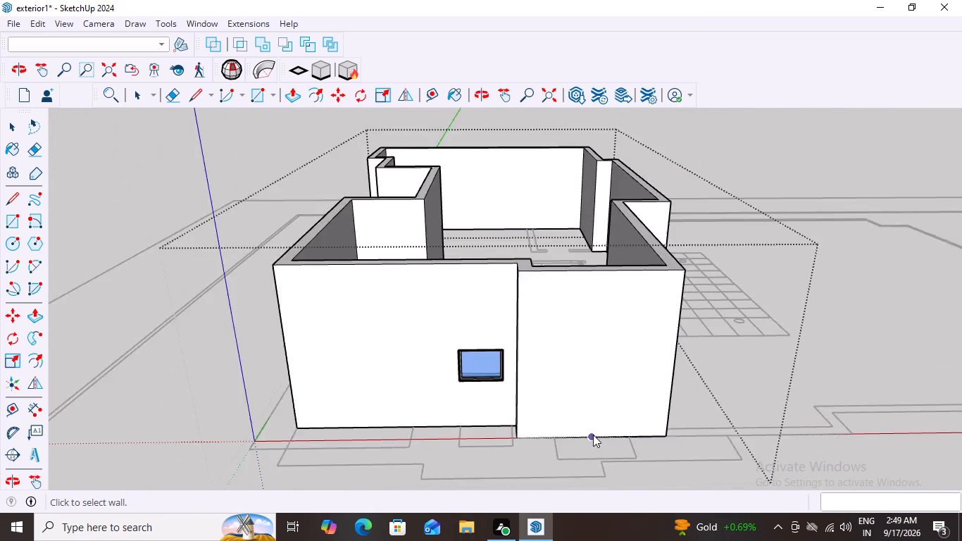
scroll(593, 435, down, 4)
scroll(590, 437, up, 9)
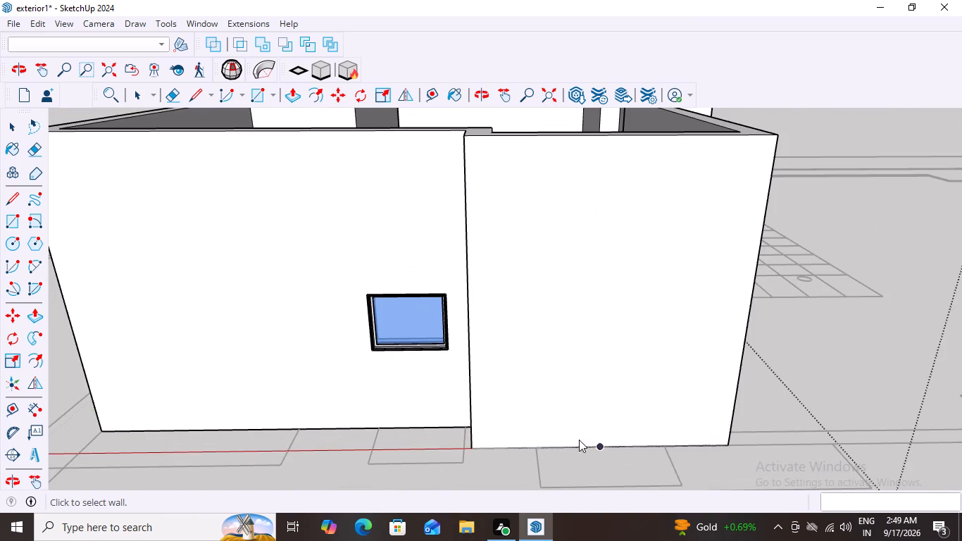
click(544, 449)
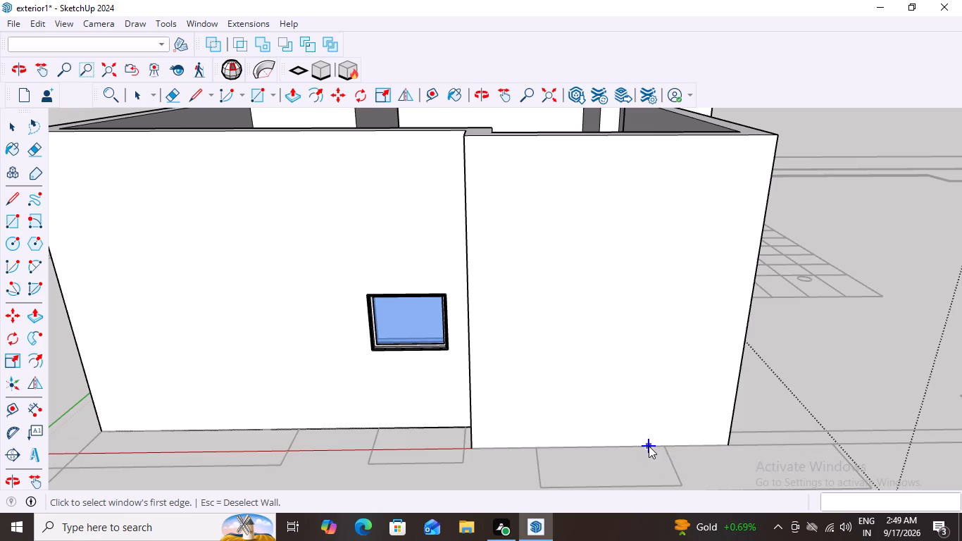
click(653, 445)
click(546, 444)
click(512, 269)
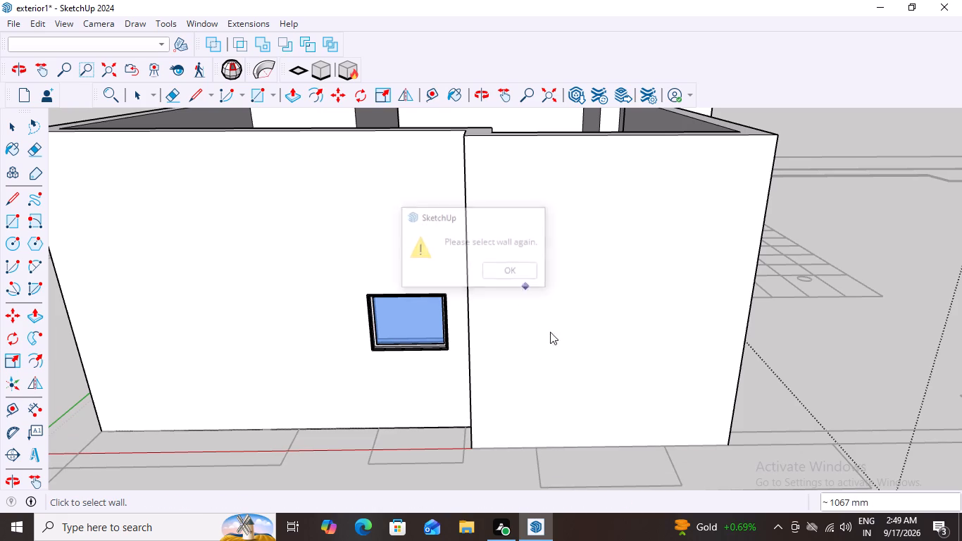
Open the wall group and place a Type A MajWindow, 600 mm high, 915 mm floor gap, about 1067 mm wide, at the projecting front section's mark.
scroll(608, 402, down, 11)
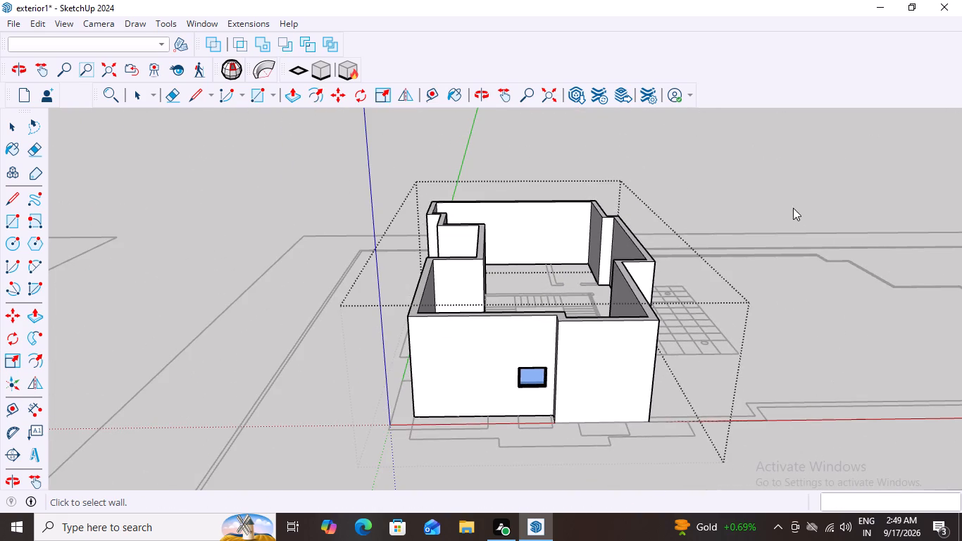
click(793, 208)
key(space)
click(629, 398)
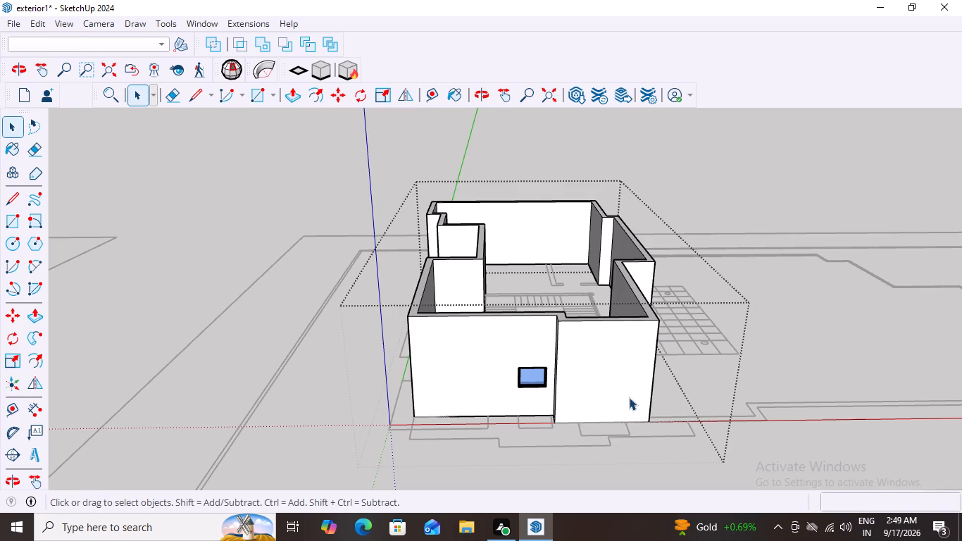
scroll(656, 433, up, 2)
click(608, 373)
double_click(608, 373)
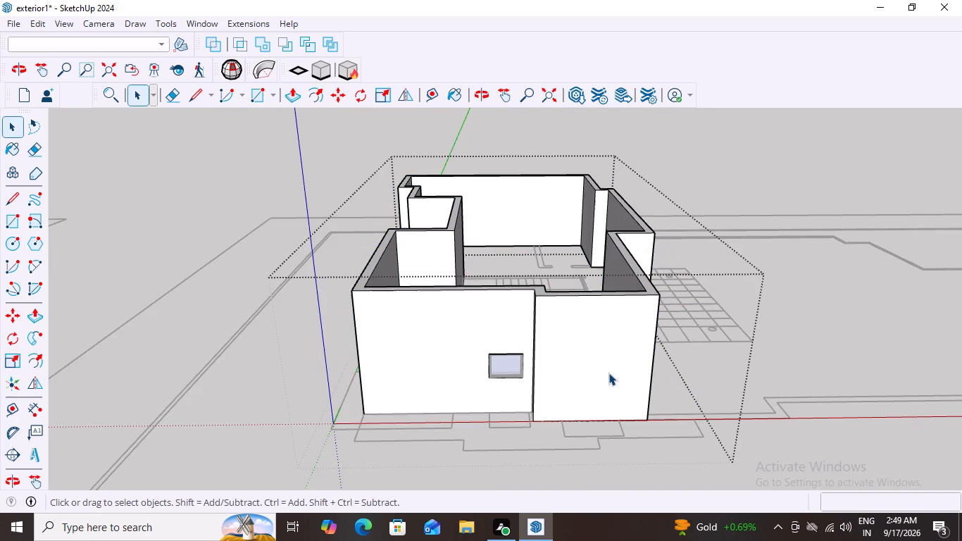
click(608, 374)
scroll(616, 445, up, 2)
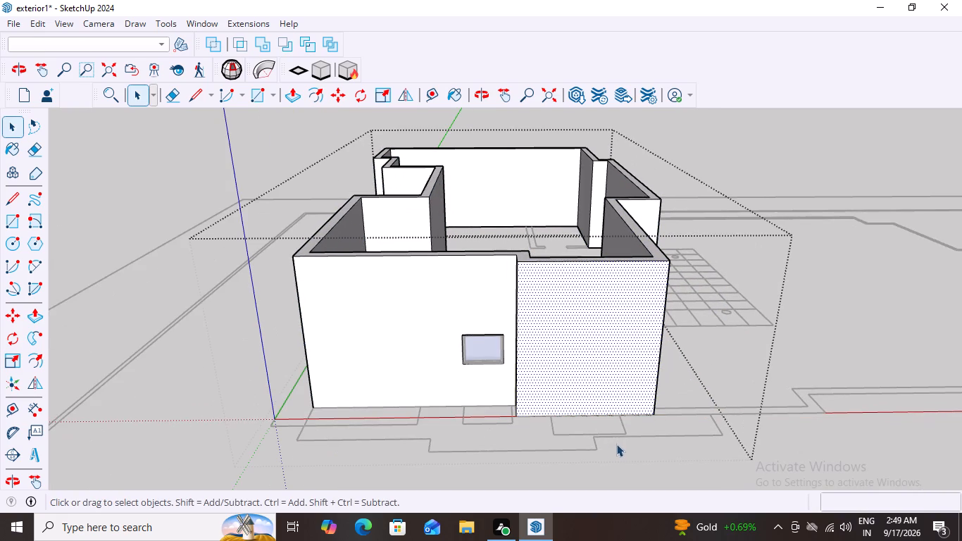
middle_drag(598, 448, 618, 457)
click(599, 375)
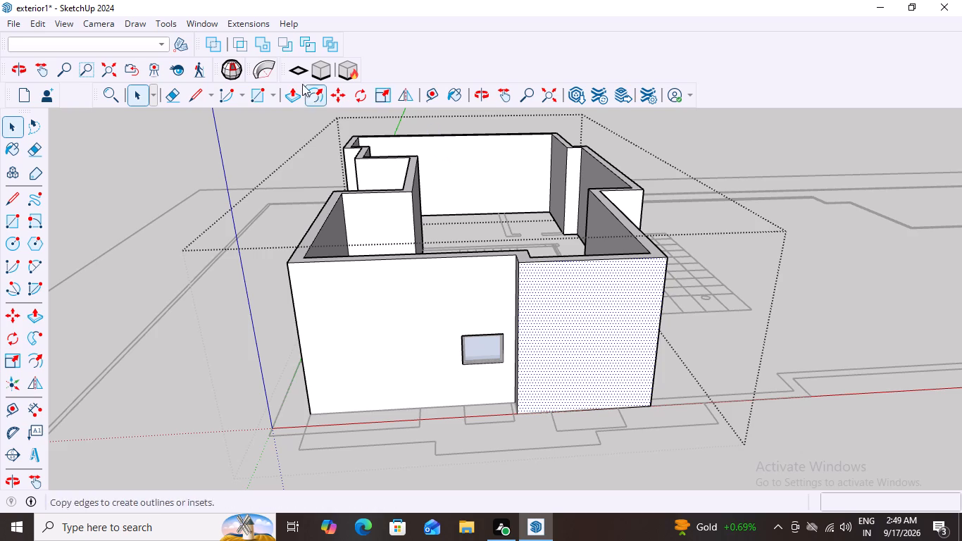
click(264, 21)
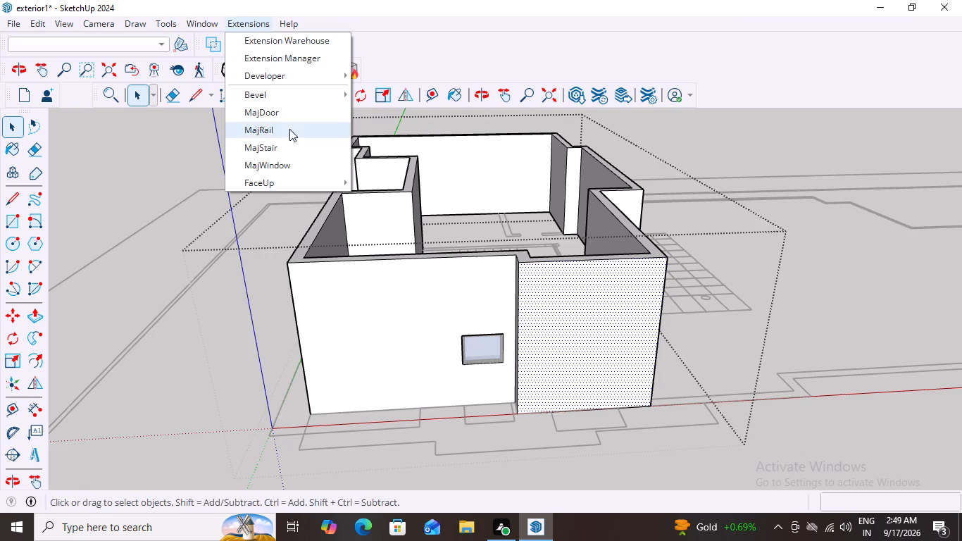
click(288, 164)
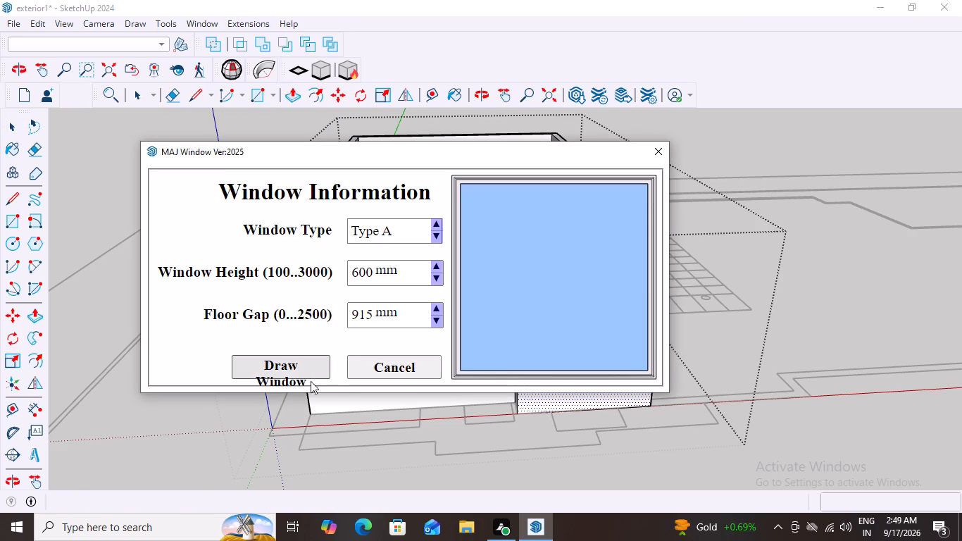
click(294, 366)
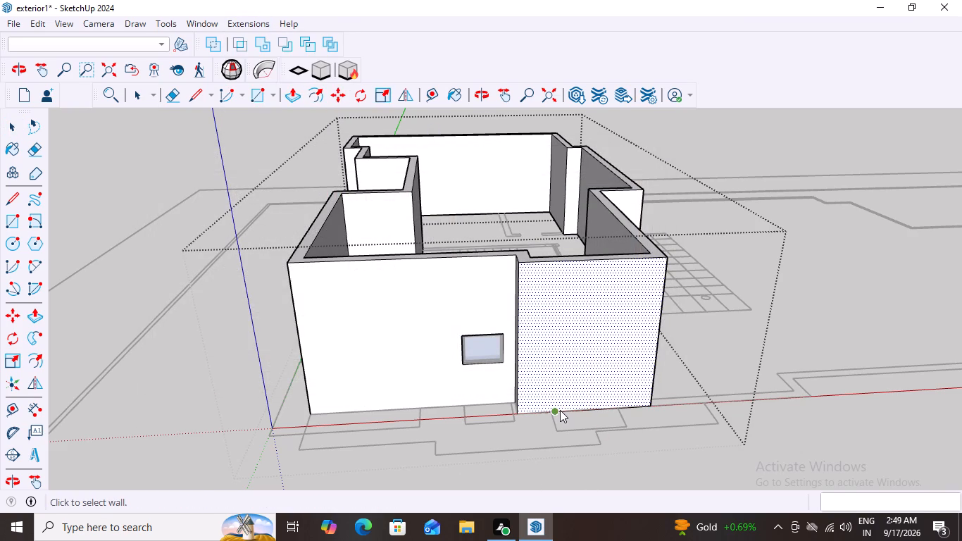
click(556, 411)
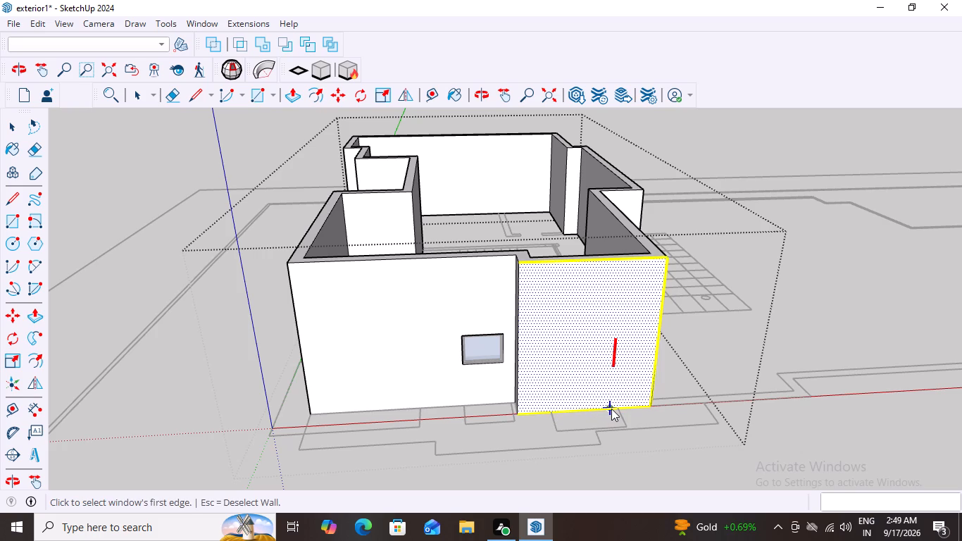
click(611, 409)
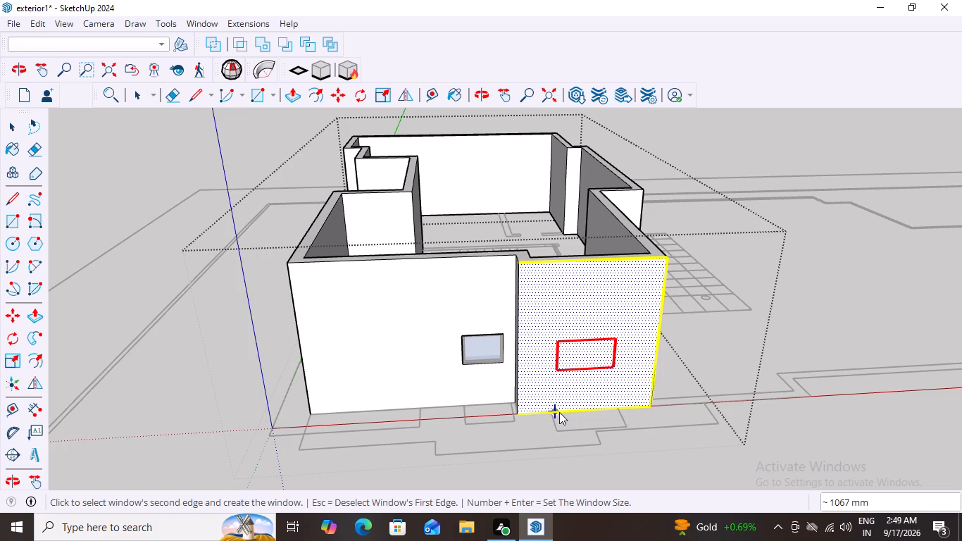
click(556, 412)
Inspect the two front-wall windows and the adjoining walls from several angles.
scroll(633, 437, up, 2)
middle_drag(647, 450, 644, 443)
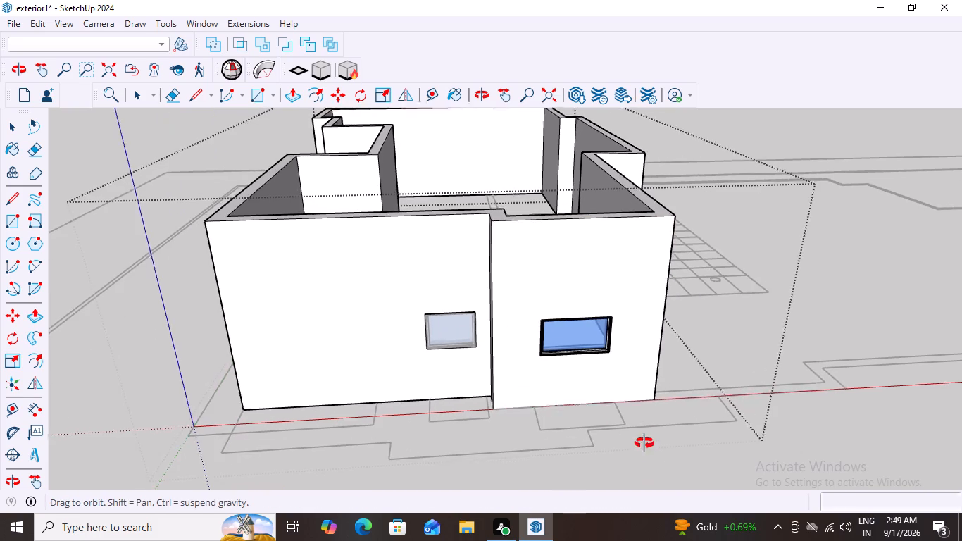
middle_drag(644, 443, 689, 367)
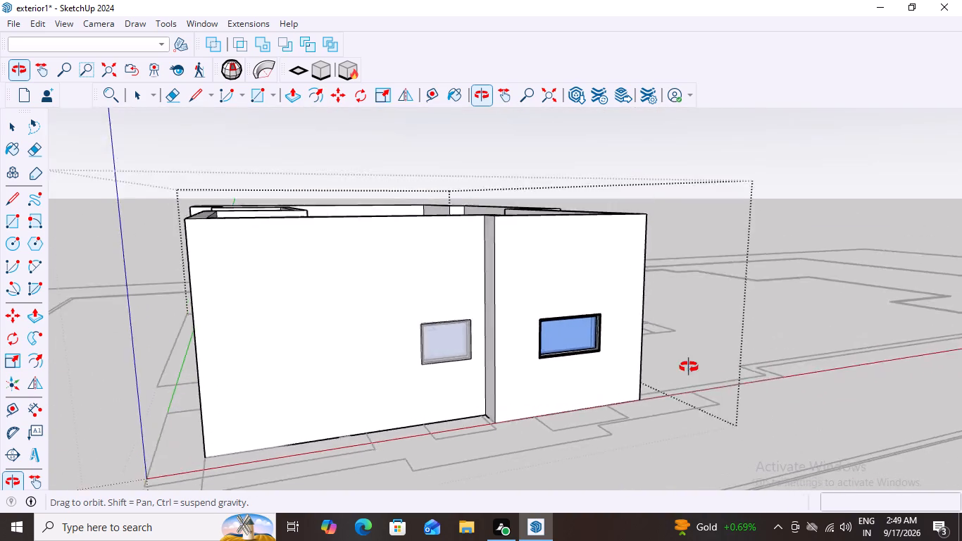
middle_drag(689, 367, 744, 411)
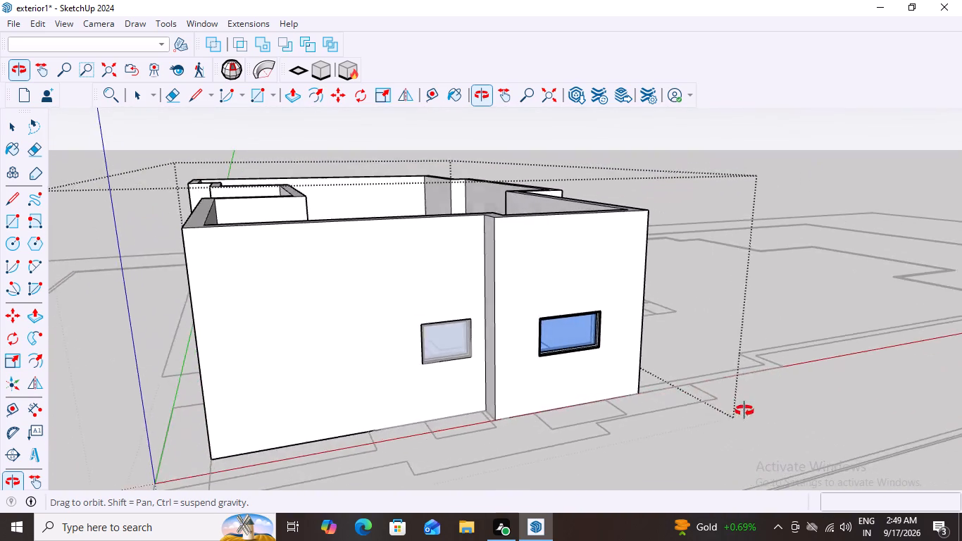
middle_drag(744, 411, 646, 324)
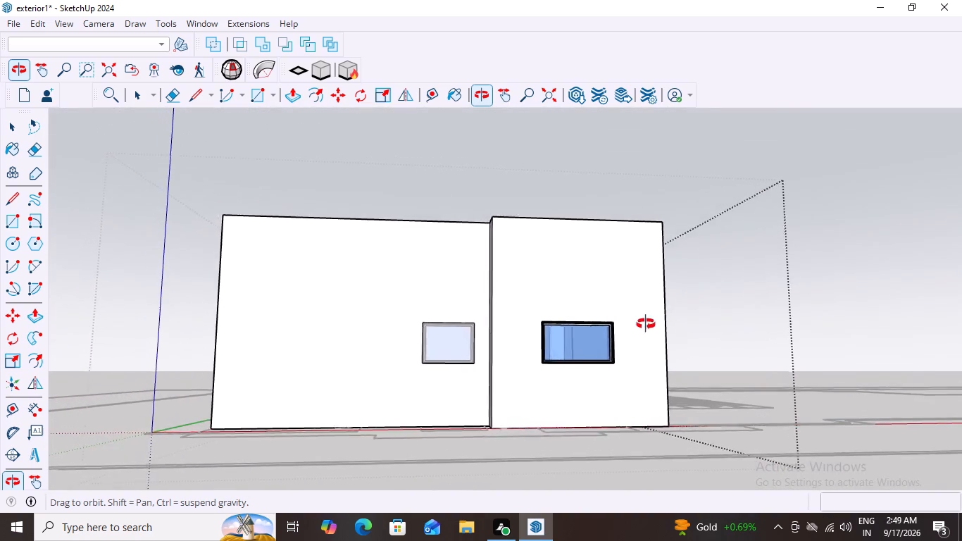
middle_drag(646, 324, 404, 446)
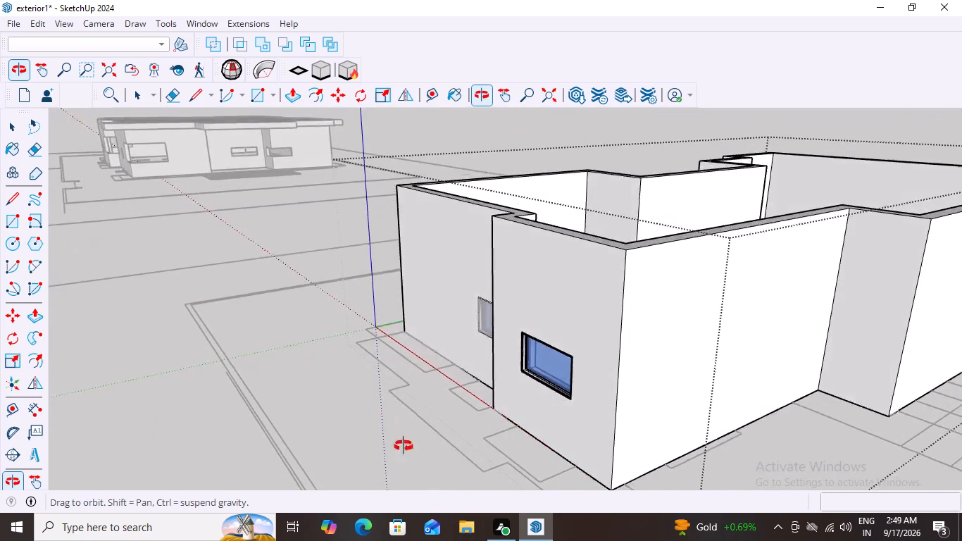
middle_drag(404, 446, 775, 425)
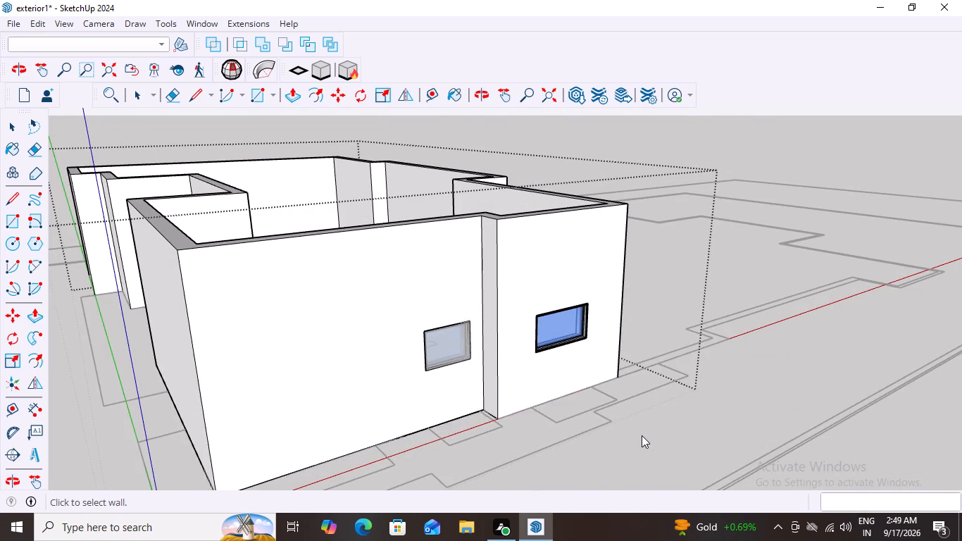
scroll(642, 435, down, 6)
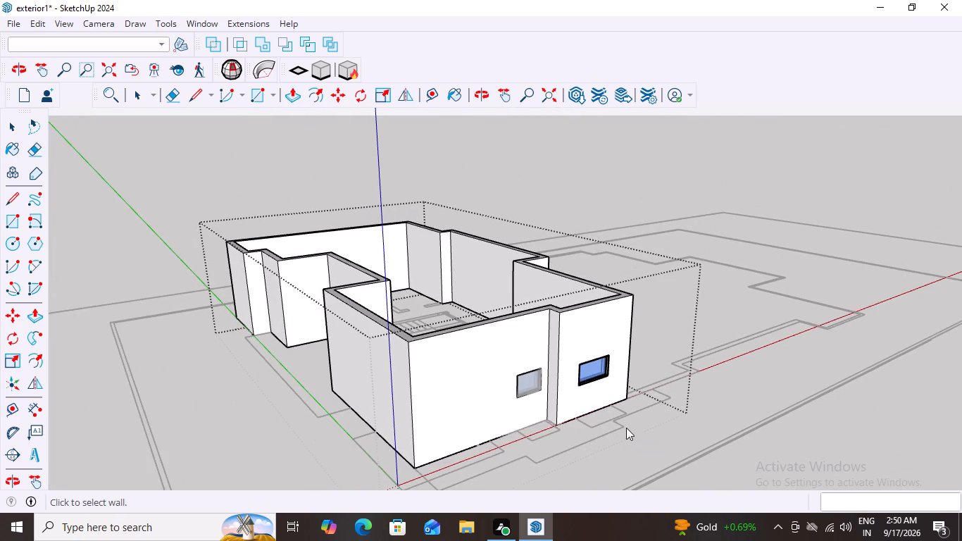
scroll(626, 428, up, 7)
middle_drag(804, 377, 527, 378)
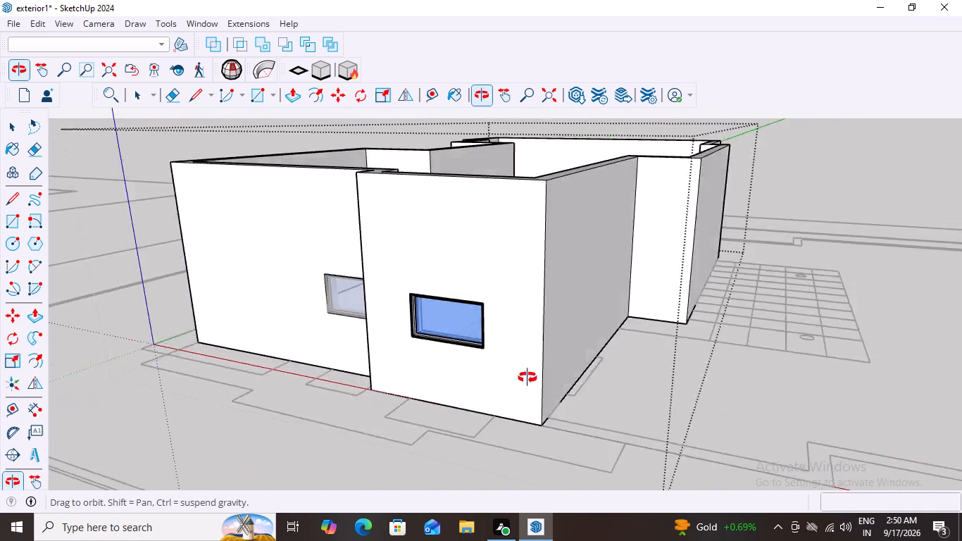
middle_drag(527, 378, 396, 452)
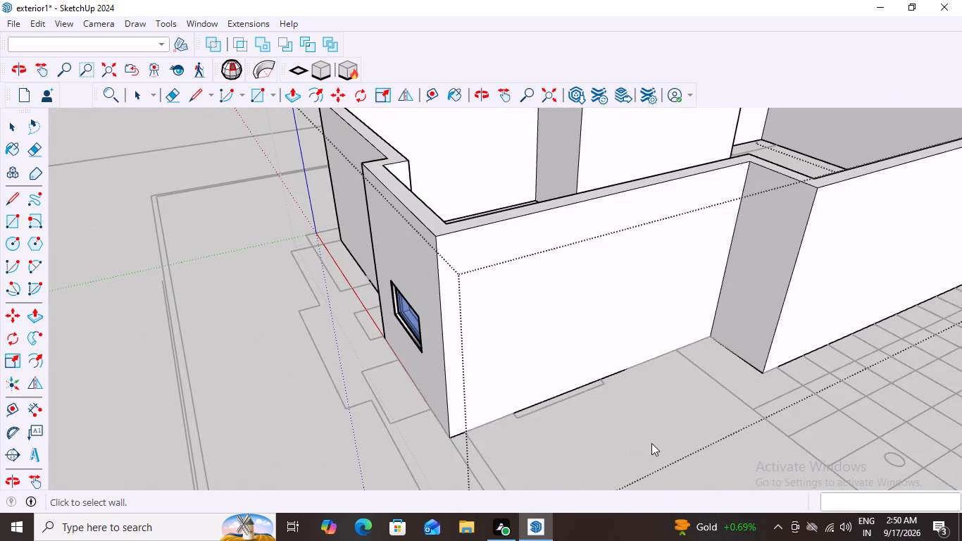
middle_drag(673, 434, 577, 445)
scroll(577, 445, down, 5)
middle_drag(559, 459, 844, 375)
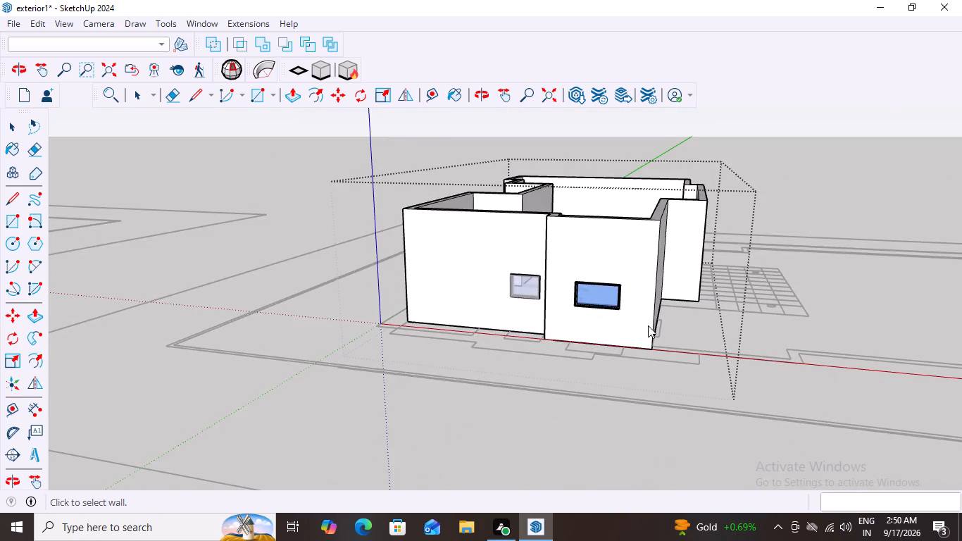
scroll(625, 300, up, 13)
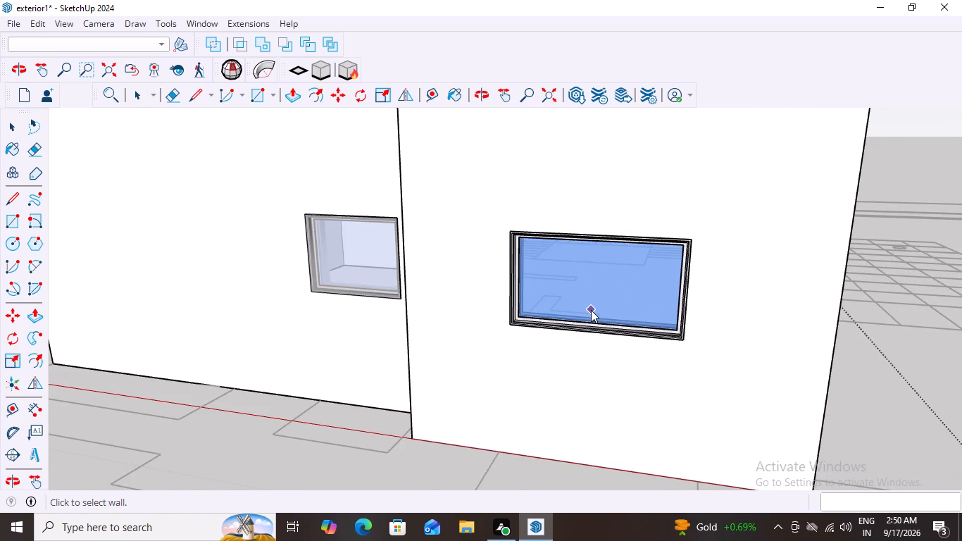
scroll(591, 310, down, 17)
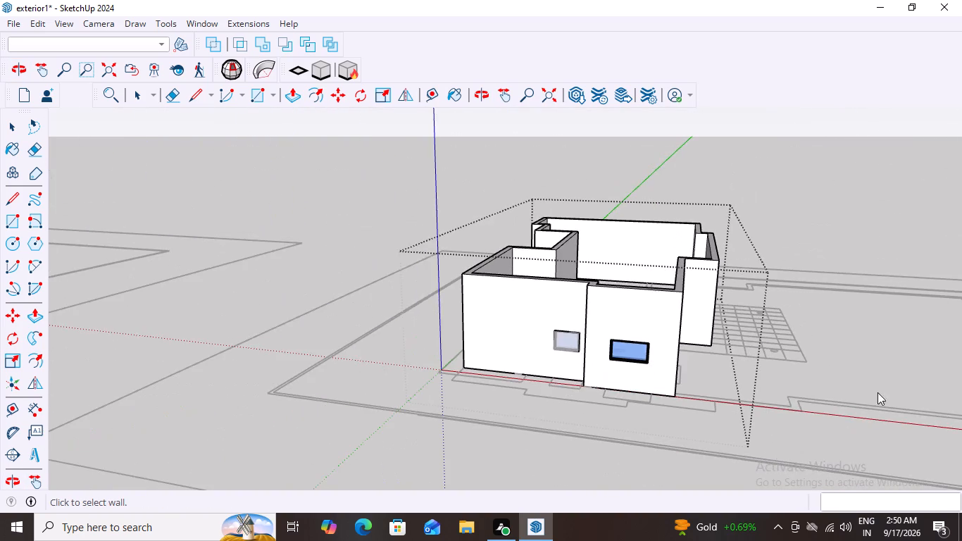
Examine the side wall's window mark on the plan and view the walls alongside the first house.
middle_drag(880, 386, 635, 399)
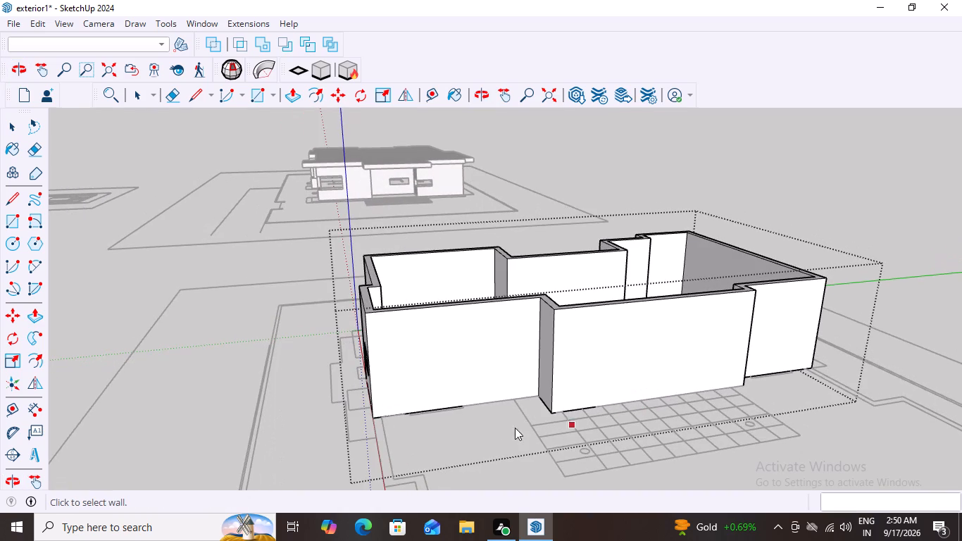
scroll(430, 413, up, 4)
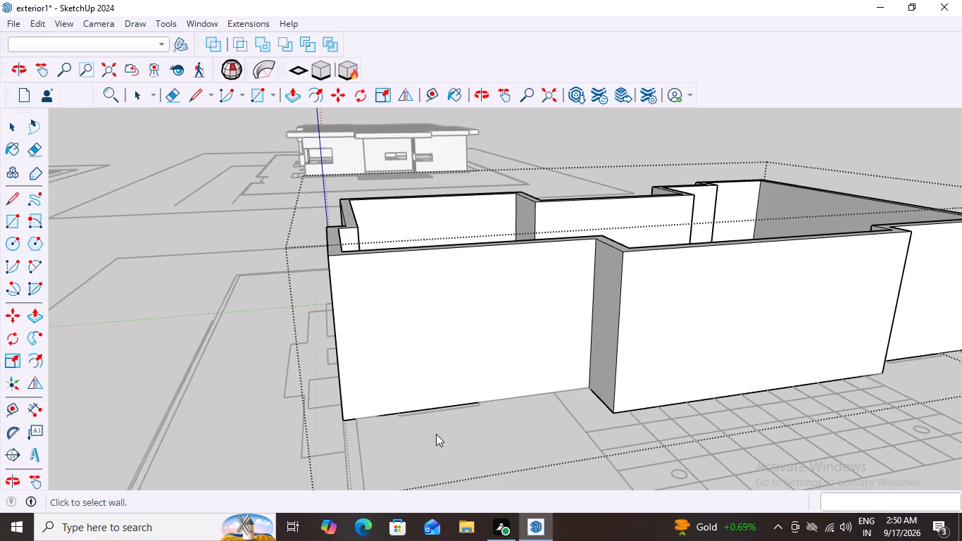
scroll(454, 439, down, 5)
scroll(437, 423, up, 2)
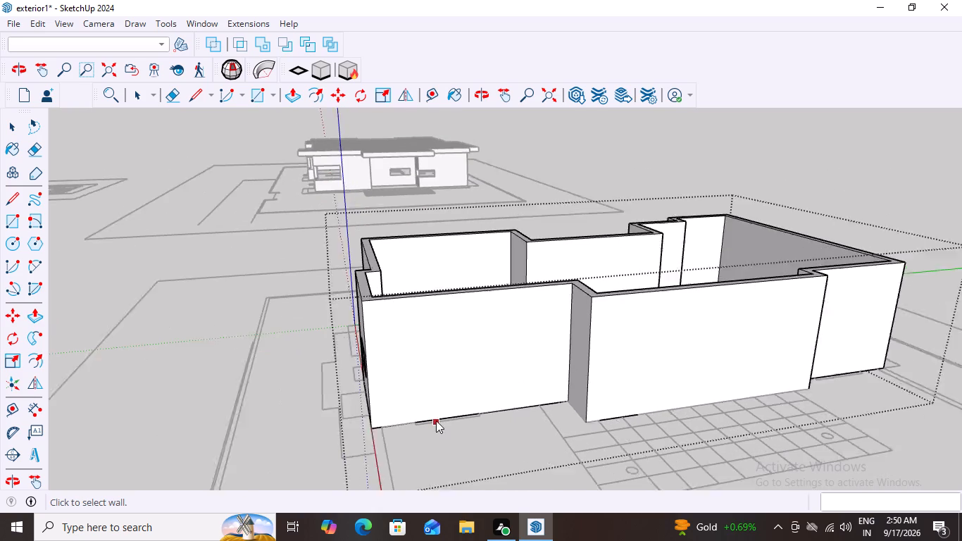
scroll(436, 421, up, 12)
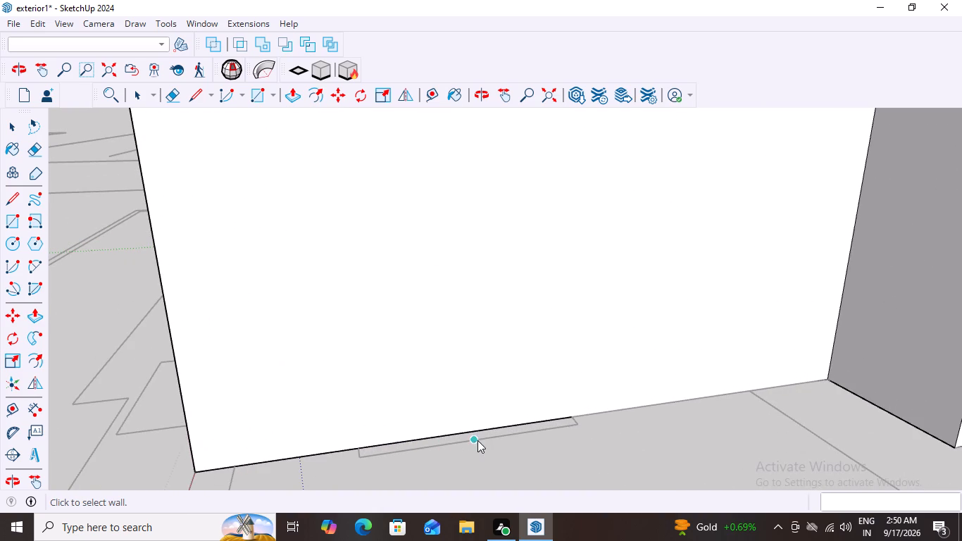
scroll(477, 440, down, 4)
scroll(539, 425, down, 2)
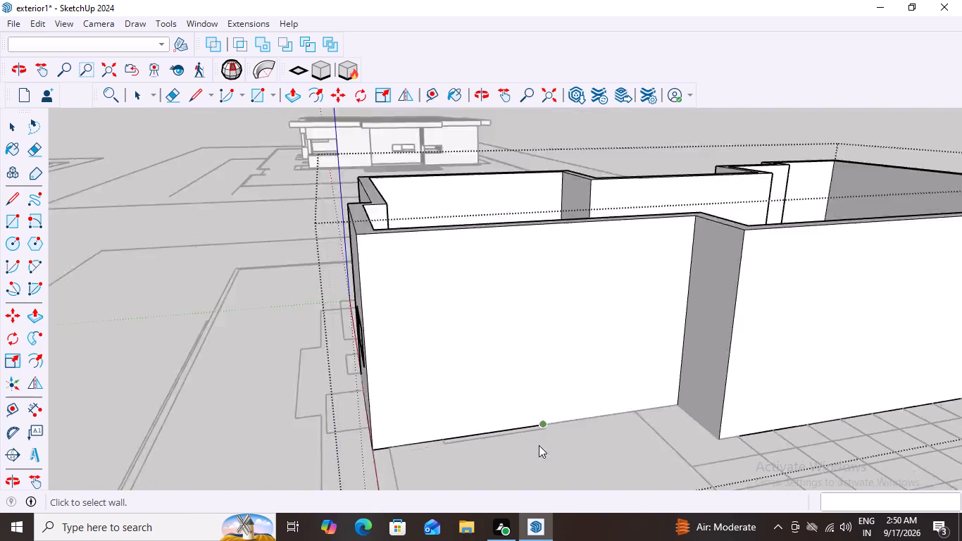
scroll(539, 445, down, 14)
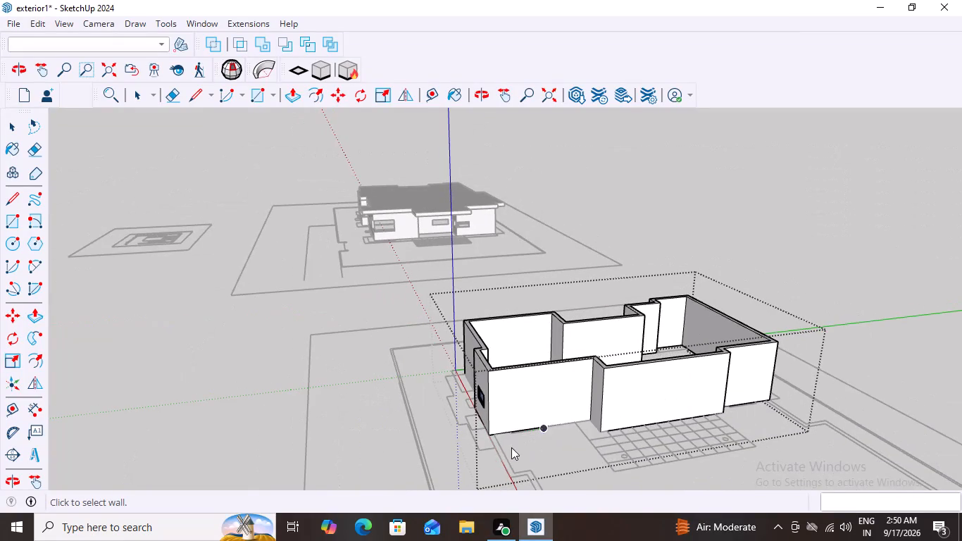
middle_drag(495, 456, 719, 456)
scroll(721, 452, down, 8)
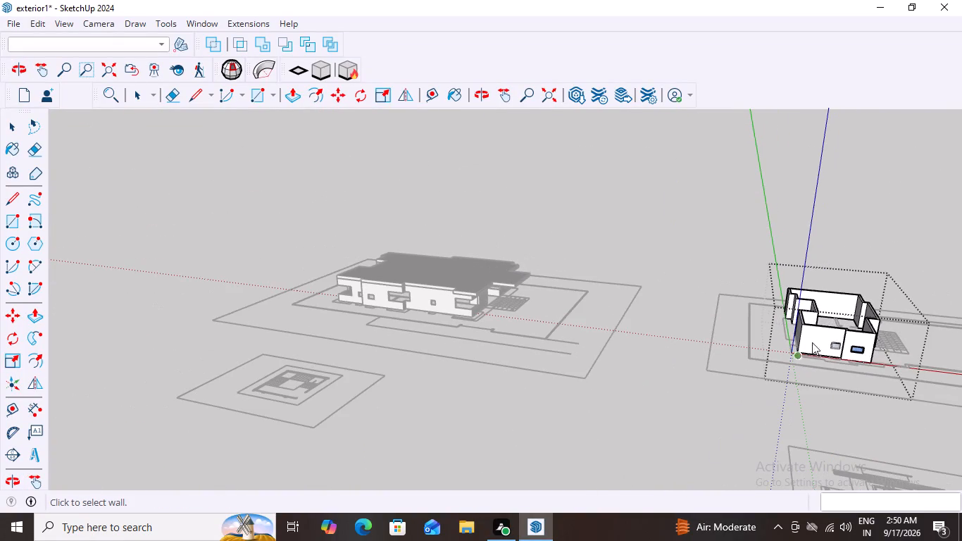
Examine the second house's side and front walls against the plan marks, with back edges displayed.
scroll(856, 294, up, 15)
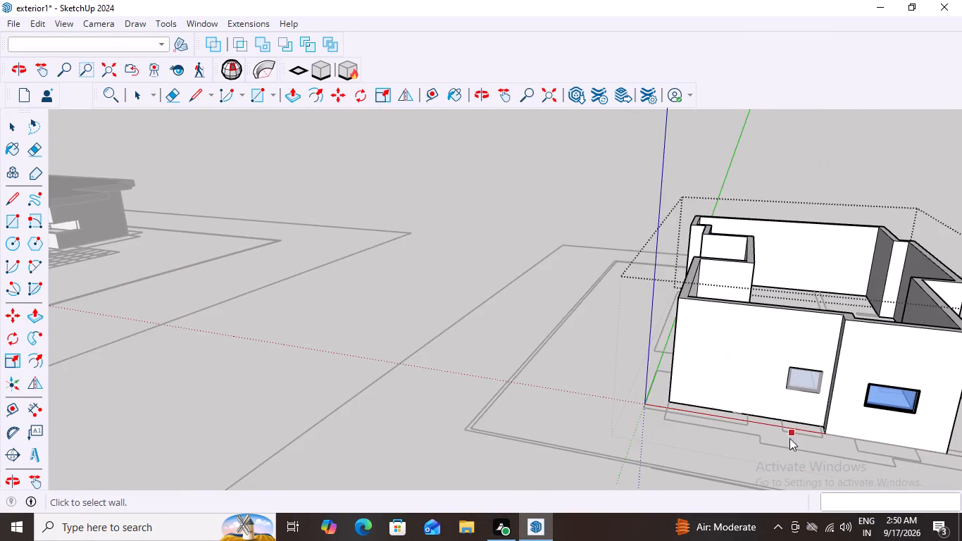
middle_drag(789, 438, 961, 483)
scroll(939, 494, up, 1)
middle_drag(707, 332, 712, 438)
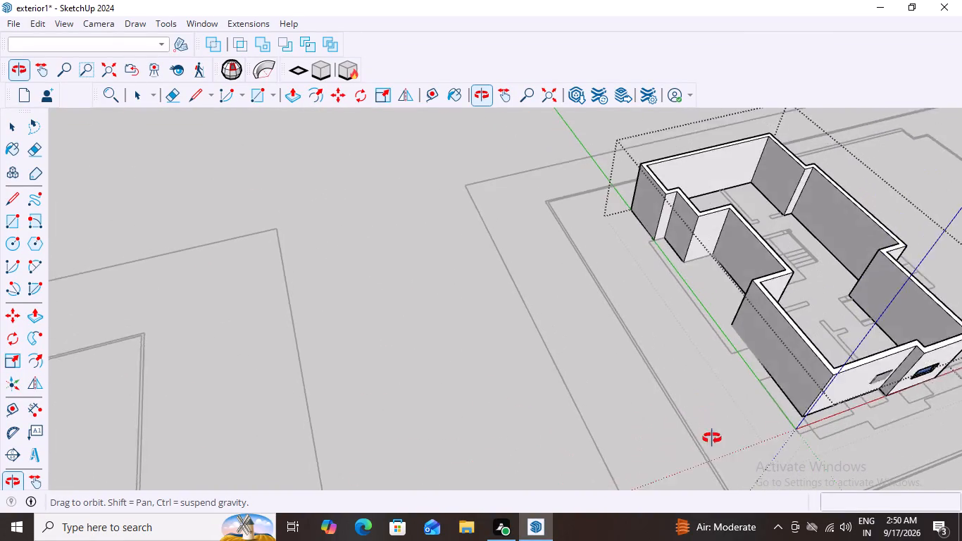
middle_drag(712, 438, 835, 475)
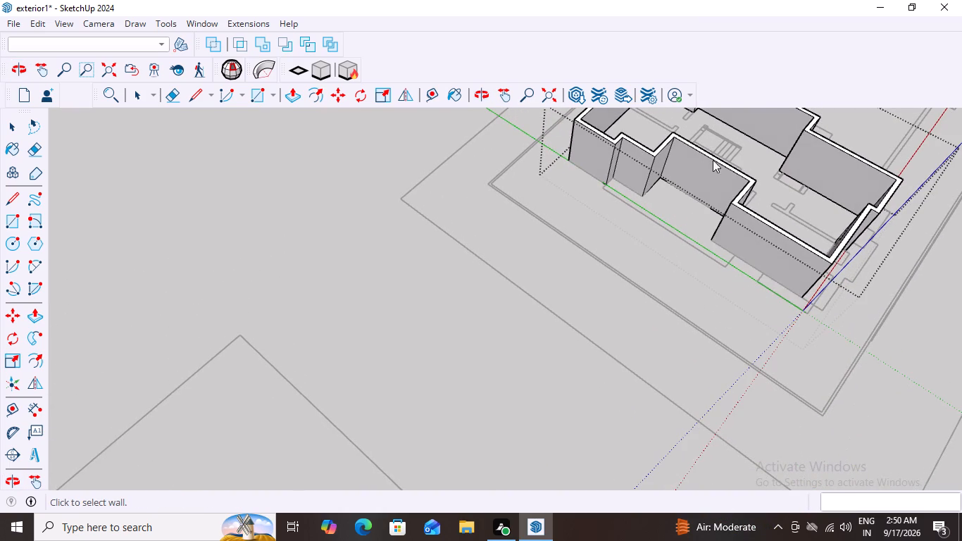
scroll(889, 261, up, 1)
key(k)
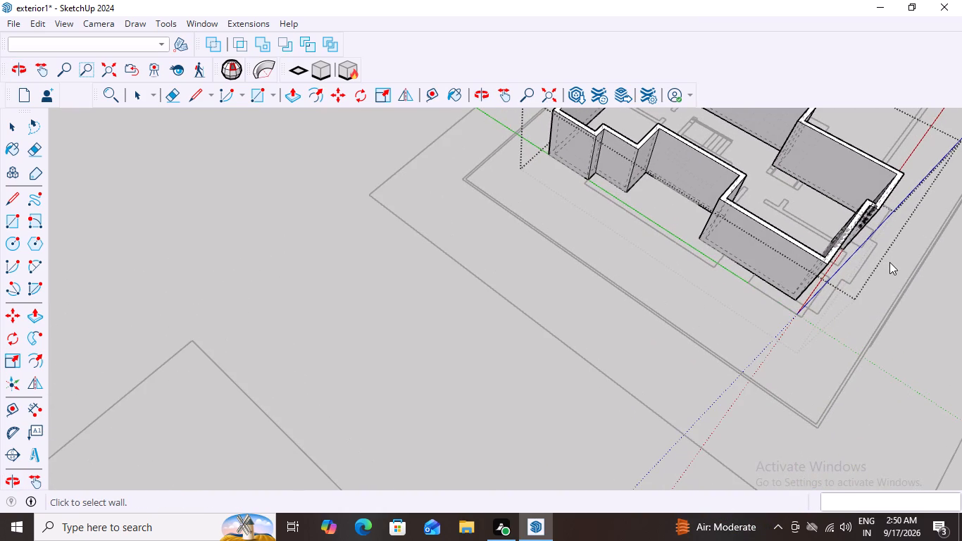
middle_drag(852, 308, 739, 285)
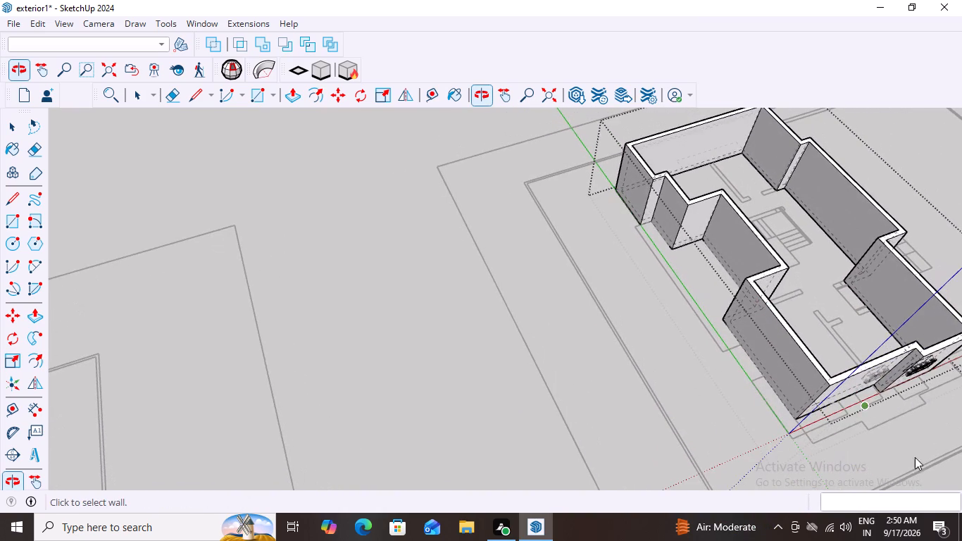
scroll(868, 437, up, 12)
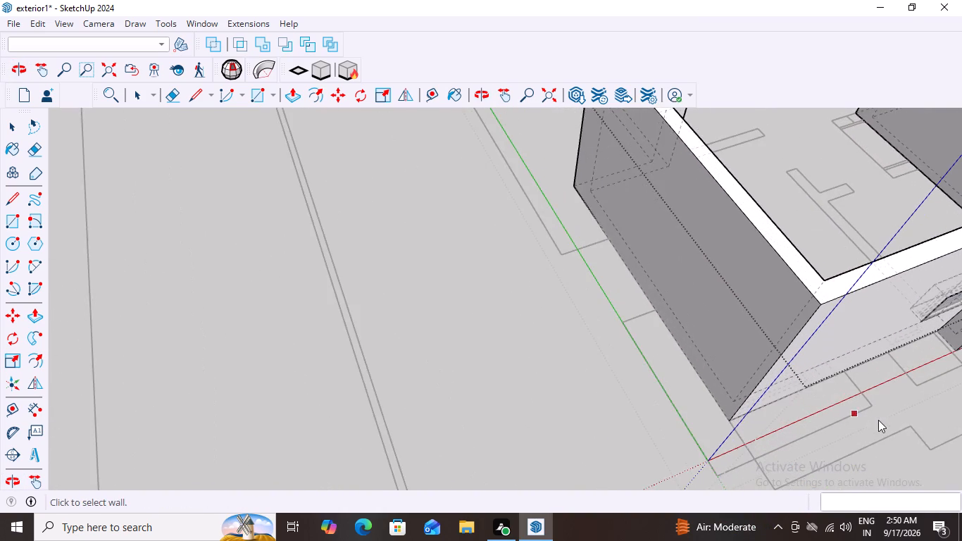
middle_drag(878, 420, 797, 407)
scroll(807, 393, down, 16)
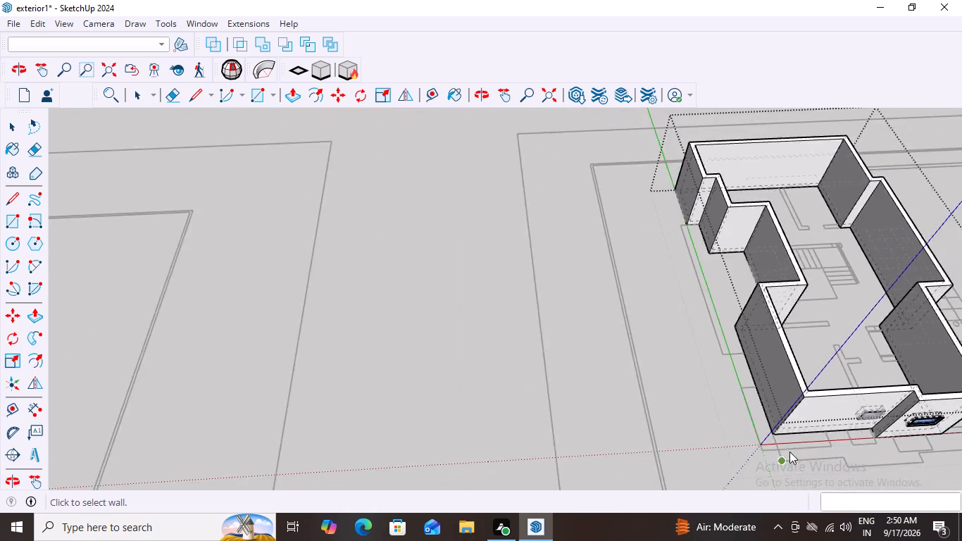
scroll(789, 452, down, 4)
middle_drag(882, 463, 826, 434)
scroll(826, 434, down, 14)
middle_drag(744, 331, 739, 336)
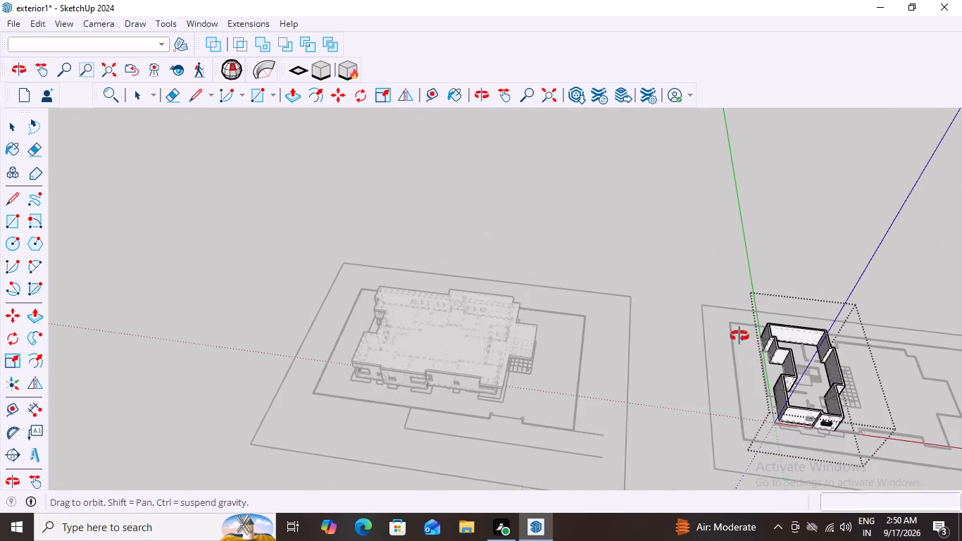
scroll(739, 336, down, 1)
middle_drag(739, 336, 732, 347)
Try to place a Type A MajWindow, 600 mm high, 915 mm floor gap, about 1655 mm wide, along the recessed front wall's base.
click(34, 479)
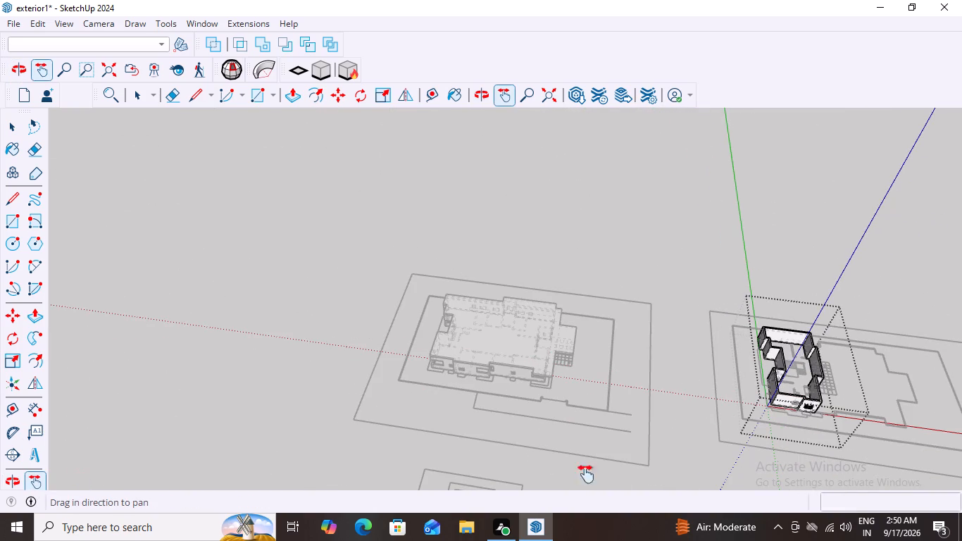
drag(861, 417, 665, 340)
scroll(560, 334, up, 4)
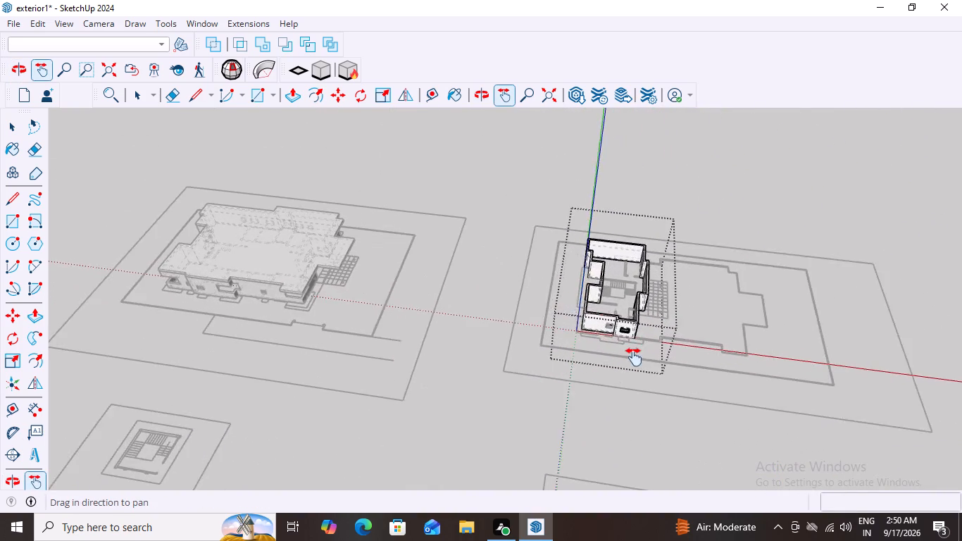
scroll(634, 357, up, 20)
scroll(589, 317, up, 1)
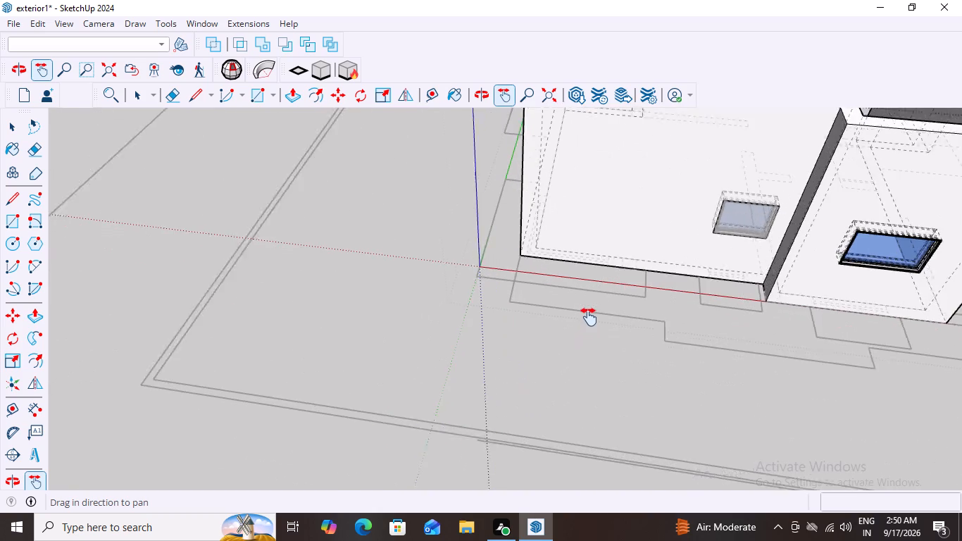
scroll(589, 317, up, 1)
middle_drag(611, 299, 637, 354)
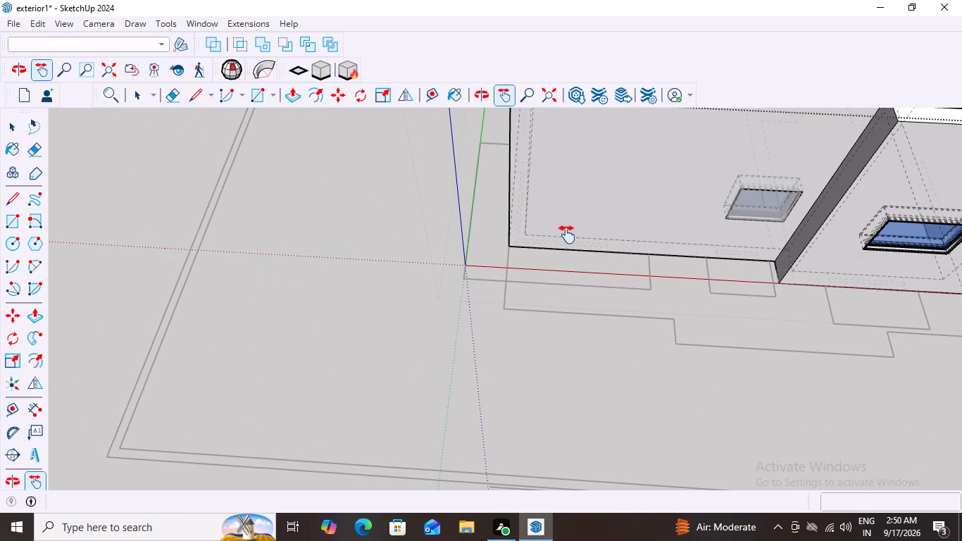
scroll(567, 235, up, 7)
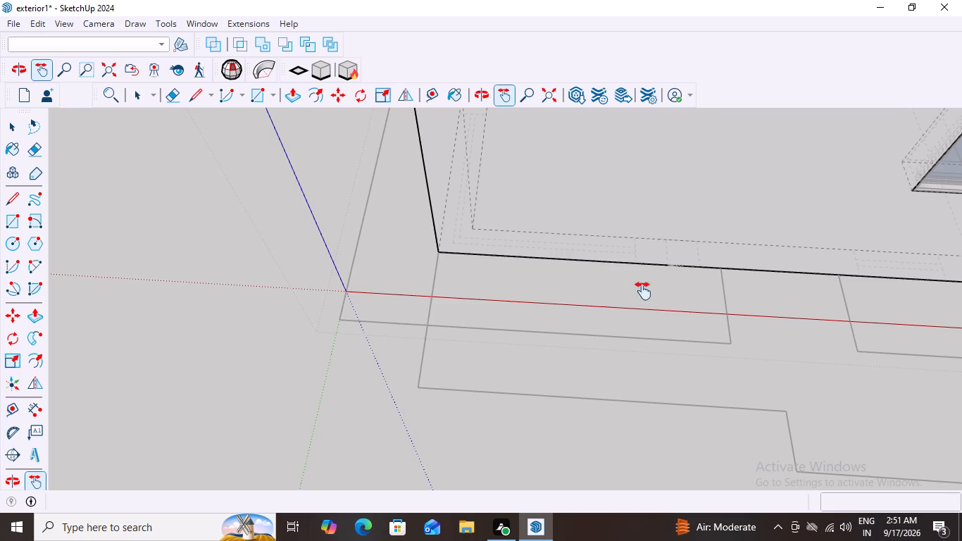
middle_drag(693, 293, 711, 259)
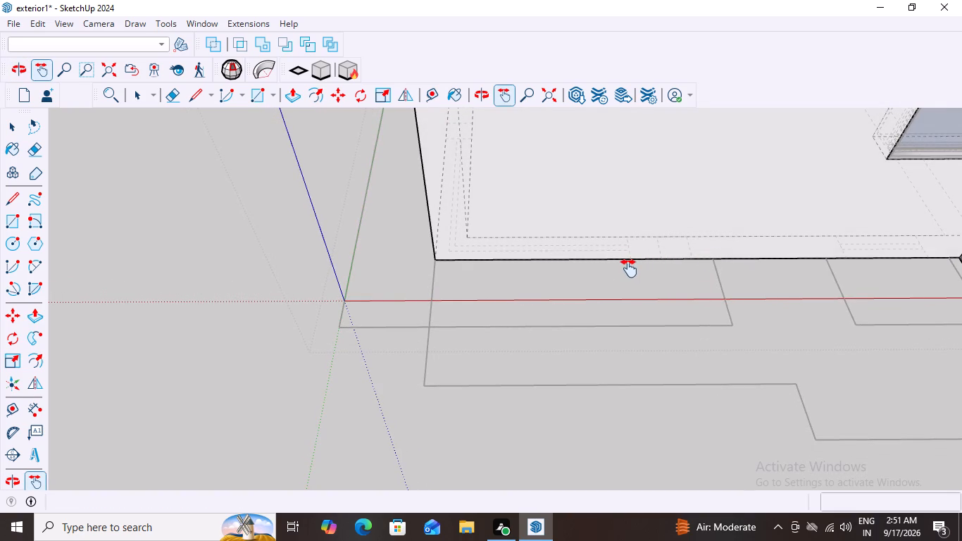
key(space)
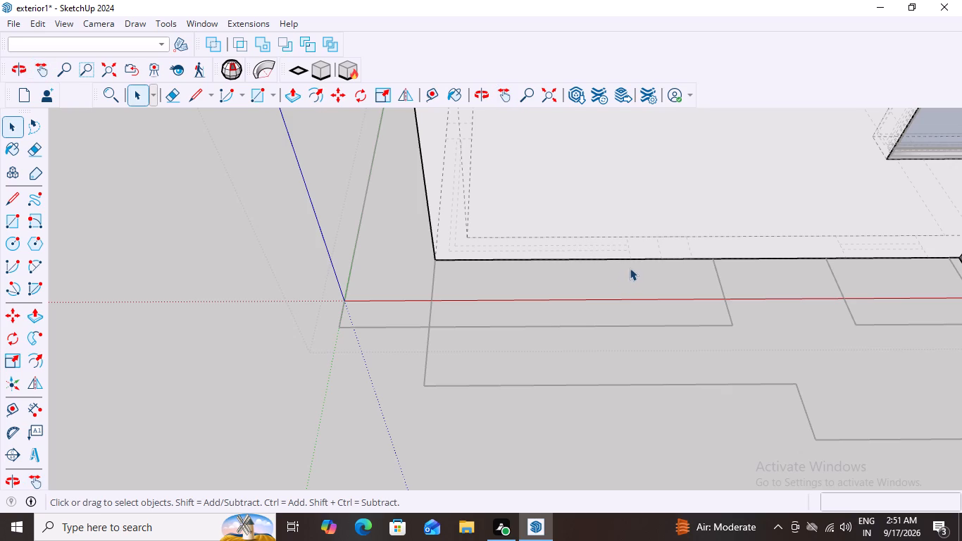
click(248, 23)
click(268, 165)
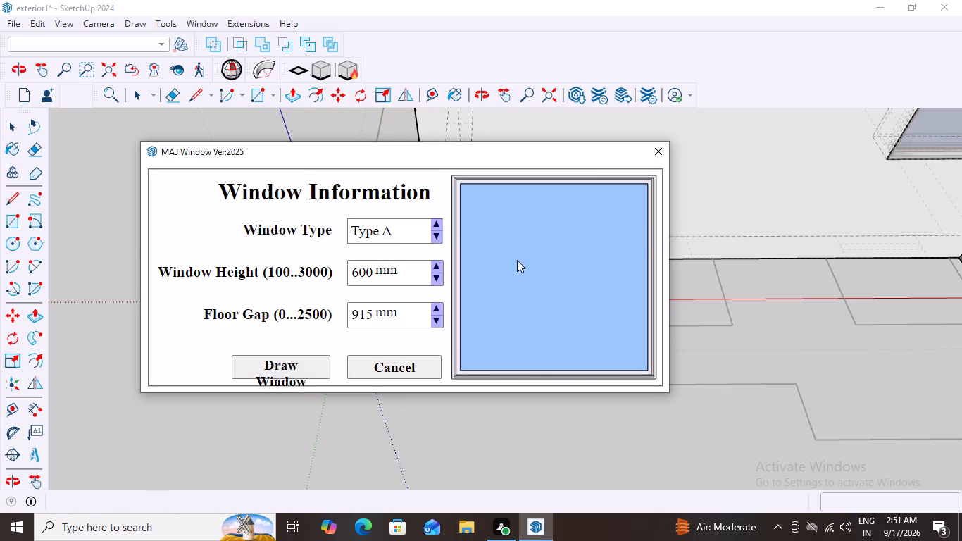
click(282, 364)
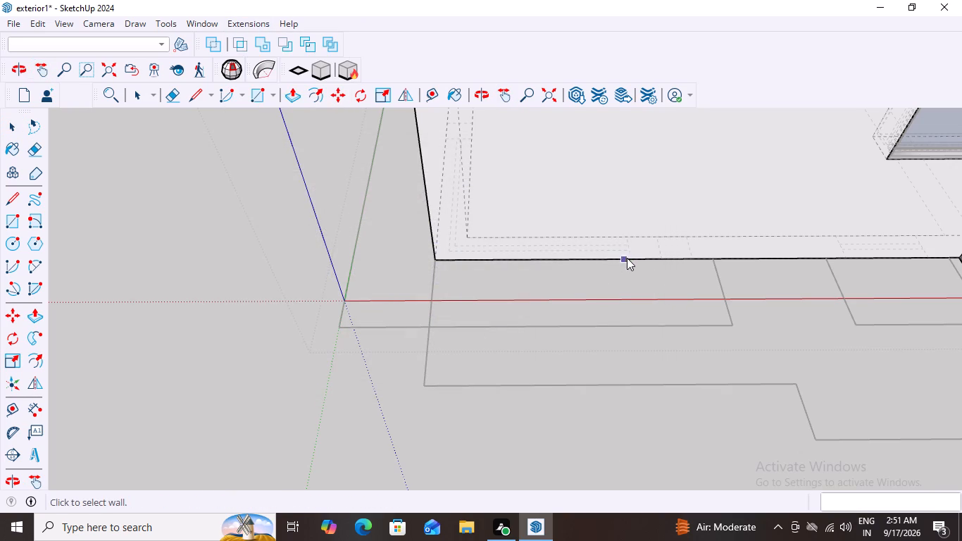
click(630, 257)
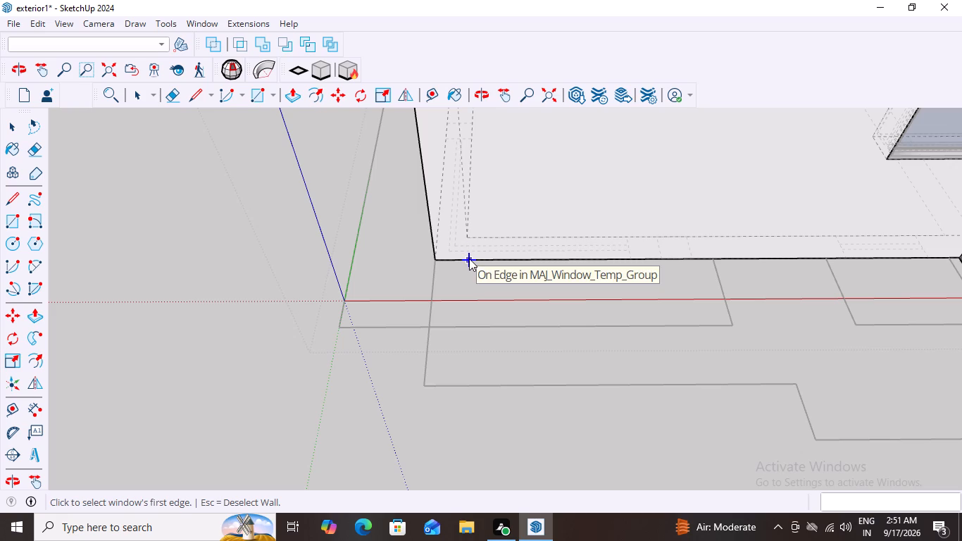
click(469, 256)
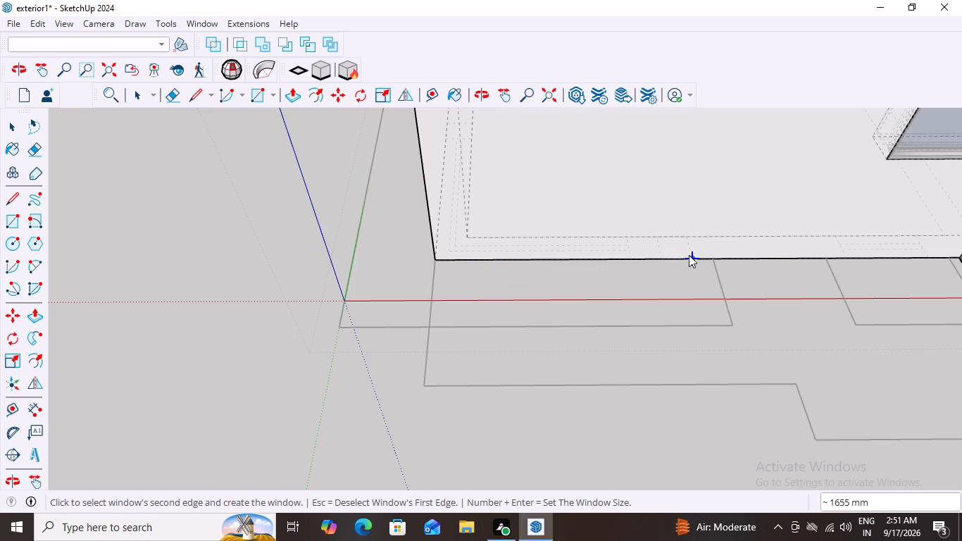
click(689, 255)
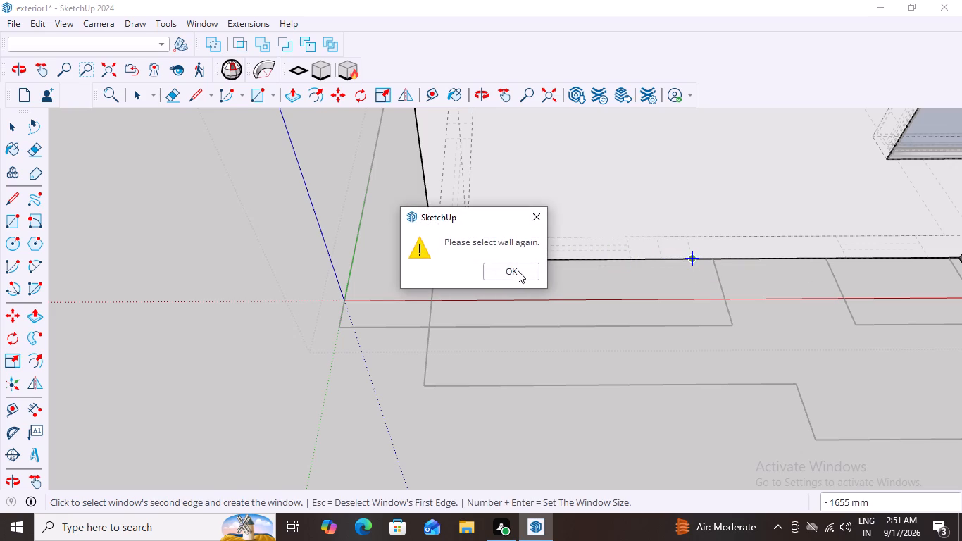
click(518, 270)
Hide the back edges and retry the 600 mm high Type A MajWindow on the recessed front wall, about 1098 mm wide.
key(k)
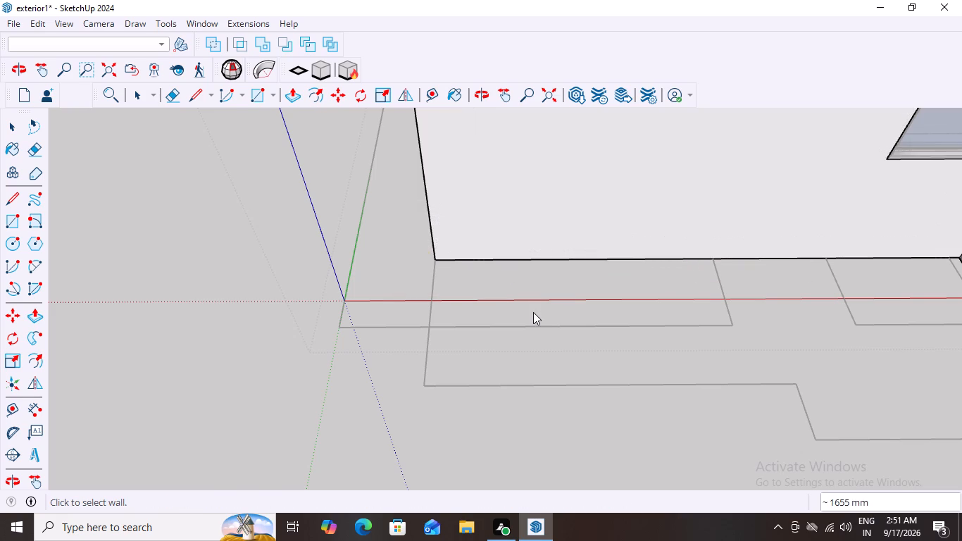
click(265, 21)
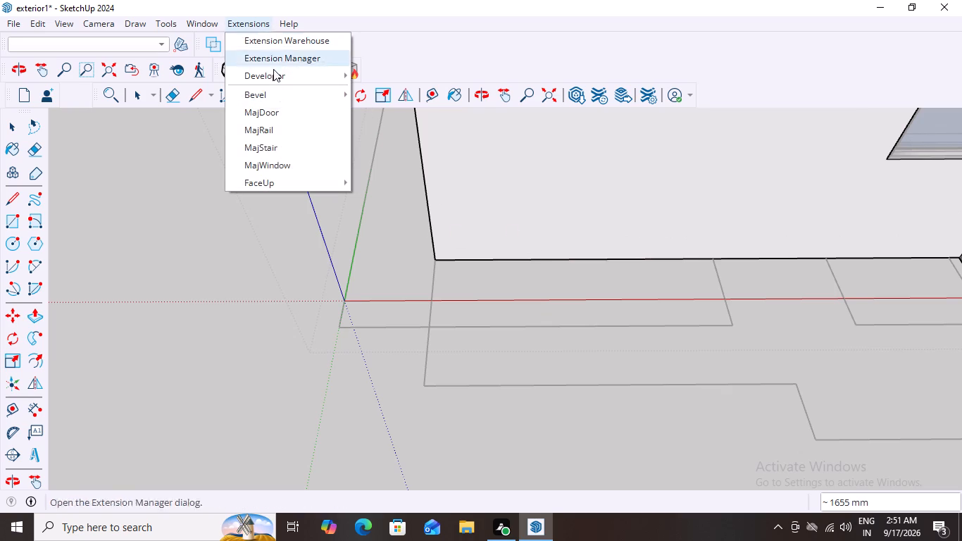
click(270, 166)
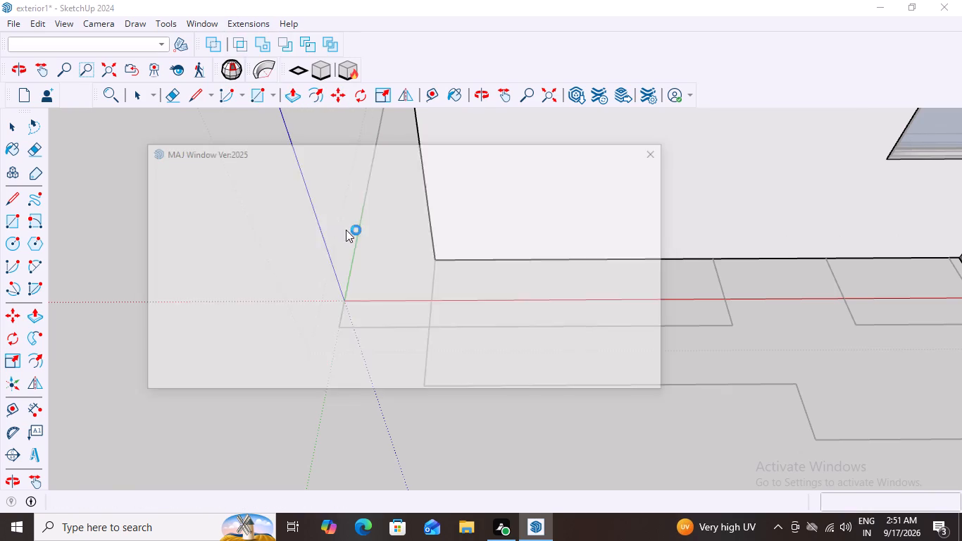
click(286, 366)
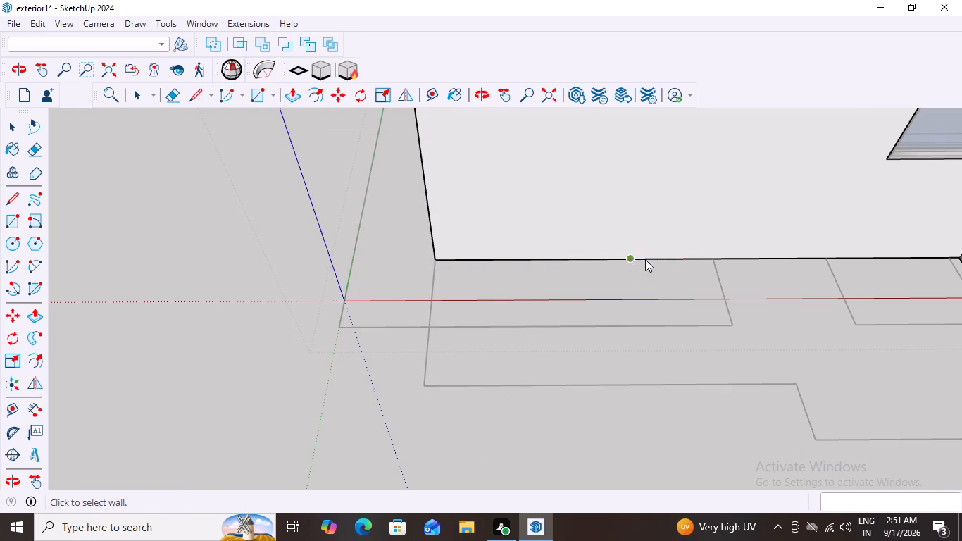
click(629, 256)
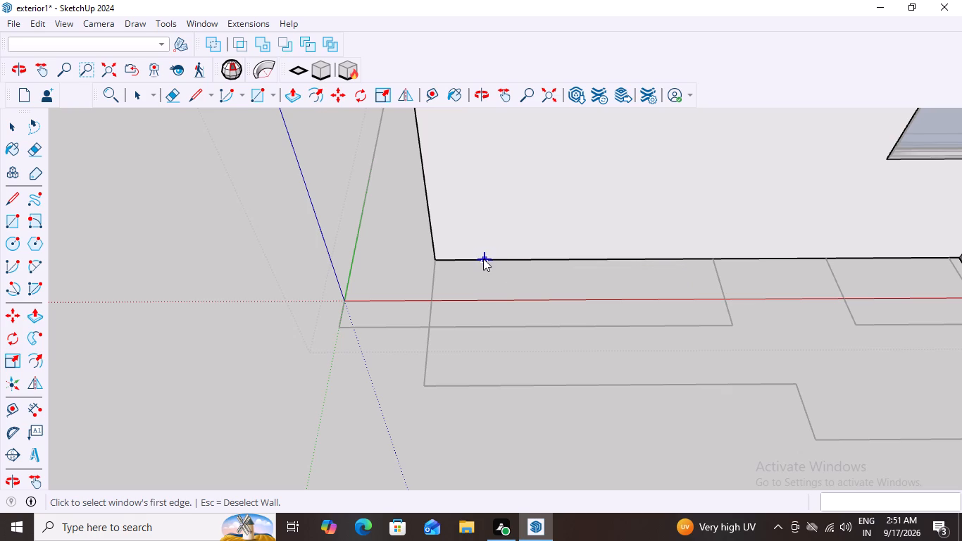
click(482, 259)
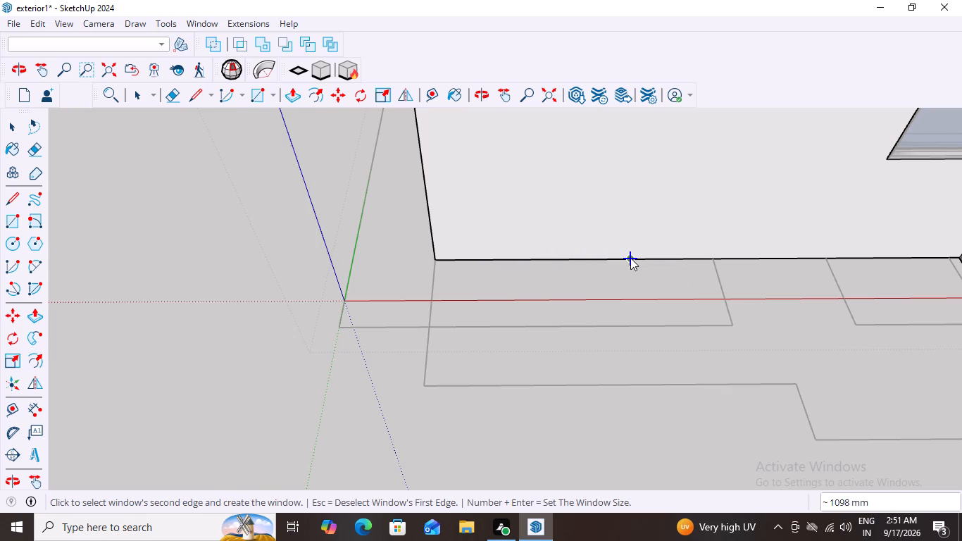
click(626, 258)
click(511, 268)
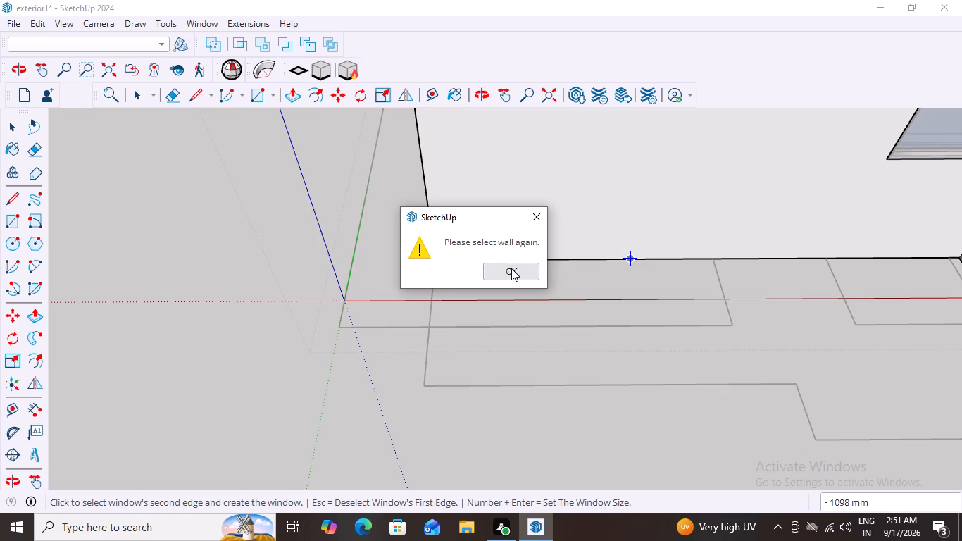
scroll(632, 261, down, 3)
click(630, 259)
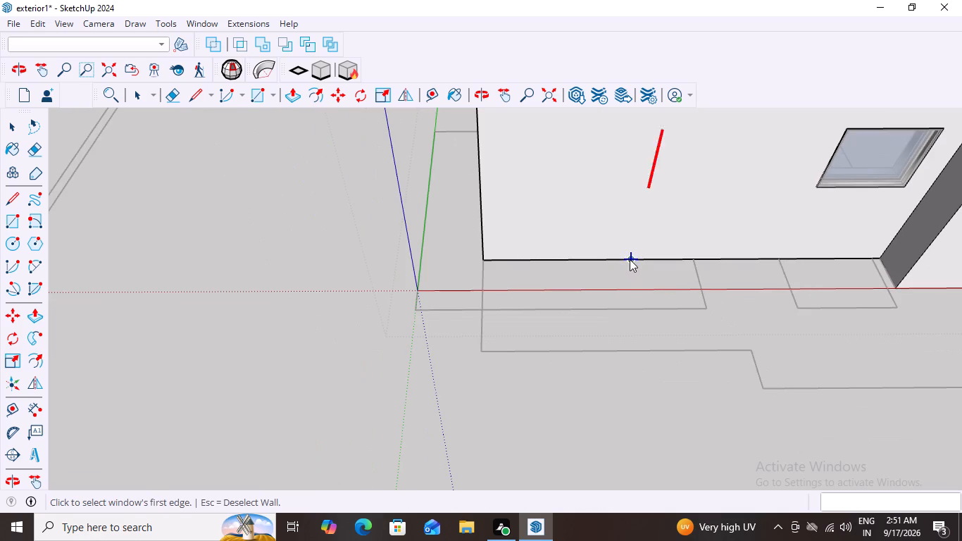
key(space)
Open the second house's wall group and select the recessed front wall's face.
scroll(563, 269, down, 8)
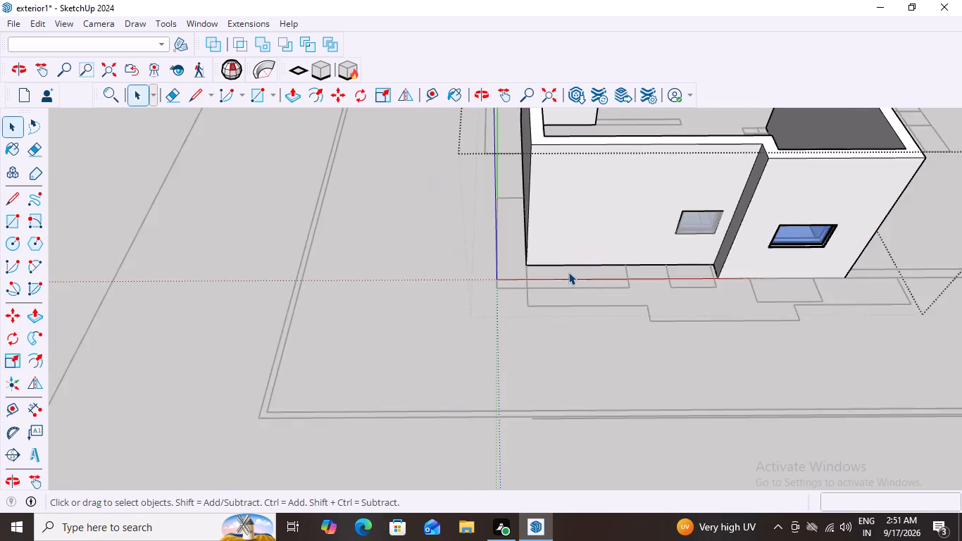
scroll(568, 272, down, 8)
click(575, 270)
click(575, 270)
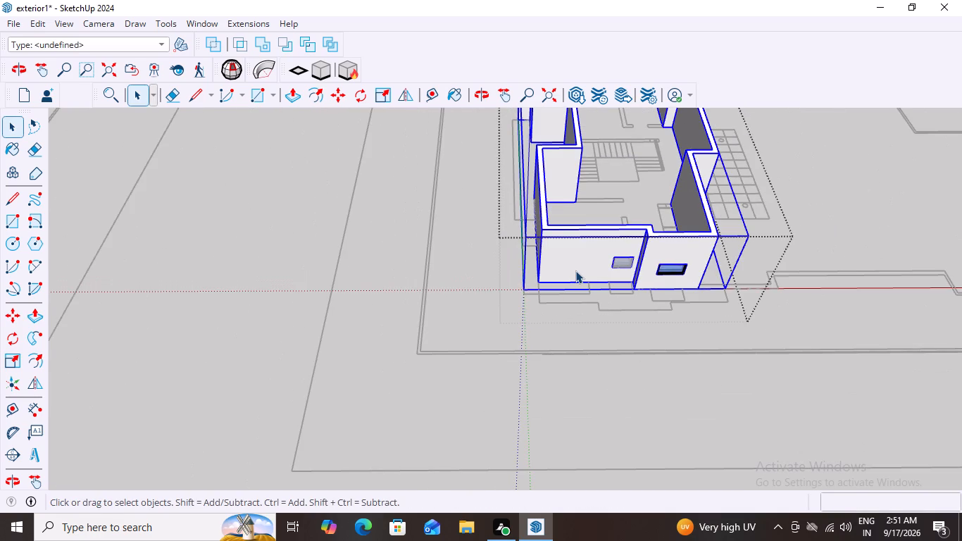
click(575, 270)
click(575, 270)
scroll(590, 260, up, 5)
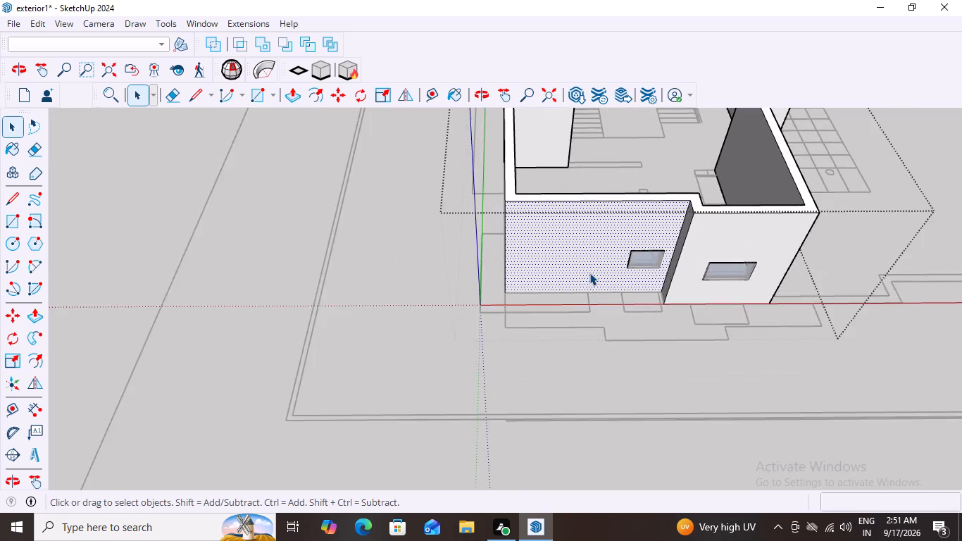
scroll(587, 297, up, 3)
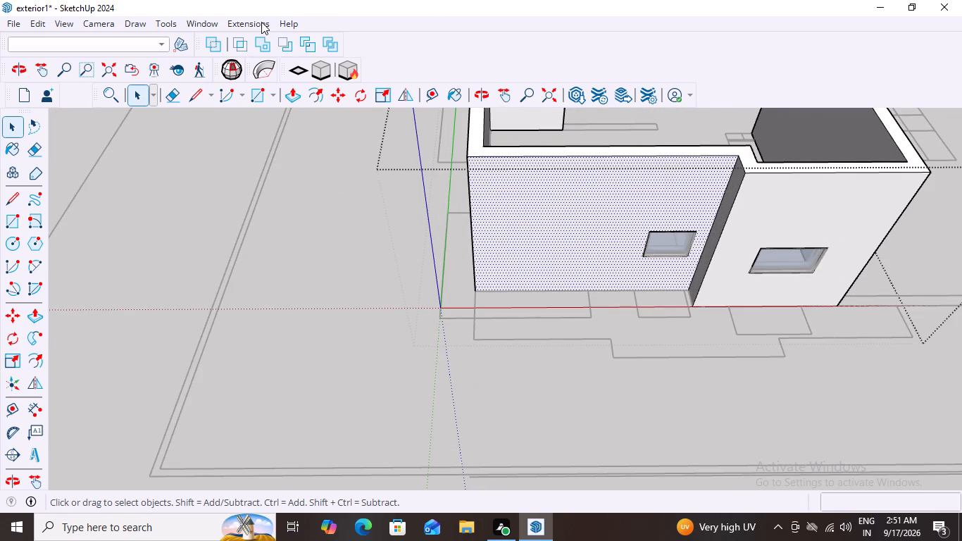
Examine the first house's front wall openings against the marks on its plan.
scroll(267, 74, down, 20)
scroll(267, 74, down, 4)
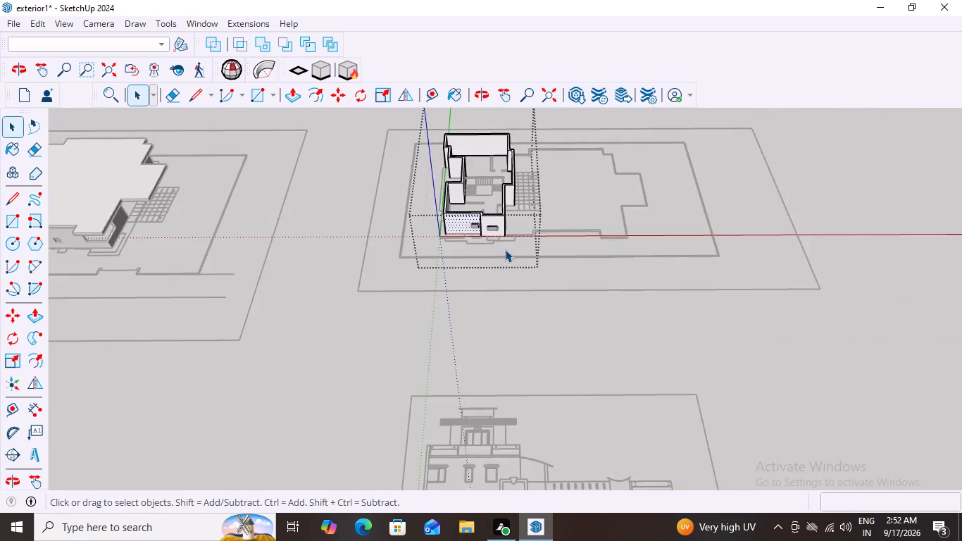
scroll(505, 249, down, 3)
scroll(23, 242, up, 10)
scroll(99, 235, up, 5)
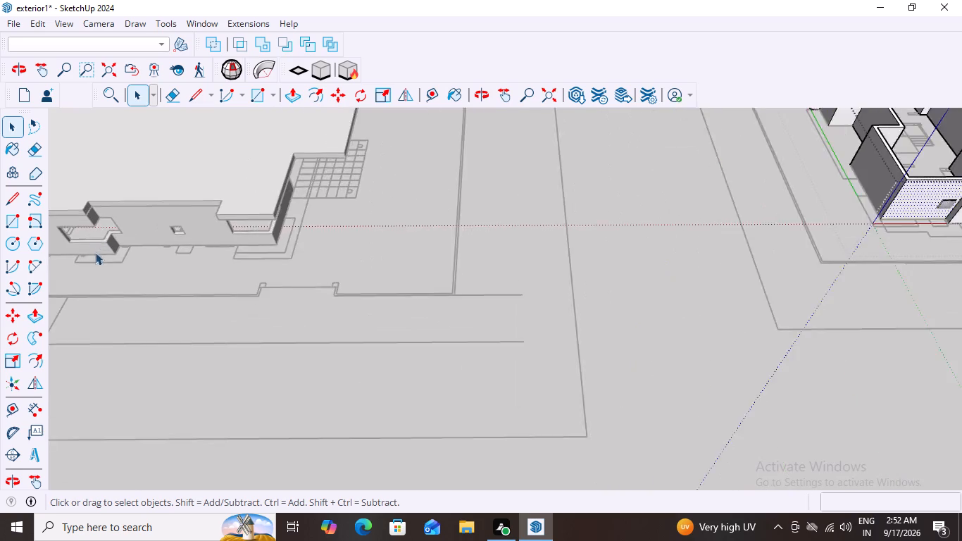
scroll(95, 252, up, 17)
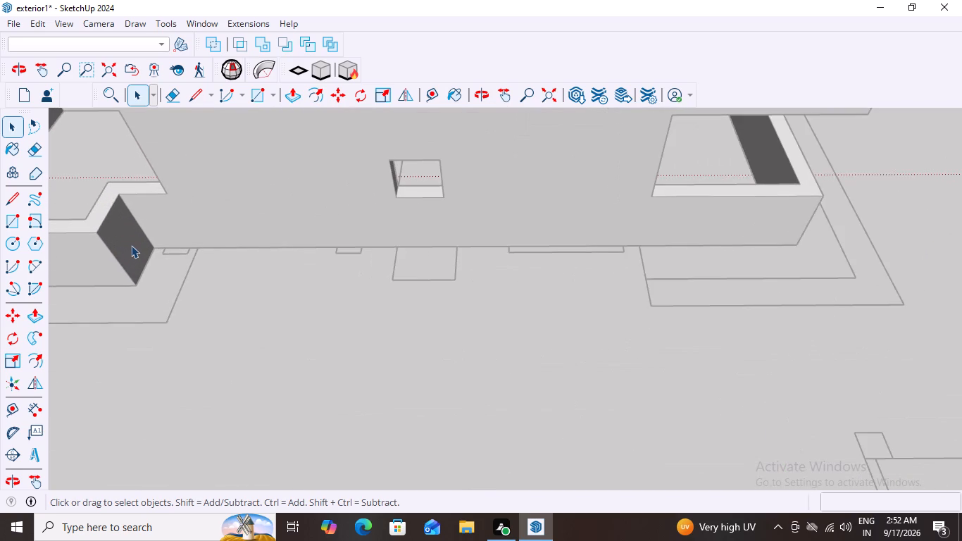
scroll(132, 242, down, 15)
scroll(140, 263, down, 12)
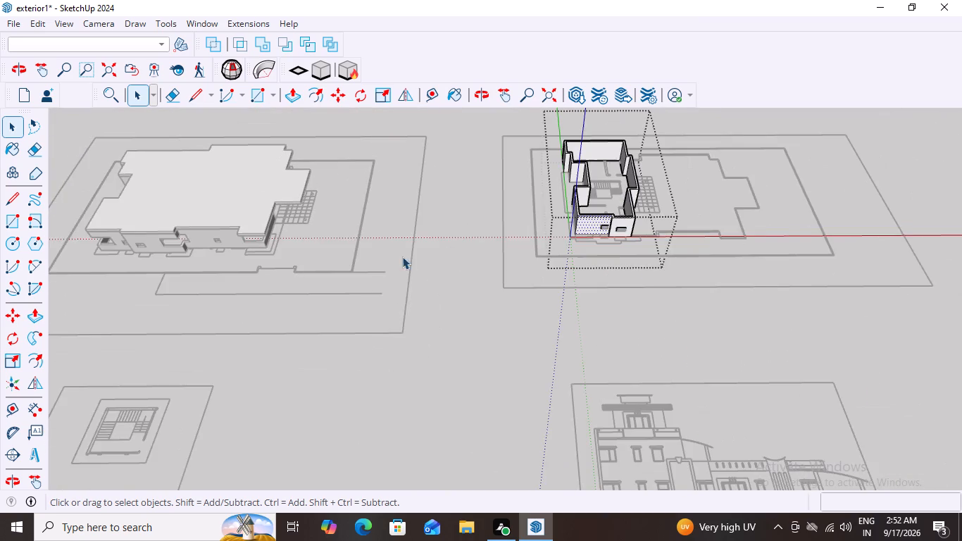
scroll(402, 256, down, 1)
Place a MajWindow about 1204 mm wide near the outer corner of the second house's recessed front wall.
scroll(589, 225, up, 15)
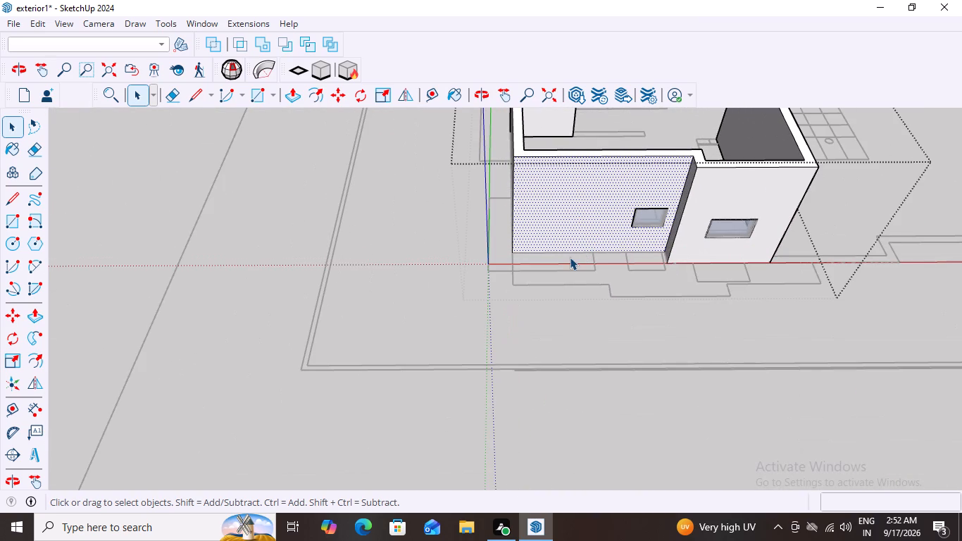
scroll(562, 243, up, 3)
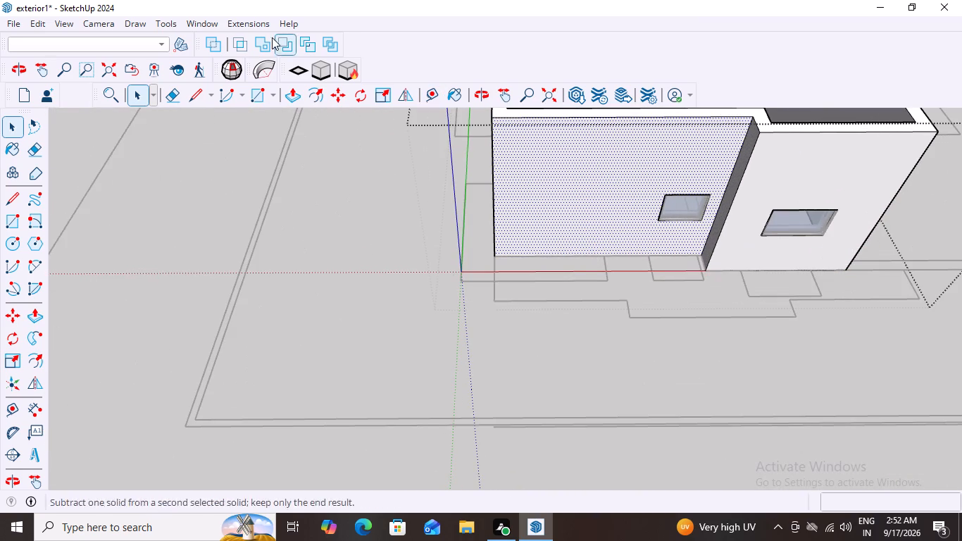
click(262, 19)
click(271, 163)
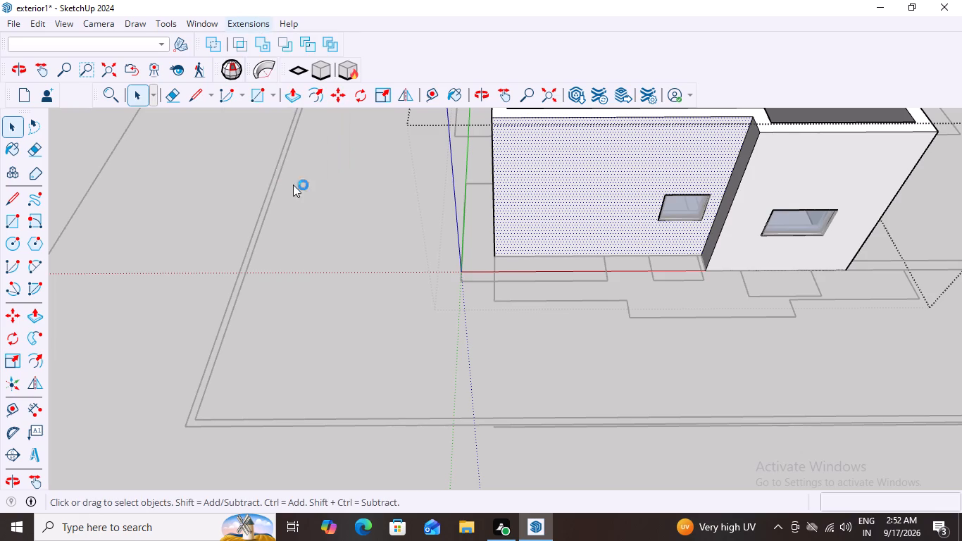
click(289, 372)
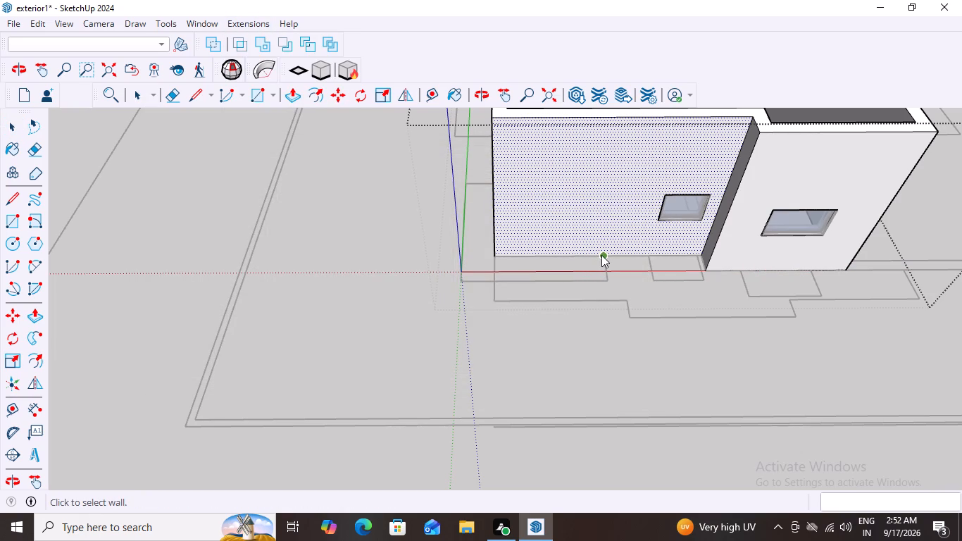
click(594, 255)
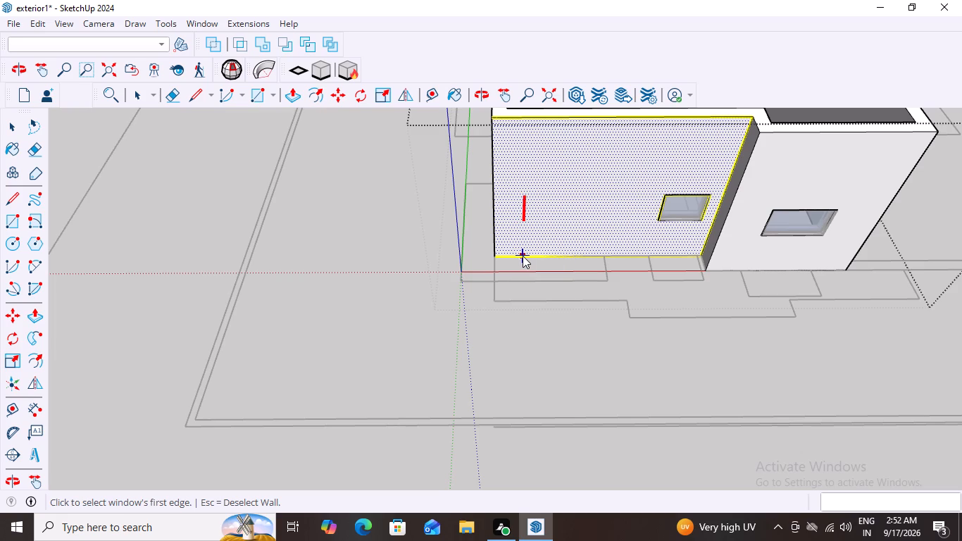
click(520, 256)
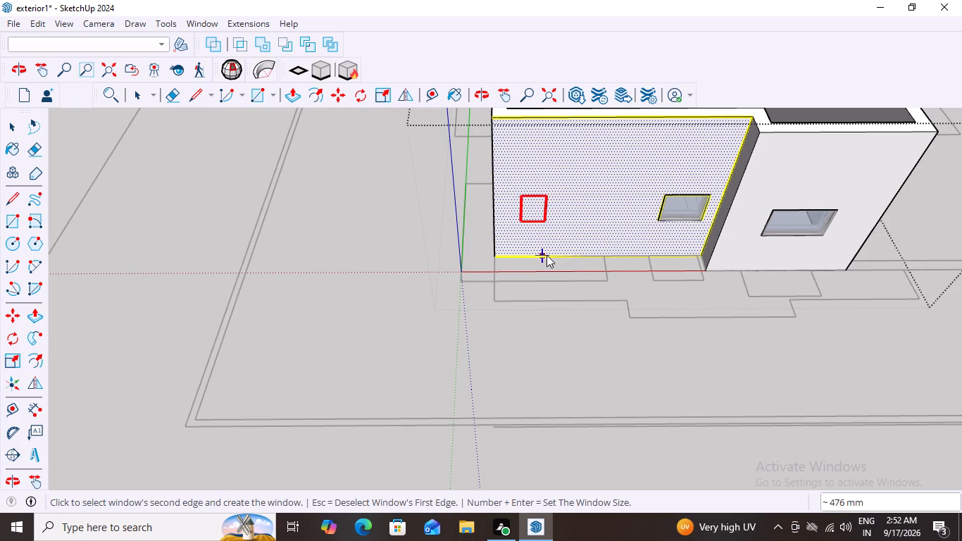
double_click(583, 255)
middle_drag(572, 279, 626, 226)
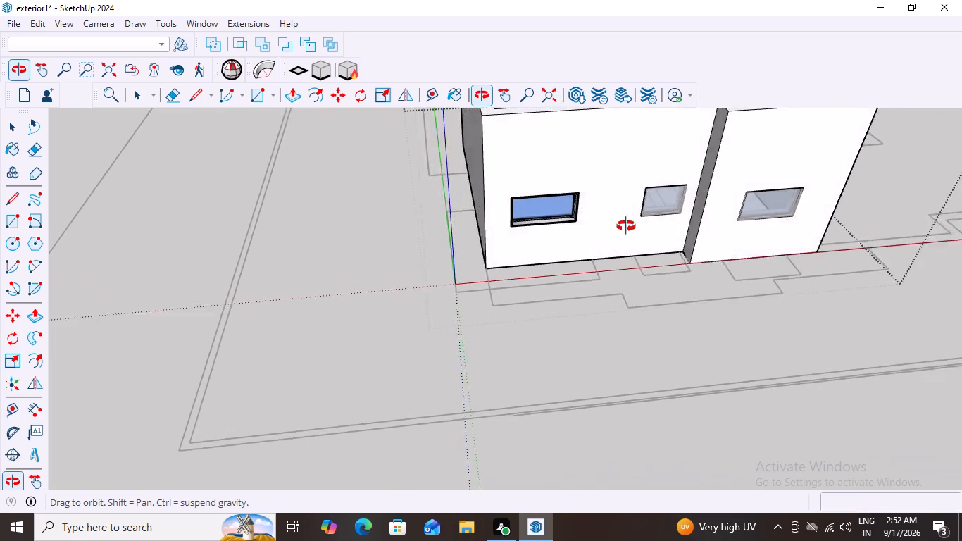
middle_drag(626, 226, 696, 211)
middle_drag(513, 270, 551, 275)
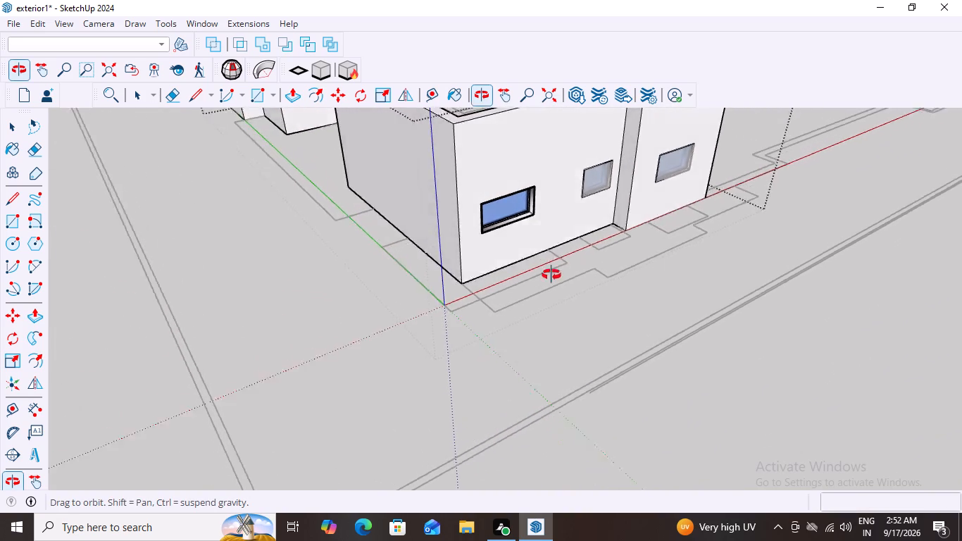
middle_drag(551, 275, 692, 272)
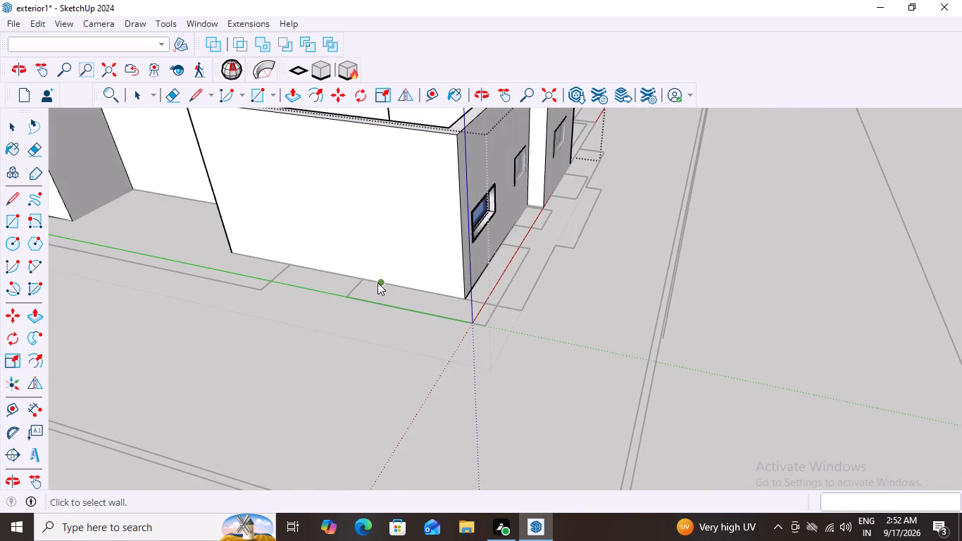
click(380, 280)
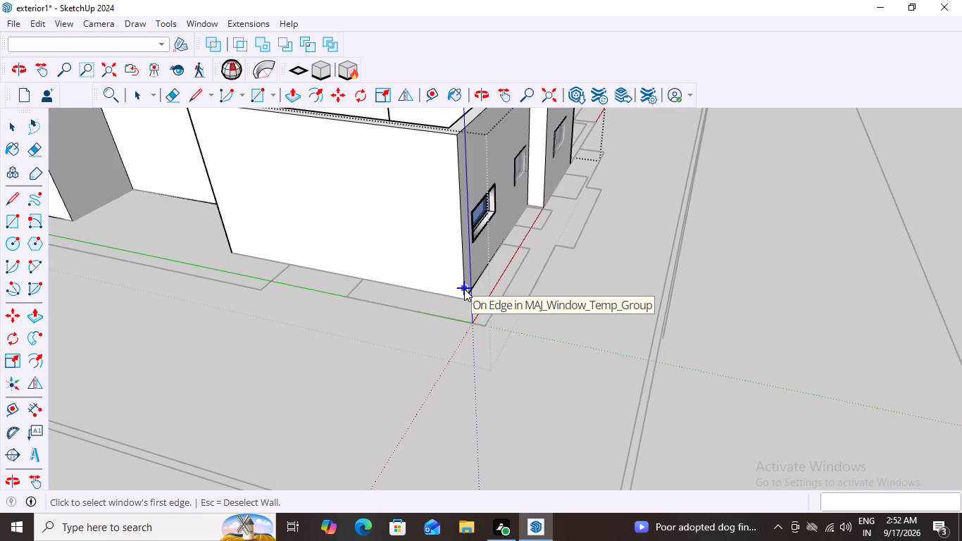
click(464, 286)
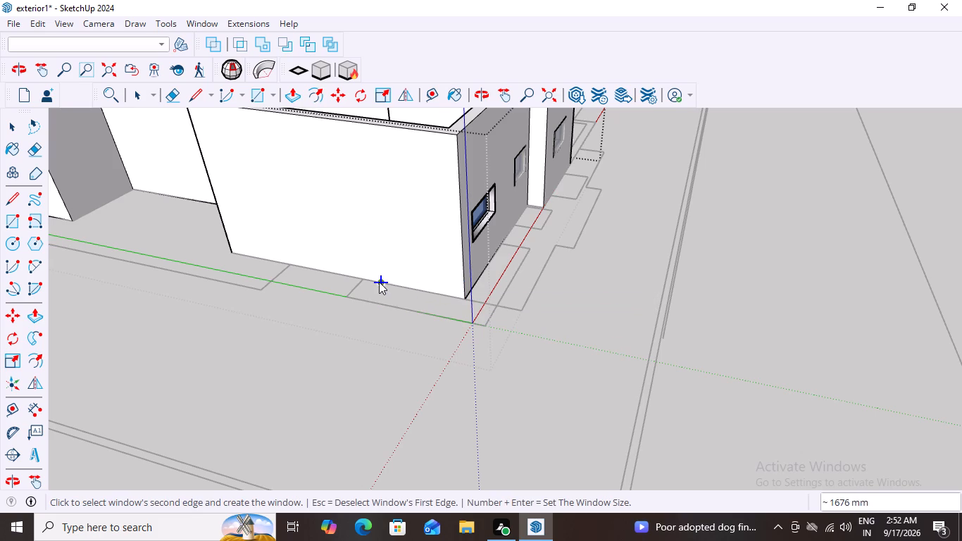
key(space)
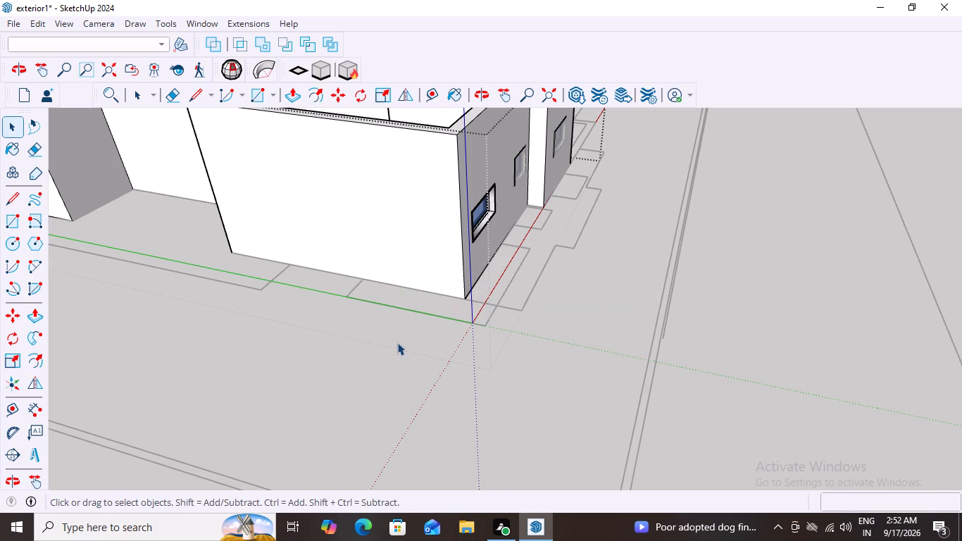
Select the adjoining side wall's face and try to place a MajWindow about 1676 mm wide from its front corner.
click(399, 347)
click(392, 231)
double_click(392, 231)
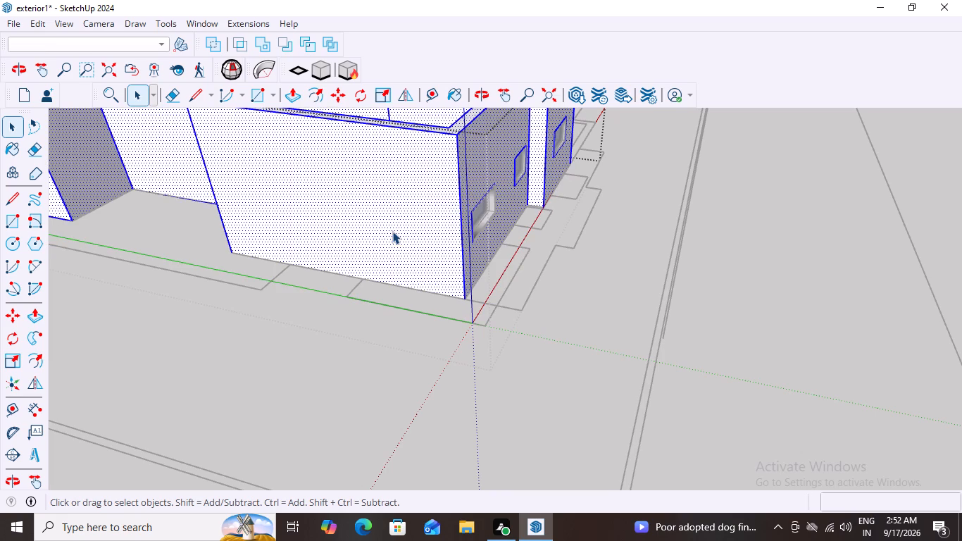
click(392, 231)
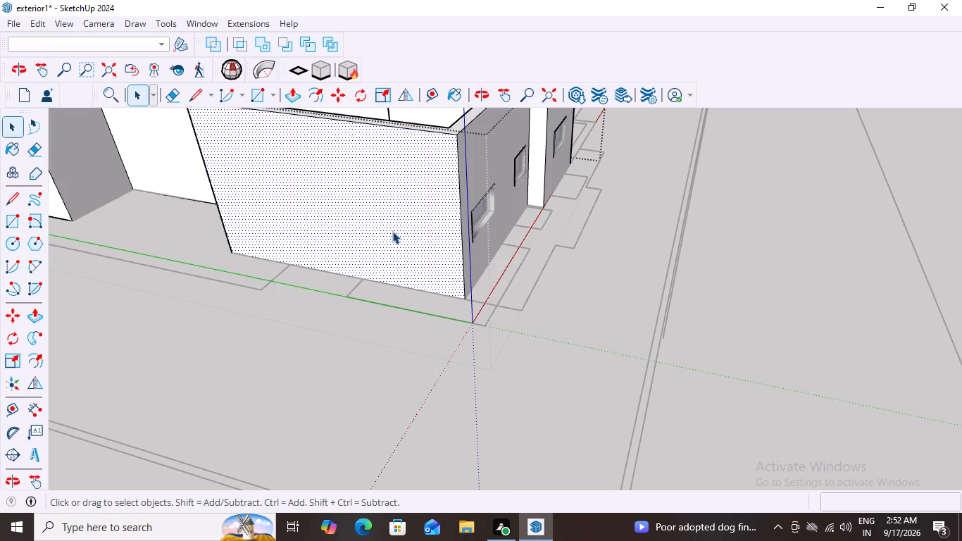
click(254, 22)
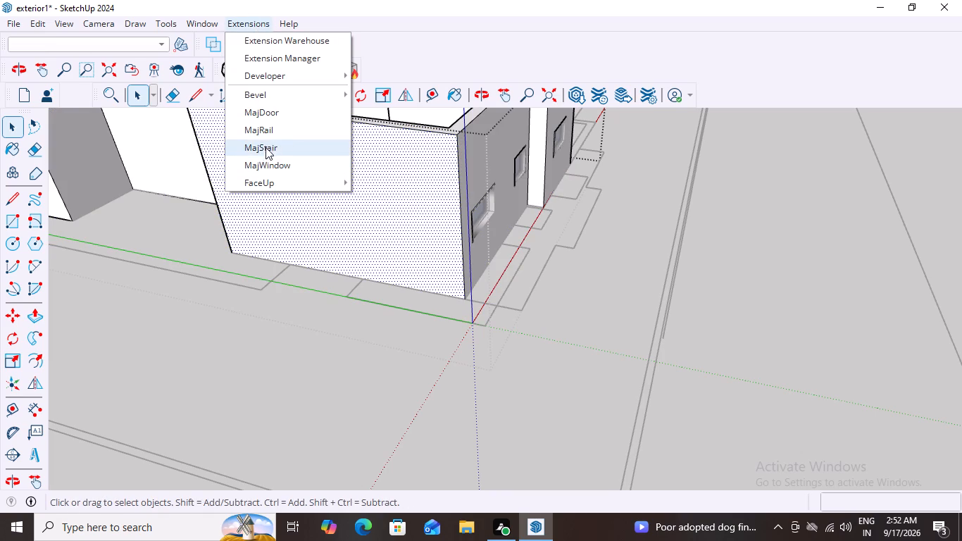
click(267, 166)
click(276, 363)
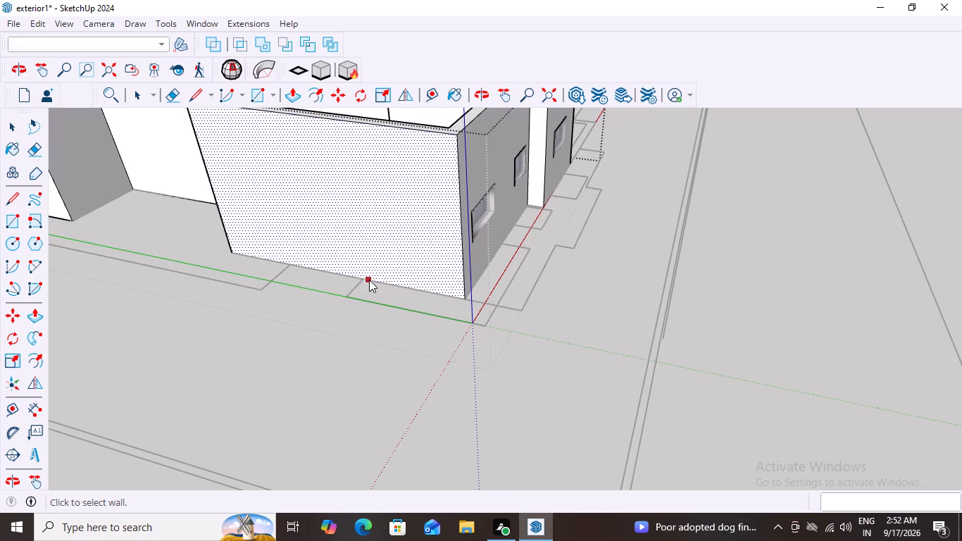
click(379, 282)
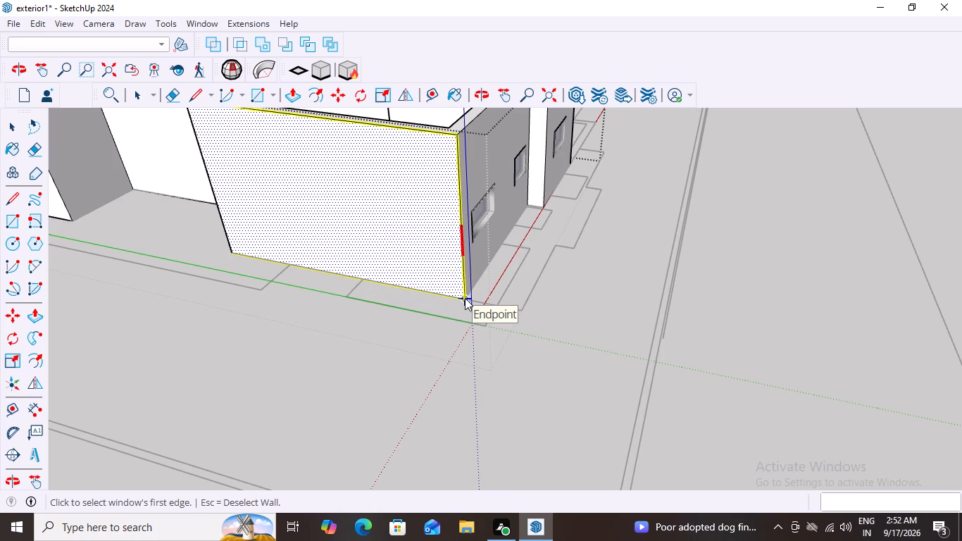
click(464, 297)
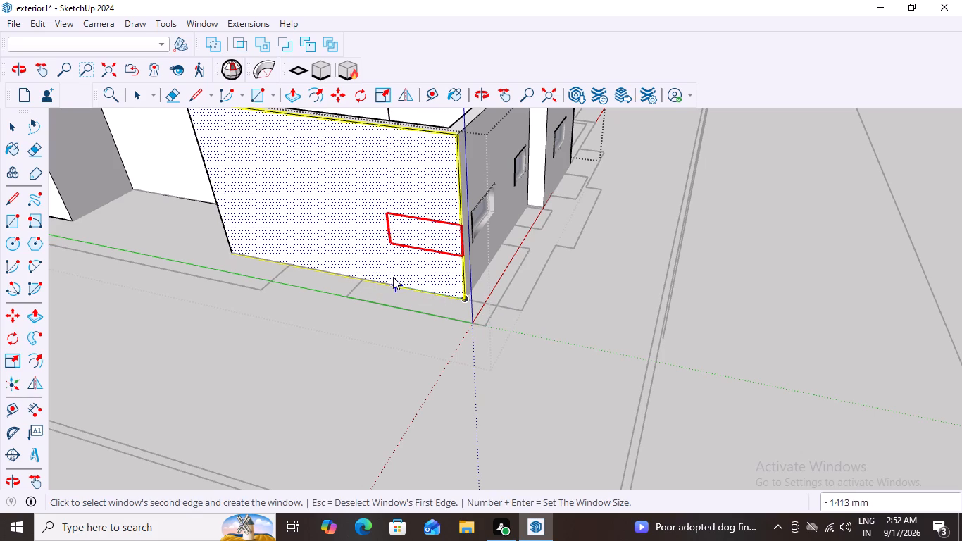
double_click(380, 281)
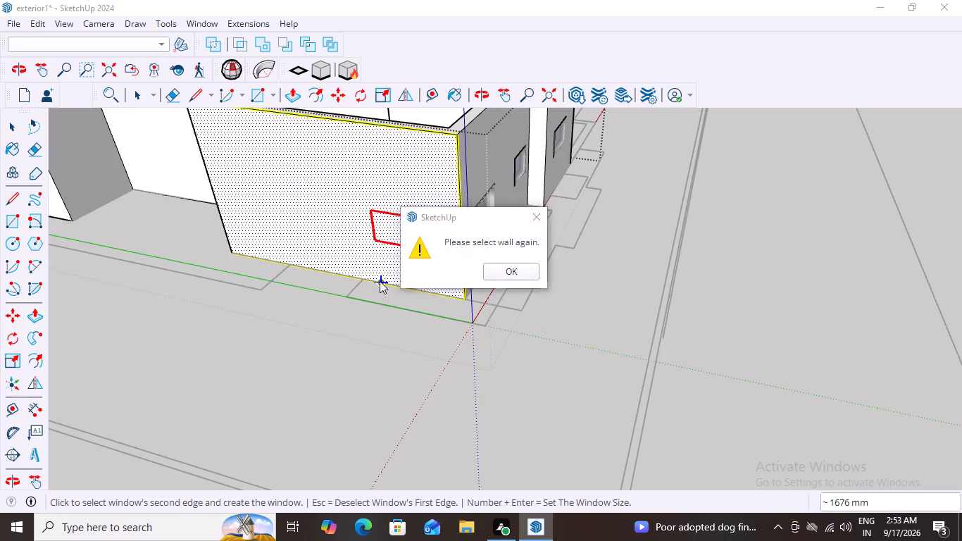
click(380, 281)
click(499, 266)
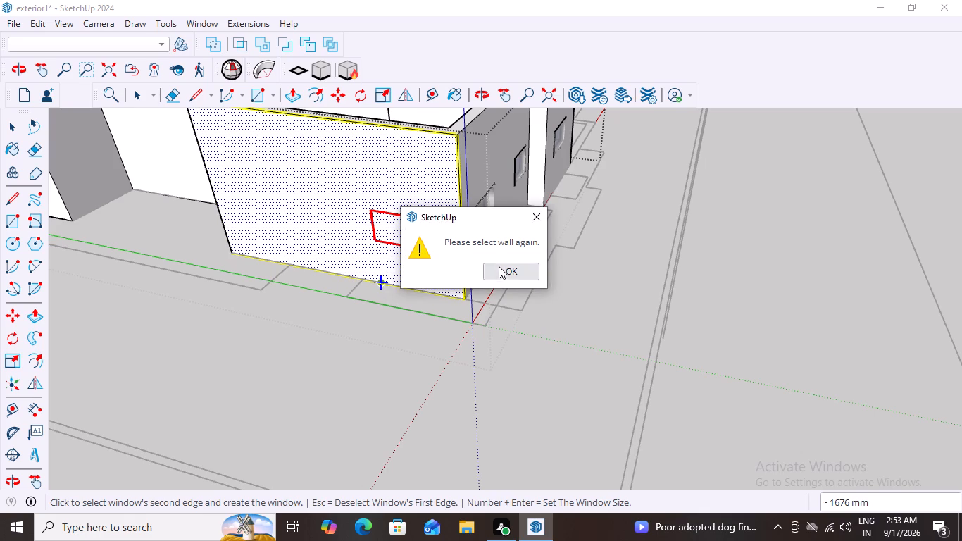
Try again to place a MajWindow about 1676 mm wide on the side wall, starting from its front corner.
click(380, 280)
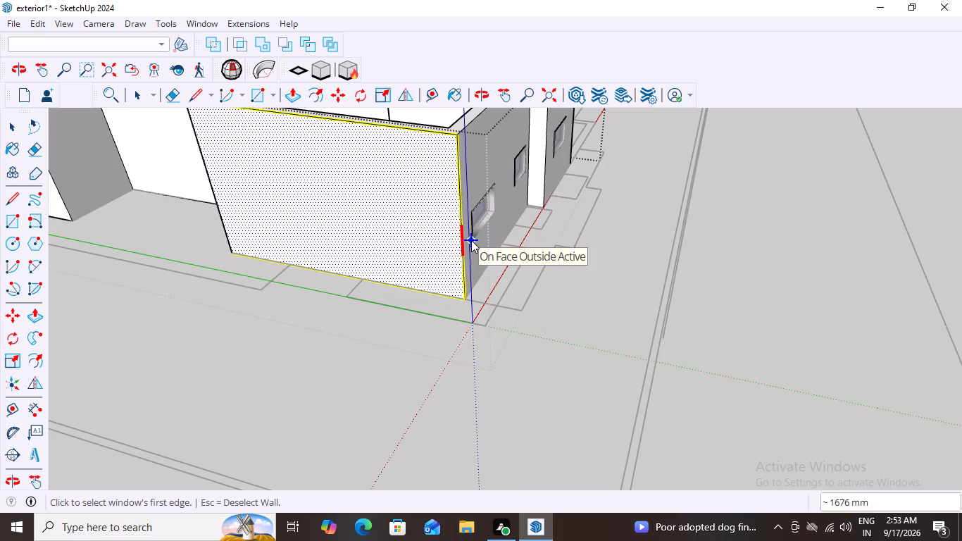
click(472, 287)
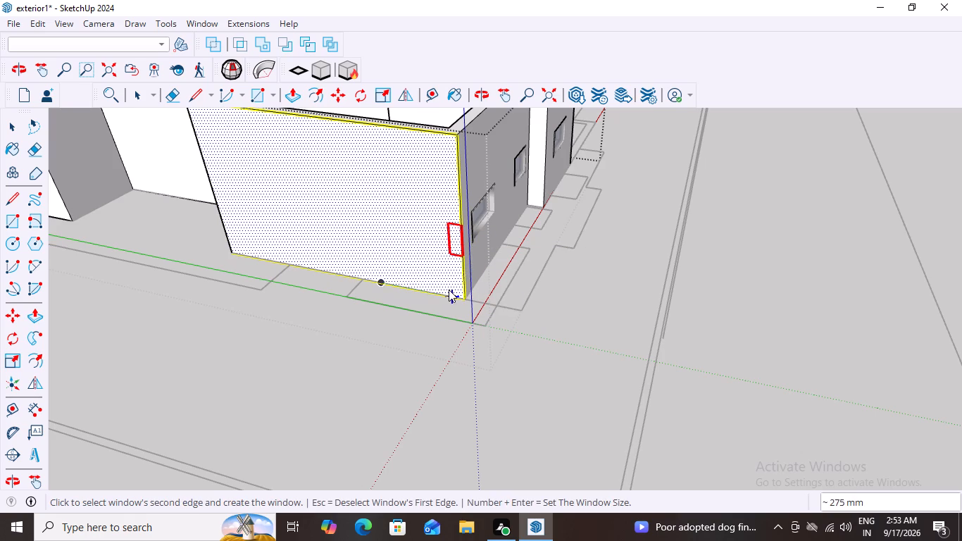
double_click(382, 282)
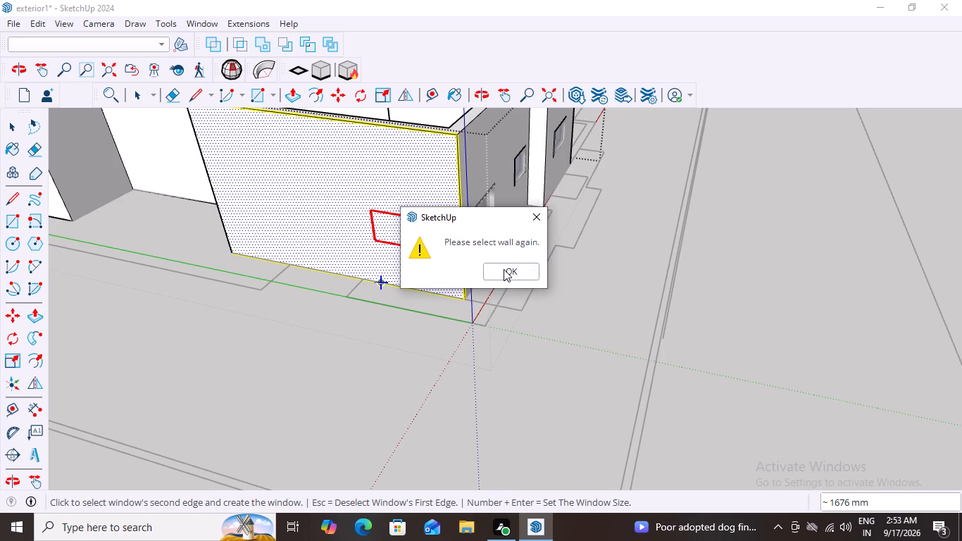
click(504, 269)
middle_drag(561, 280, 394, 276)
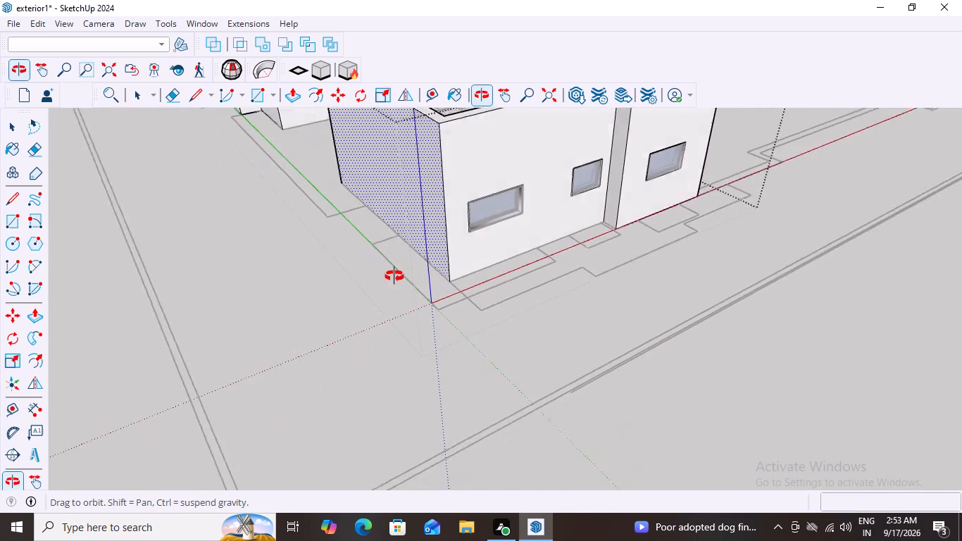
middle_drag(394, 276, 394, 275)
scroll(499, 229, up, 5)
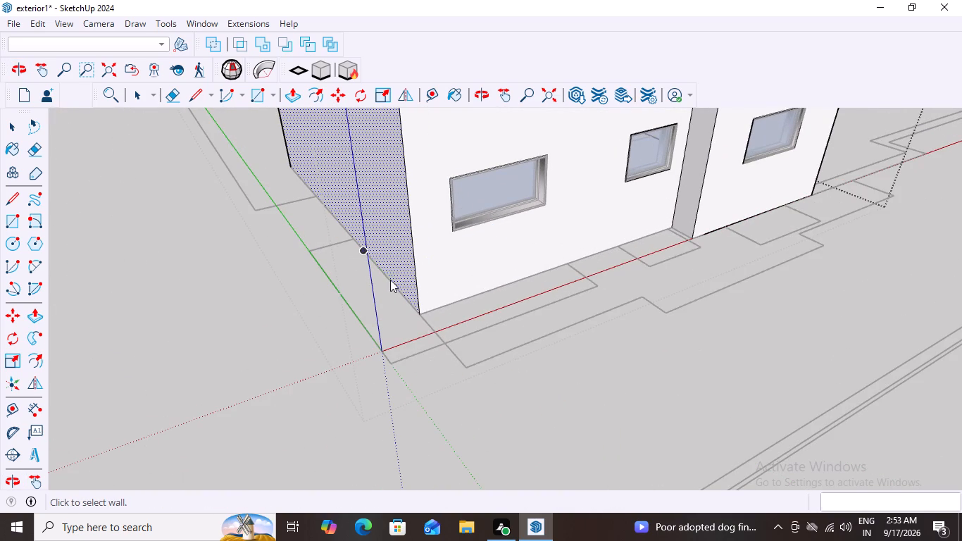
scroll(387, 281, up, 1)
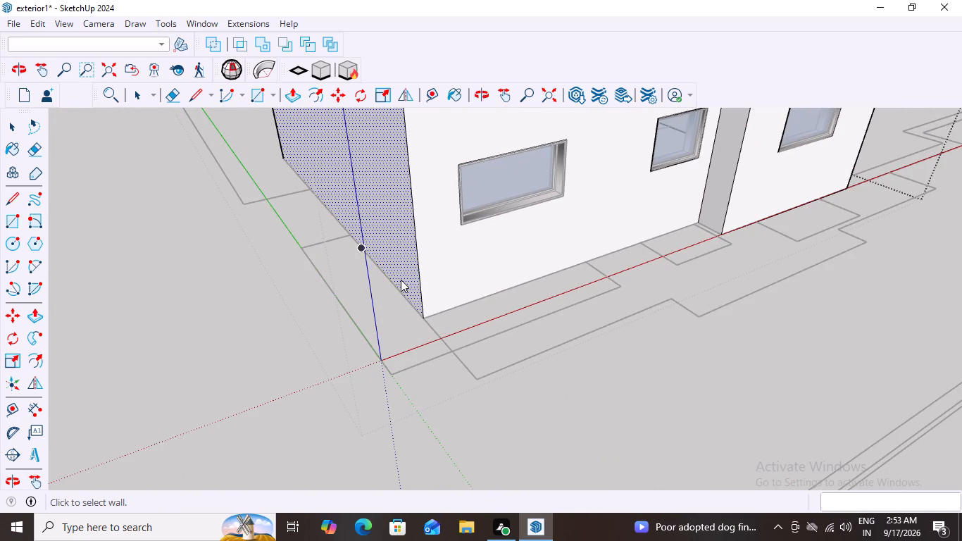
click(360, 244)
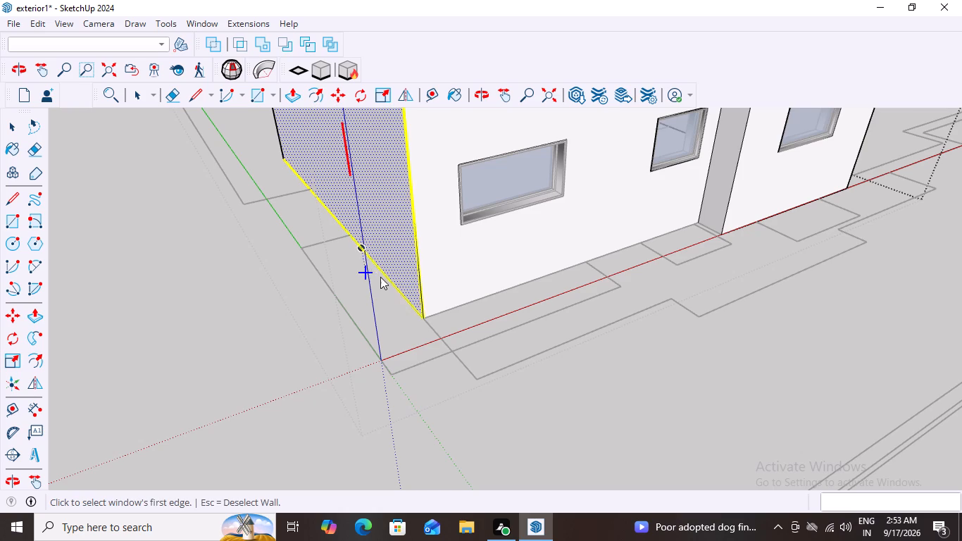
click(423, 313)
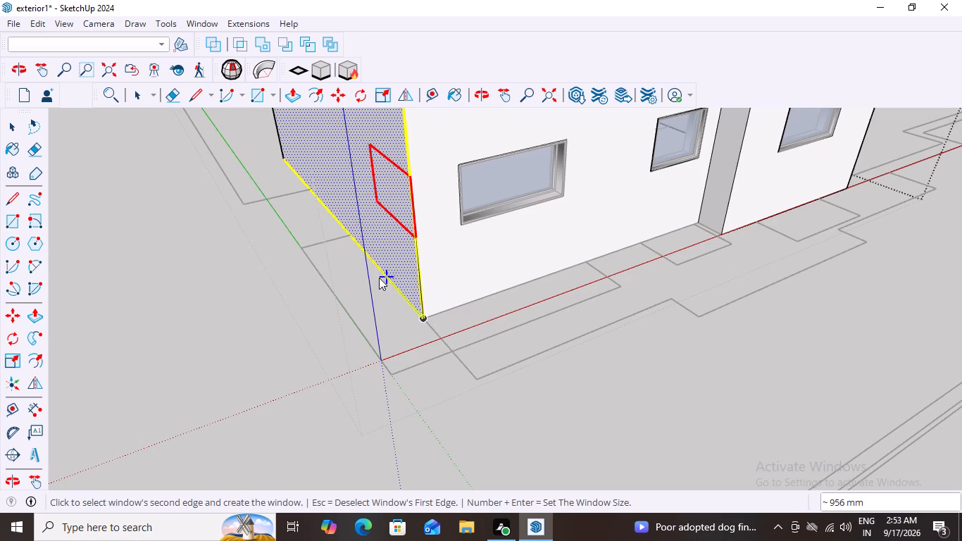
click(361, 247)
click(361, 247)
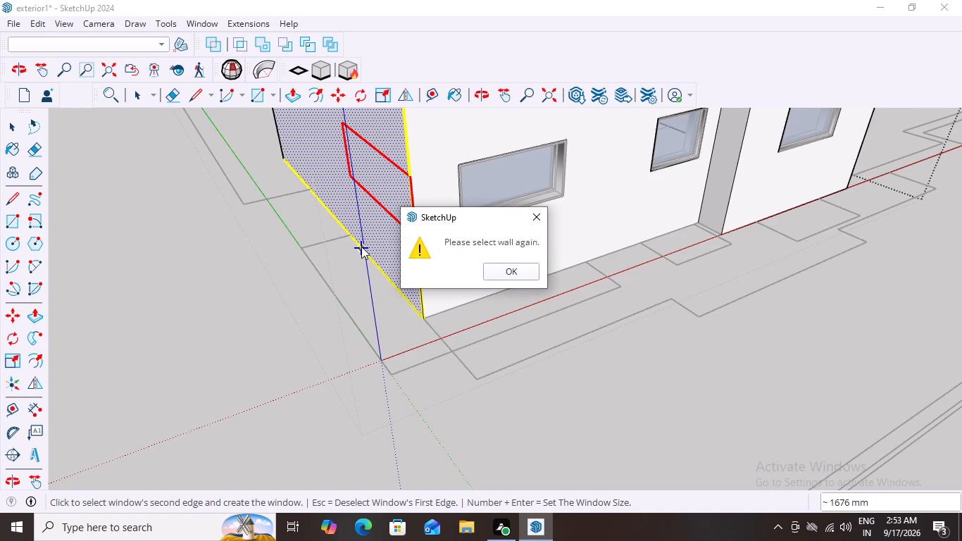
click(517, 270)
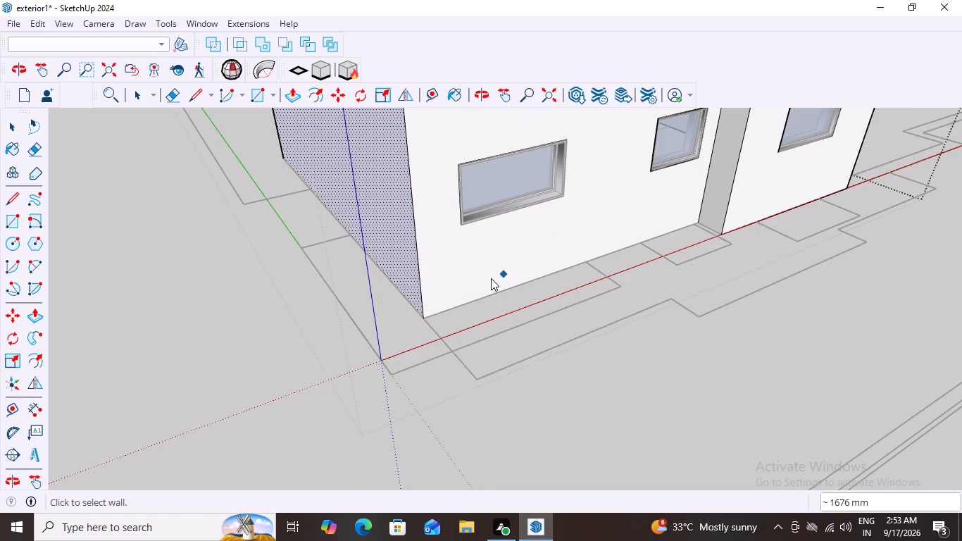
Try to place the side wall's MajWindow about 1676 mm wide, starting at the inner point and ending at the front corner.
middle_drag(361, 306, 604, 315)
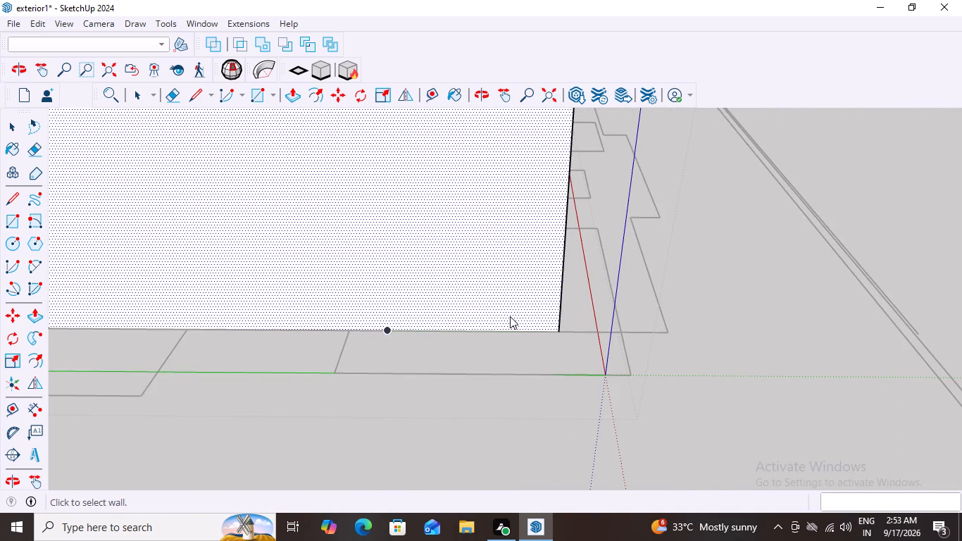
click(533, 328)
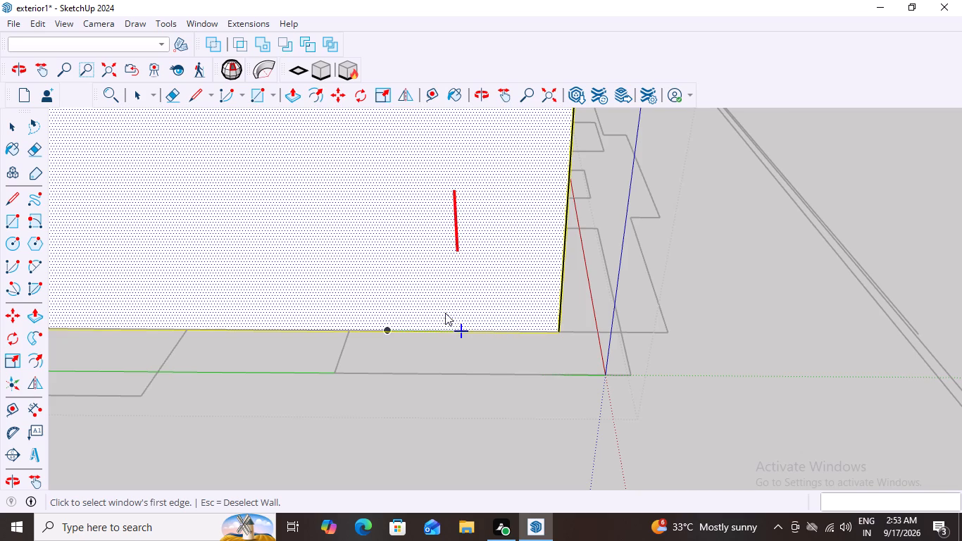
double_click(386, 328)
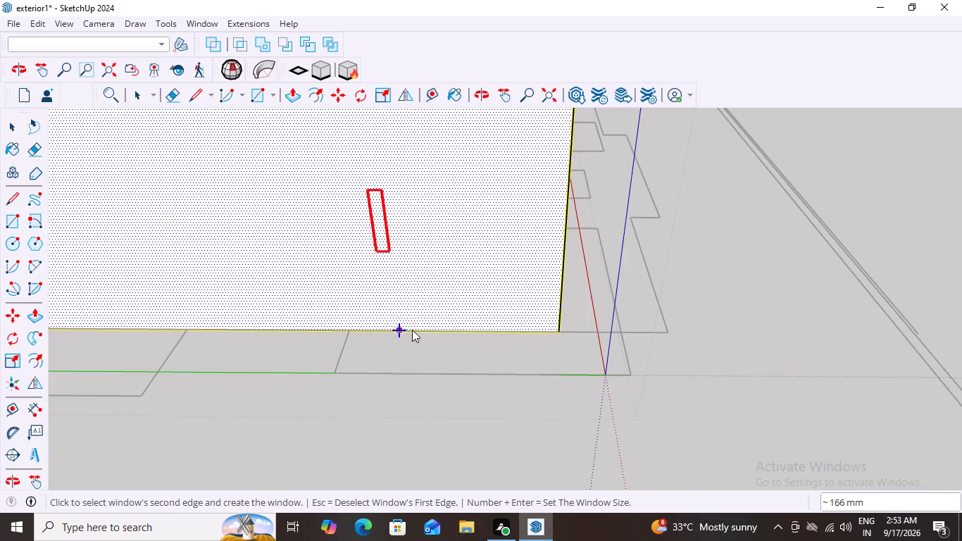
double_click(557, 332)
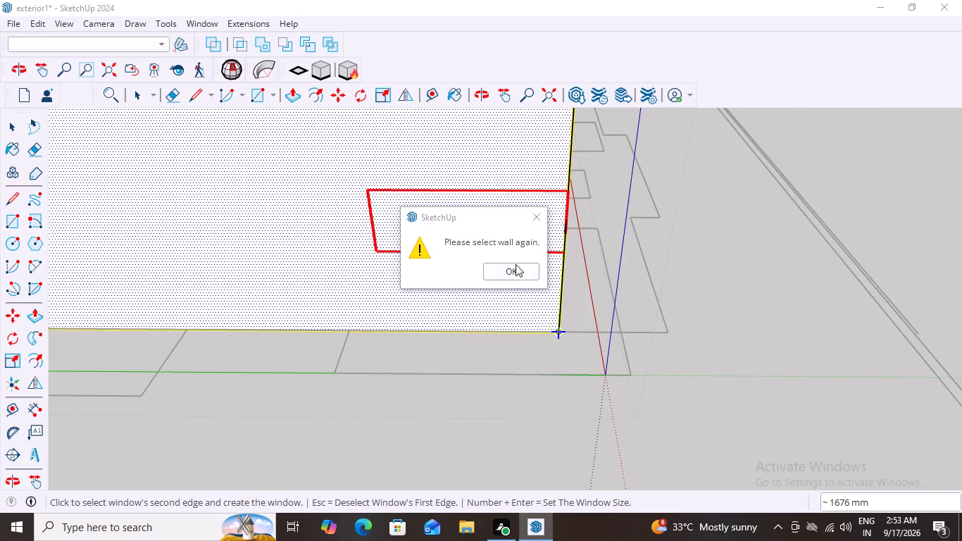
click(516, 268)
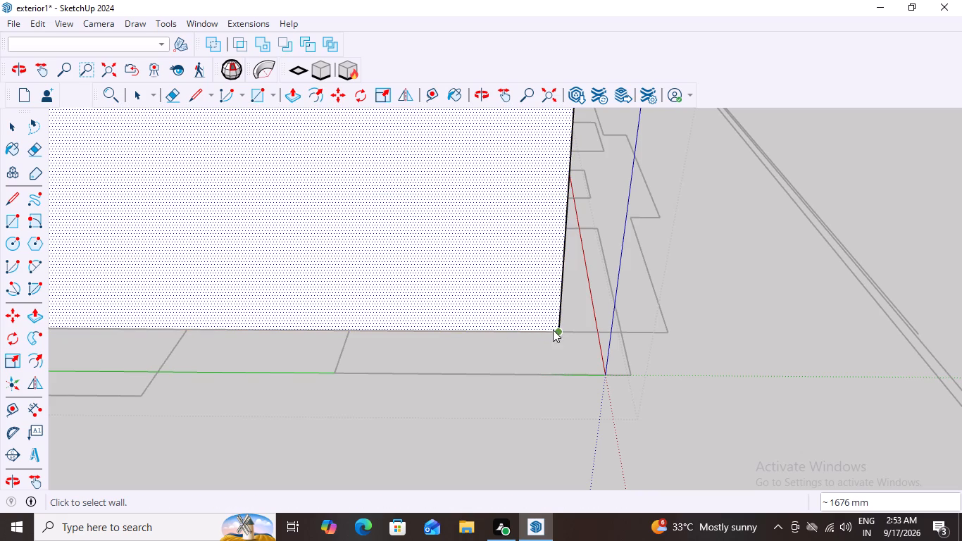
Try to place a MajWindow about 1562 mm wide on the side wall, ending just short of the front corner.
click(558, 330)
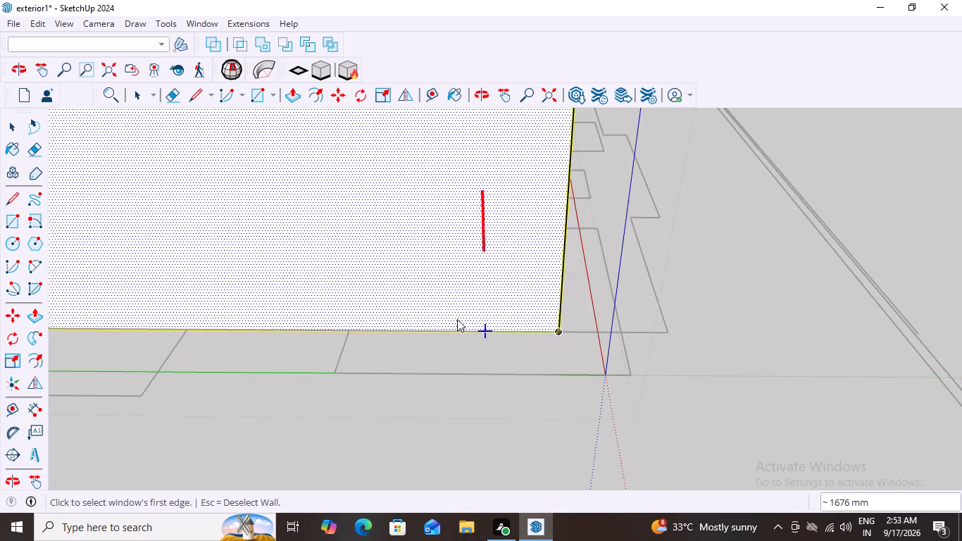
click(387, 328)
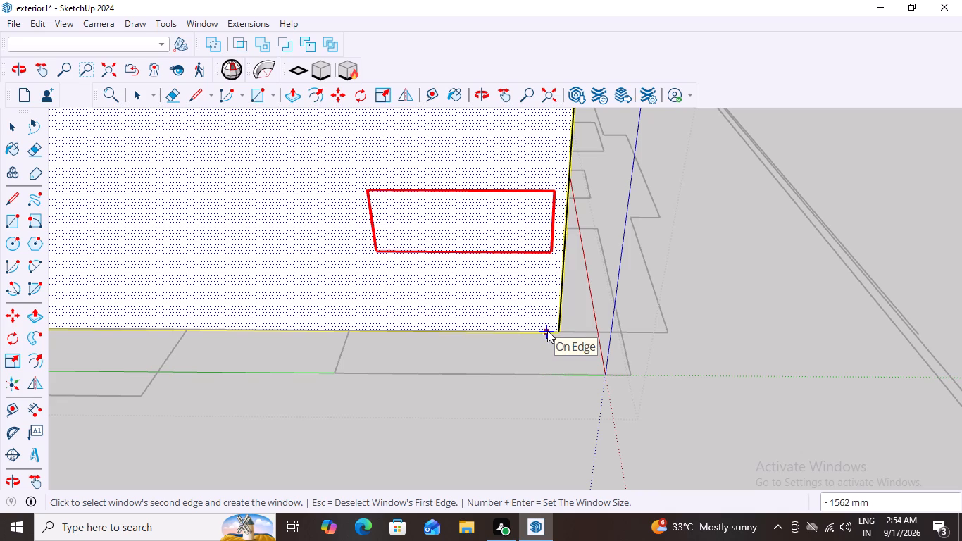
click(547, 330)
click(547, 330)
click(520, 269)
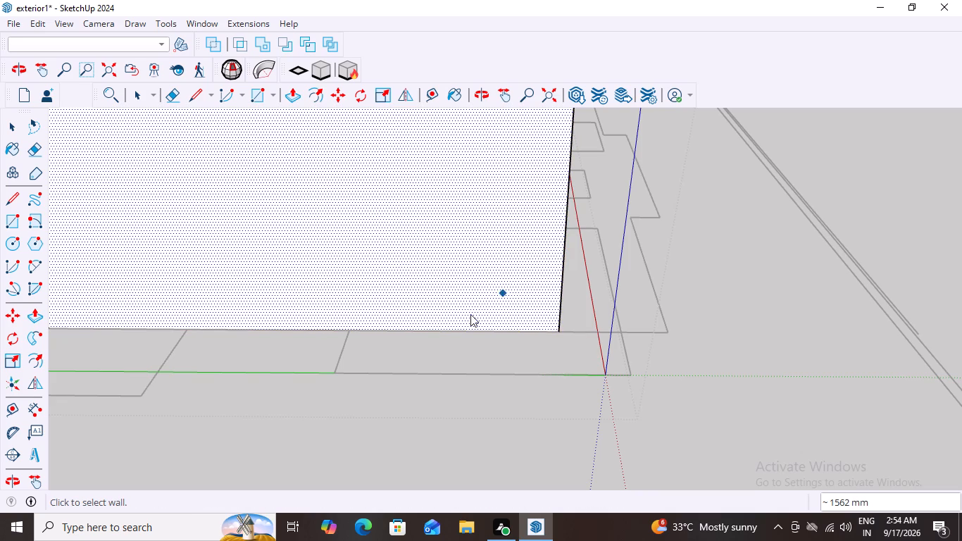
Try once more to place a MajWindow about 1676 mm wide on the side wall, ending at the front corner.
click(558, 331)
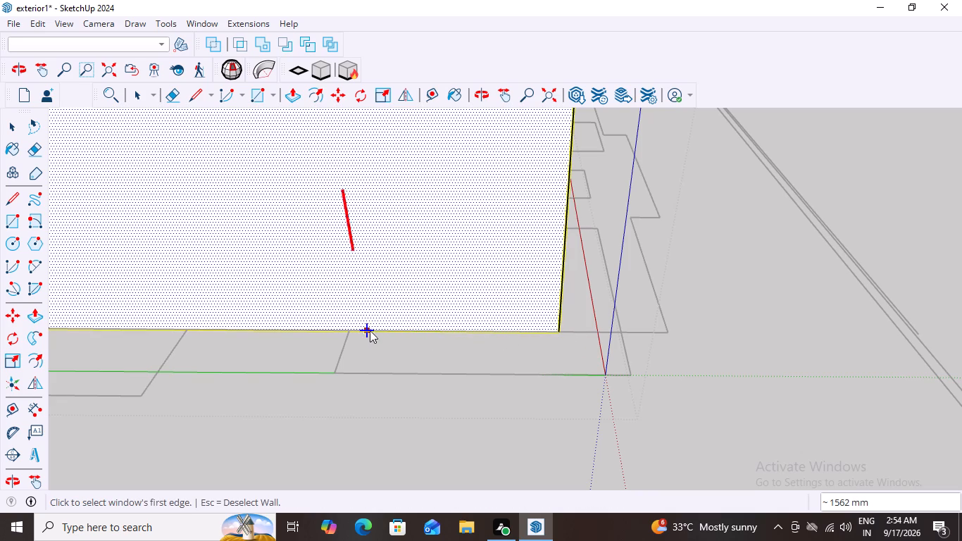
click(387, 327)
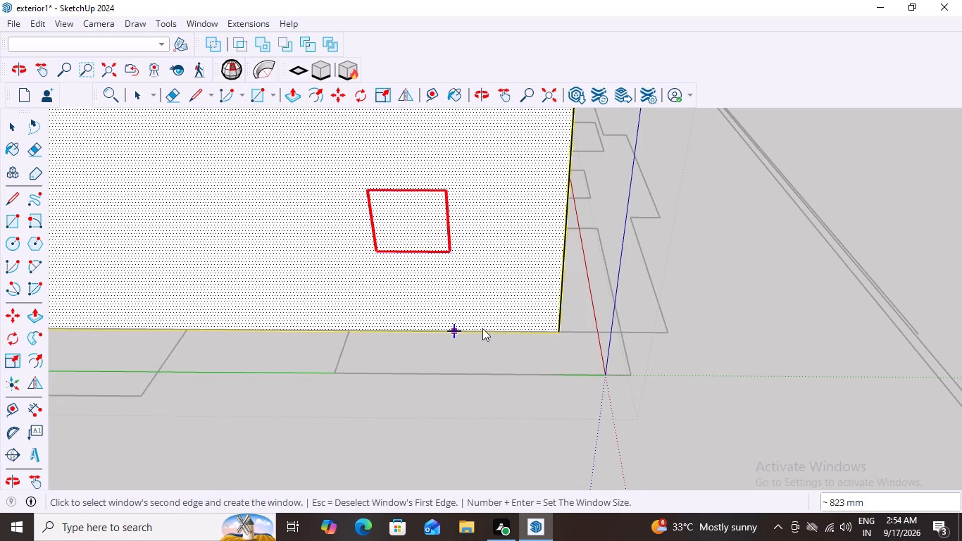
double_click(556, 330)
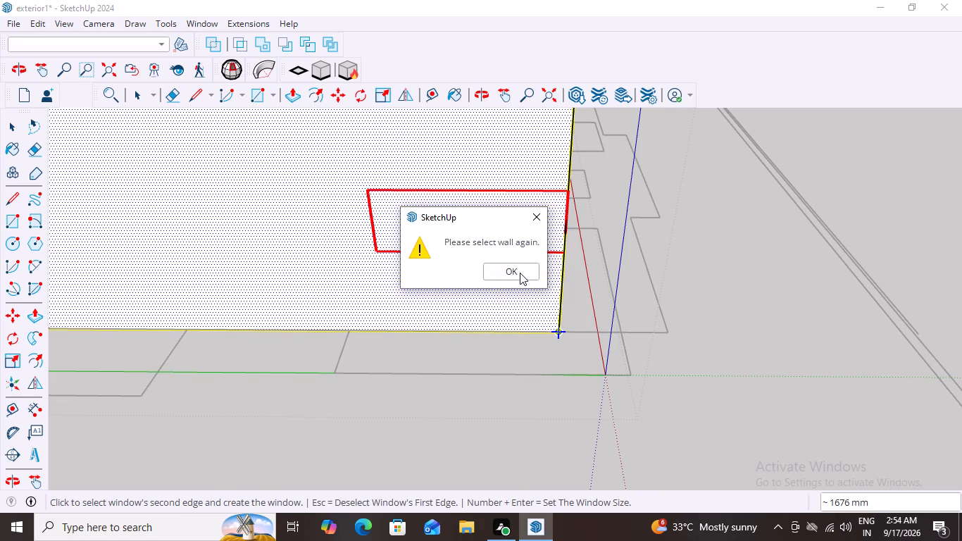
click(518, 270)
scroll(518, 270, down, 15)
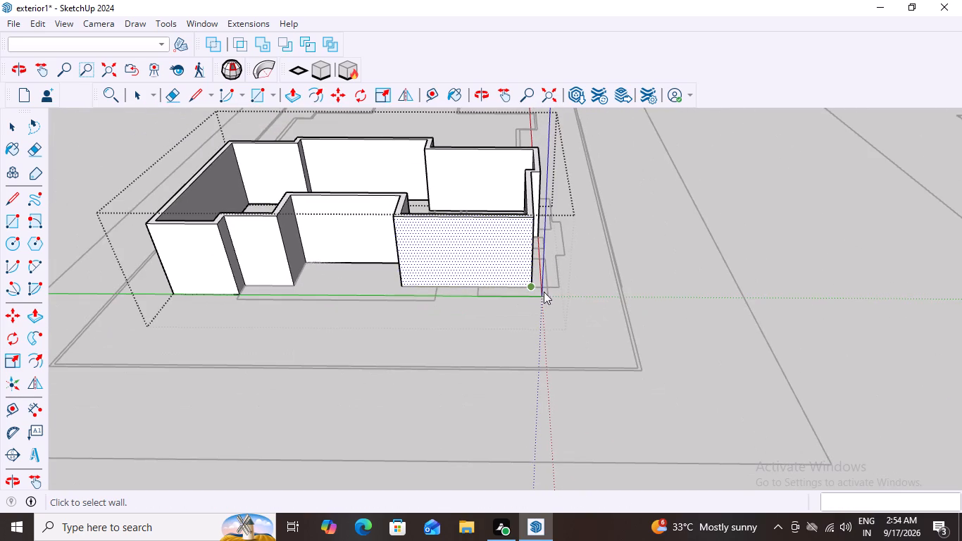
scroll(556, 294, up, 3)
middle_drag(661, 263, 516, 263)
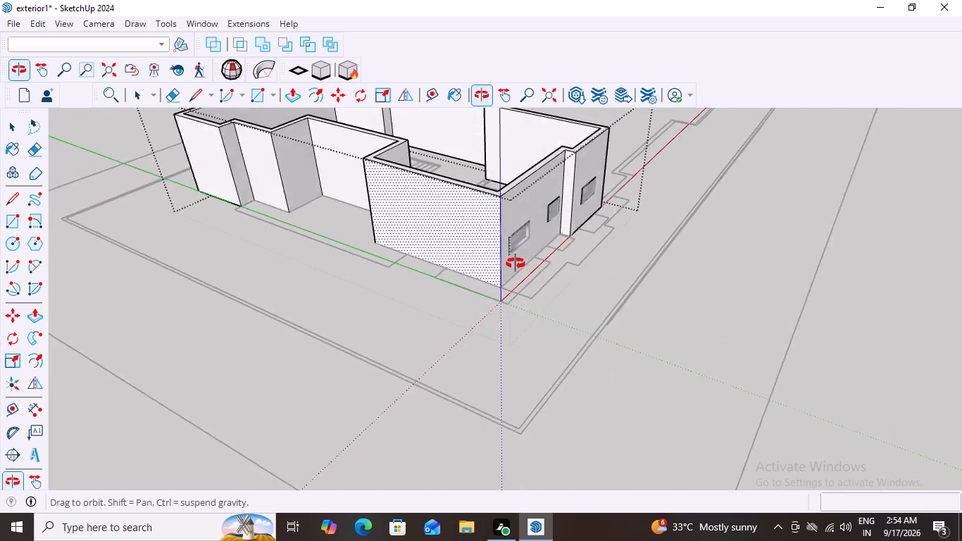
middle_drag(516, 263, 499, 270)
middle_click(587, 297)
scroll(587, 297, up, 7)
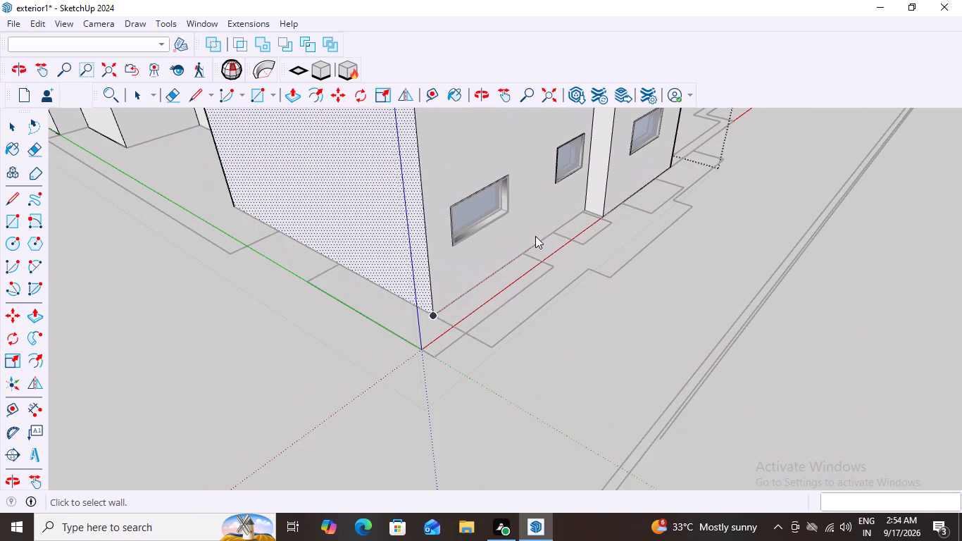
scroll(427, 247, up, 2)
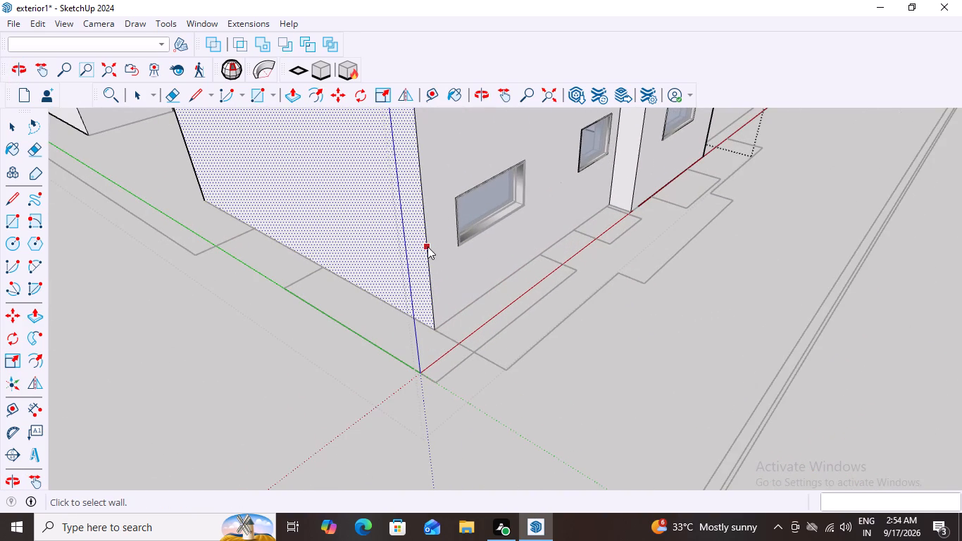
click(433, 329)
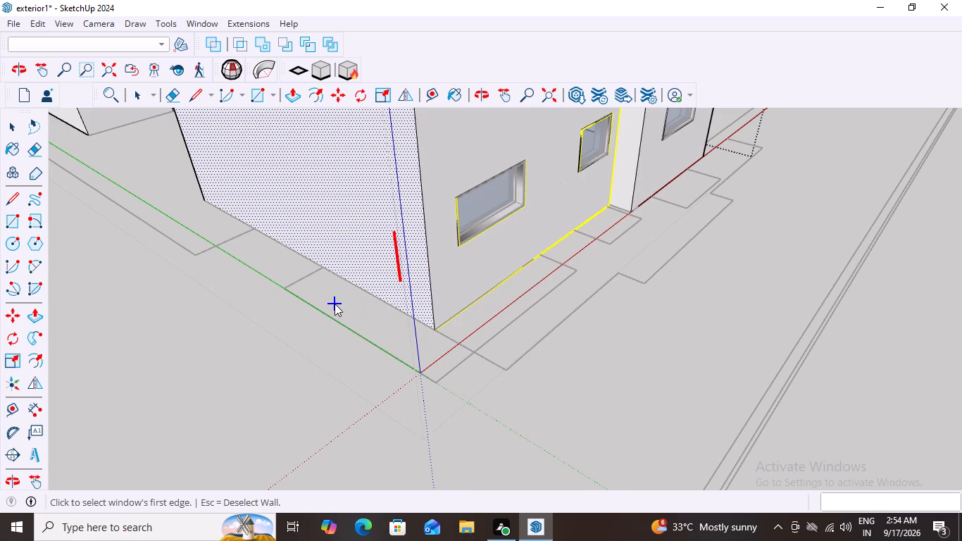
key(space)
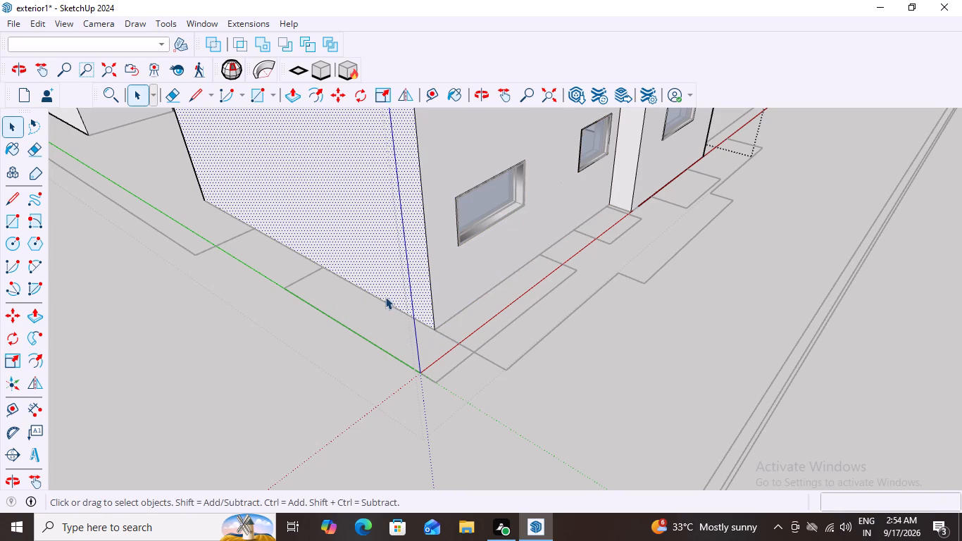
Restart MajWindow and place a window about 1364 mm wide on the side wall, ending just short of the front corner.
click(253, 23)
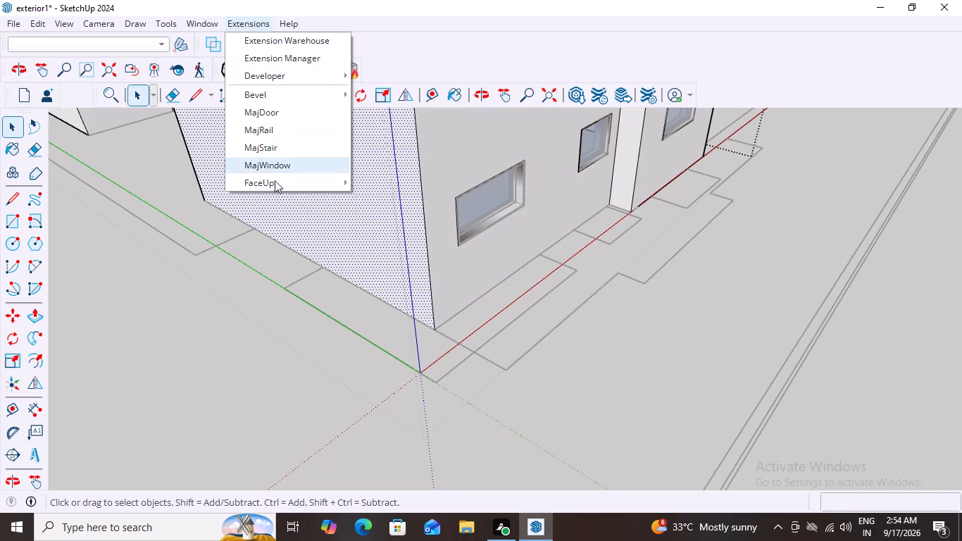
click(270, 165)
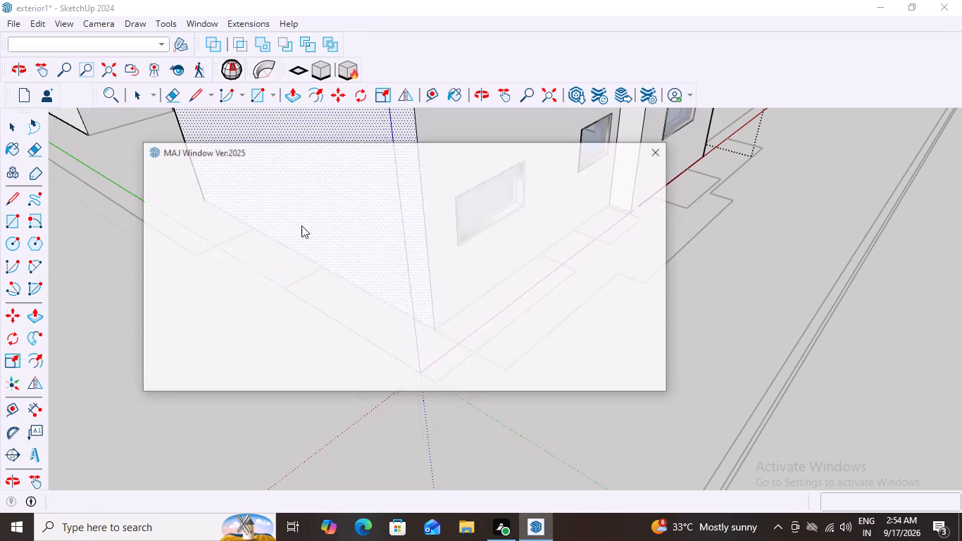
click(280, 361)
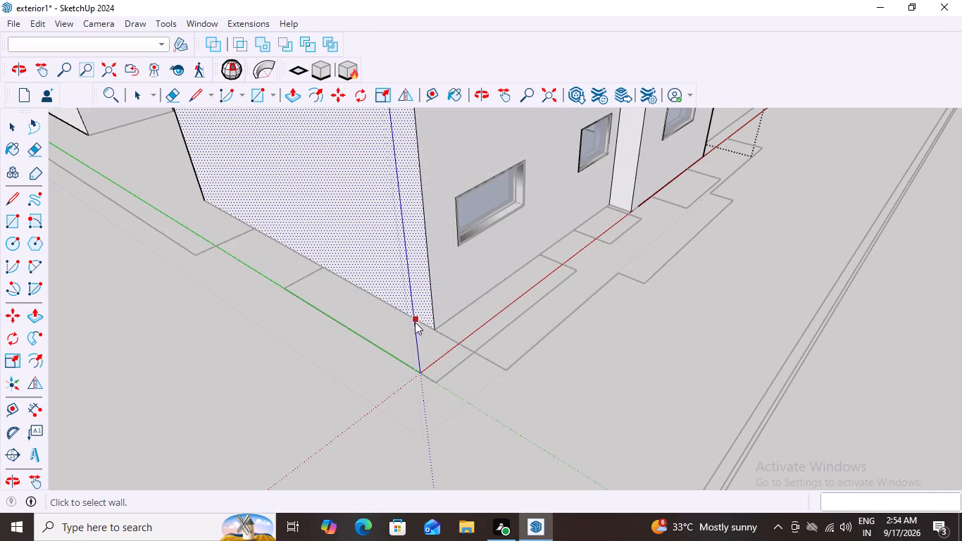
click(419, 323)
scroll(365, 306, down, 1)
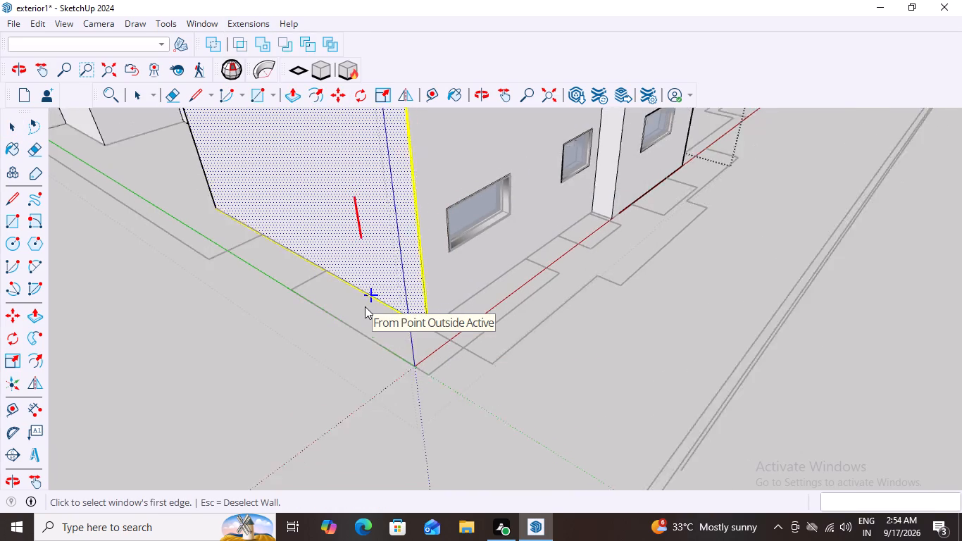
scroll(365, 306, down, 4)
click(349, 288)
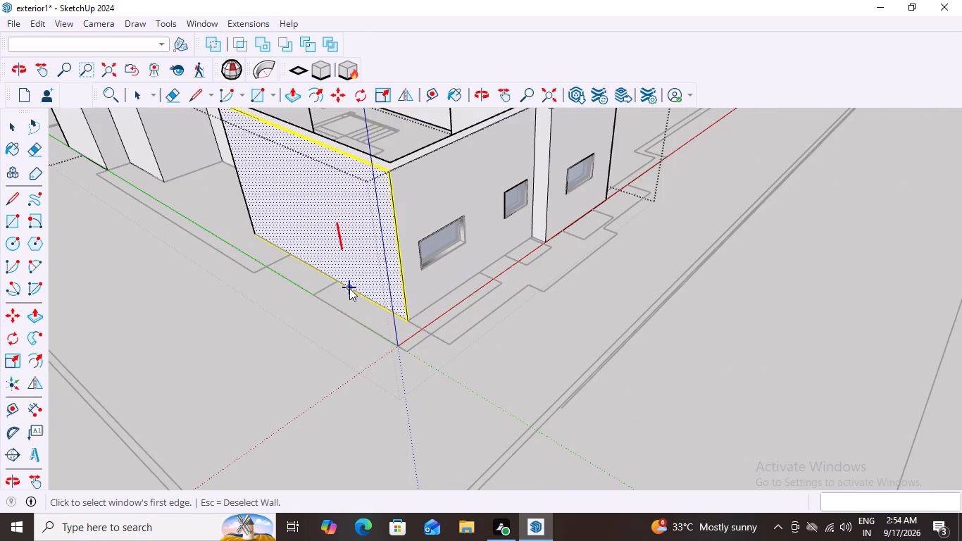
click(396, 316)
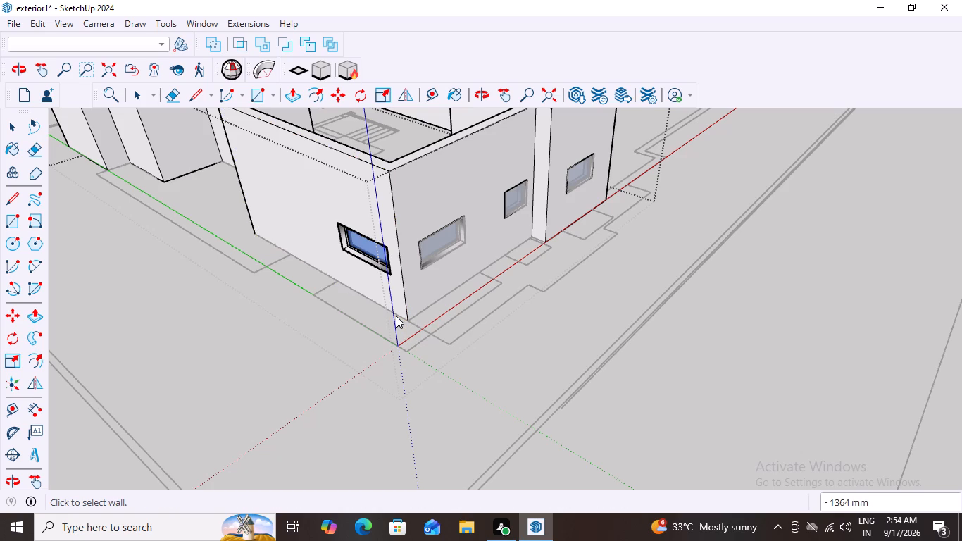
Examine the new side wall window and the corner where it meets the windowed front wall.
middle_drag(363, 316, 529, 232)
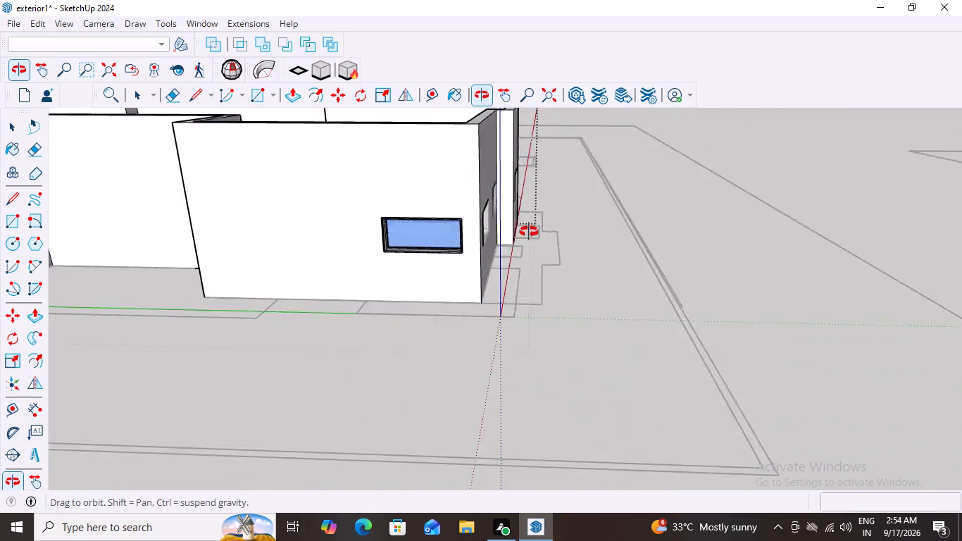
middle_drag(529, 232, 86, 226)
middle_drag(314, 247, 682, 299)
scroll(437, 277, down, 1)
scroll(389, 275, up, 8)
scroll(449, 298, up, 3)
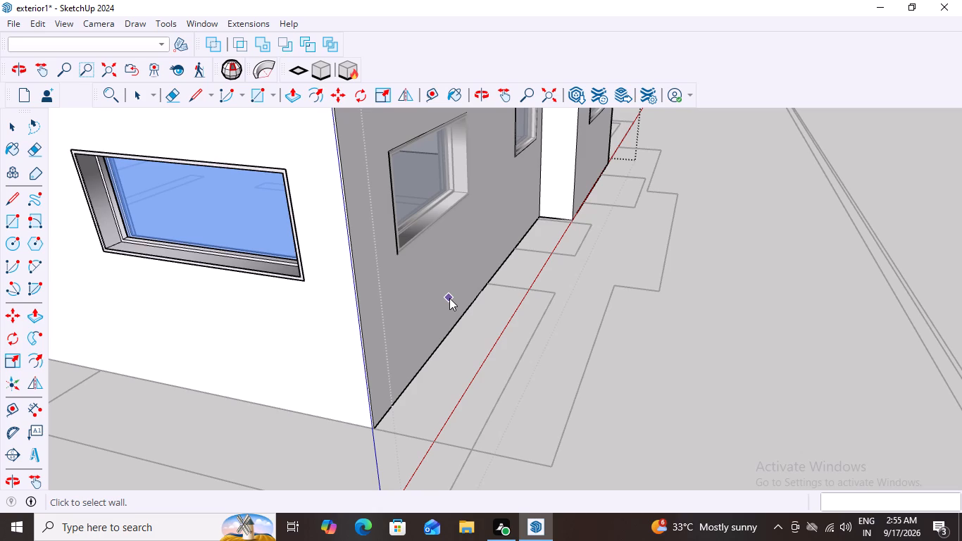
Leave the MajWindow tool and examine the new side wall window together with the windows on the front wall.
scroll(473, 278, down, 3)
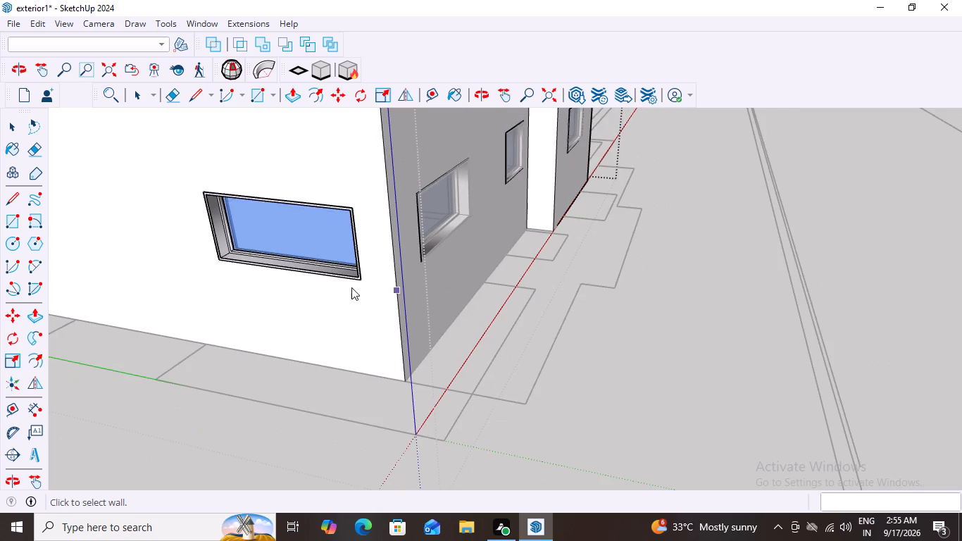
middle_drag(349, 285, 374, 165)
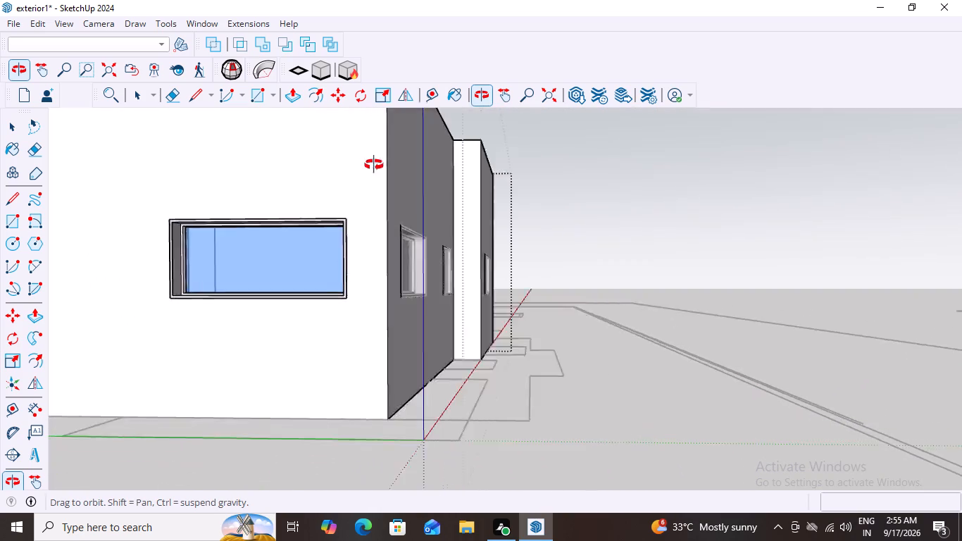
middle_drag(374, 165, 408, 318)
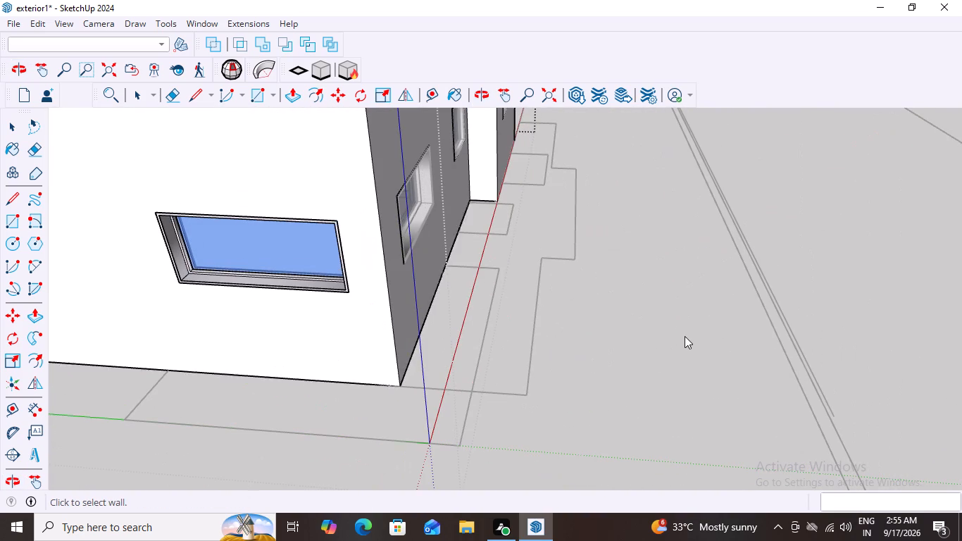
key(space)
click(668, 304)
scroll(674, 299, down, 12)
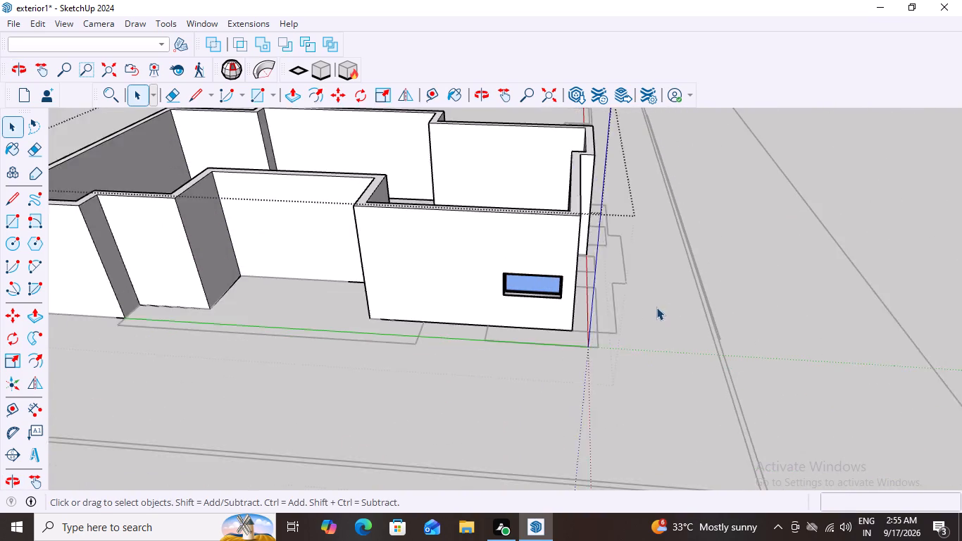
click(817, 152)
middle_drag(727, 317, 648, 292)
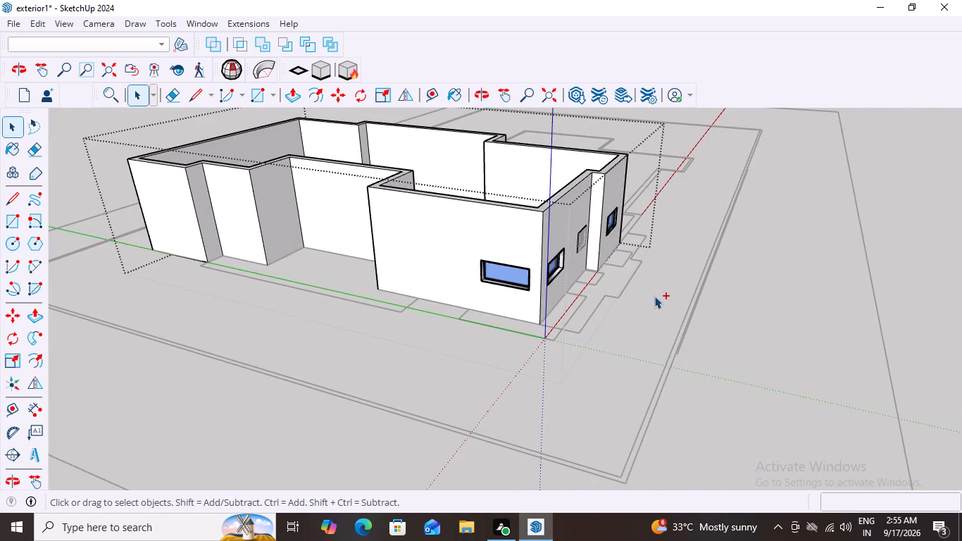
Undo the recent changes back through the placement of the MajWindow on the side wall near the front corner.
key(ctrl+z)
key(ctrl+z)
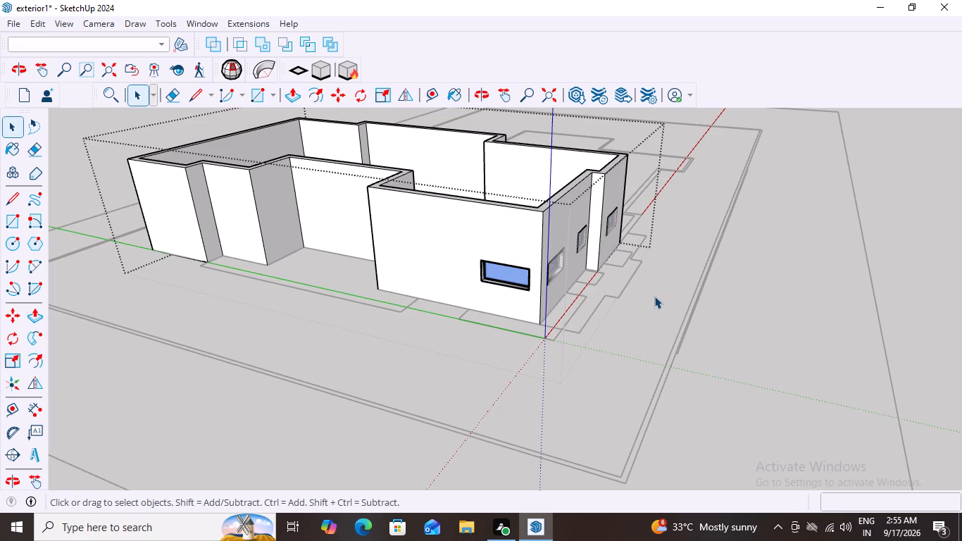
key(ctrl+z)
scroll(654, 296, down, 13)
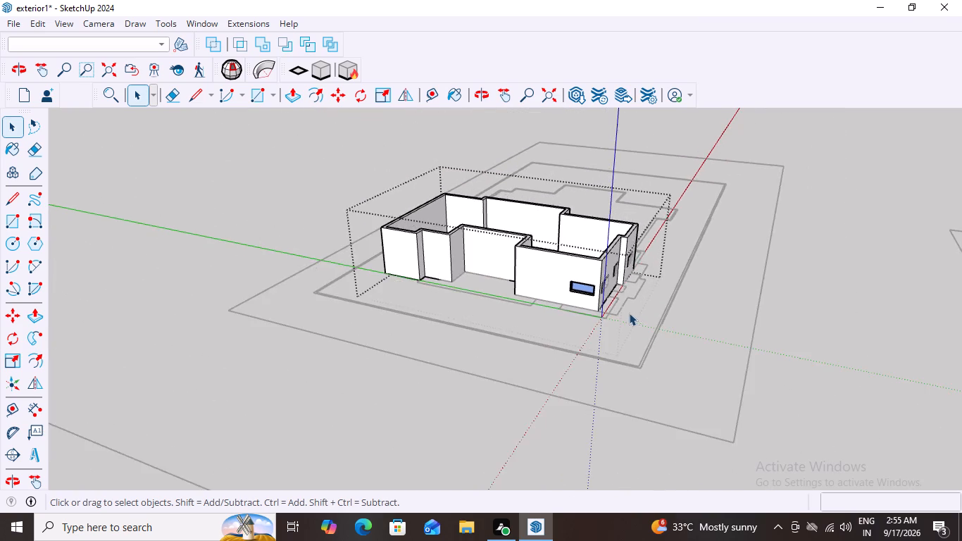
scroll(629, 313, down, 7)
middle_drag(628, 312, 604, 337)
click(700, 132)
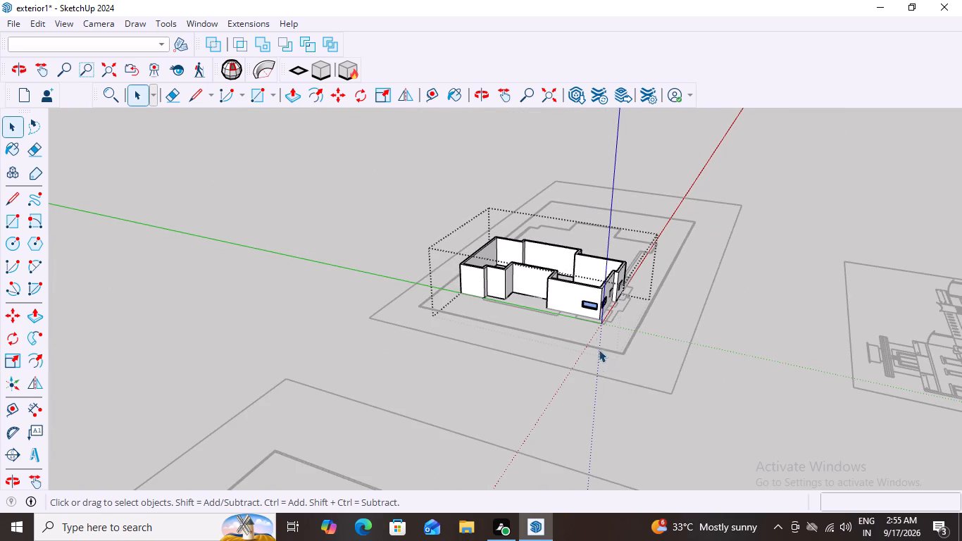
scroll(598, 346, up, 15)
middle_drag(635, 290, 489, 280)
scroll(553, 287, up, 1)
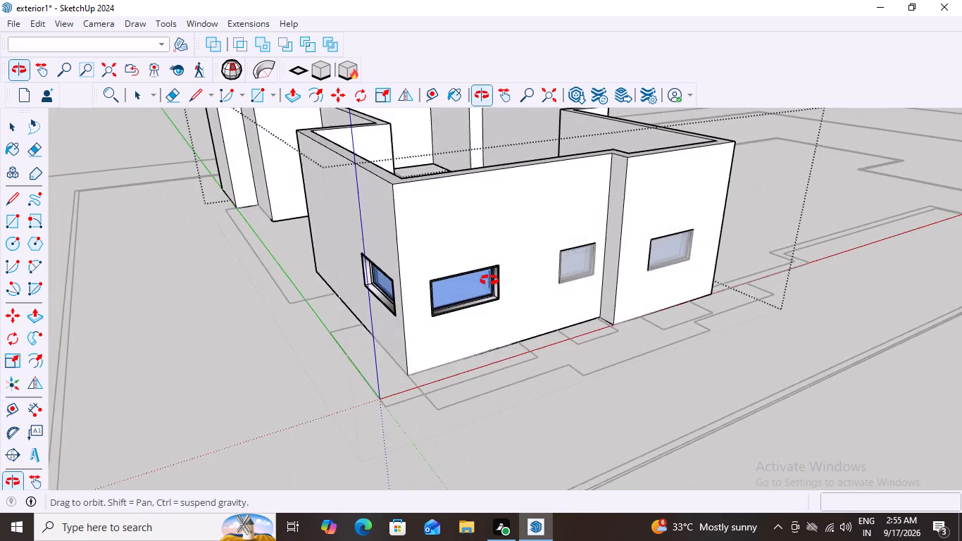
middle_drag(489, 280, 700, 325)
middle_drag(663, 333, 510, 292)
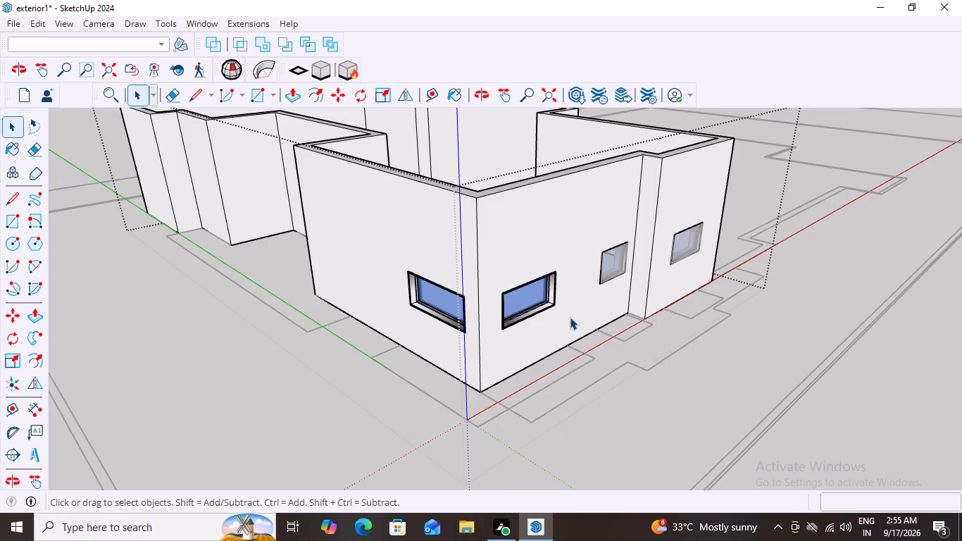
scroll(538, 354, up, 3)
key(ctrl+z)
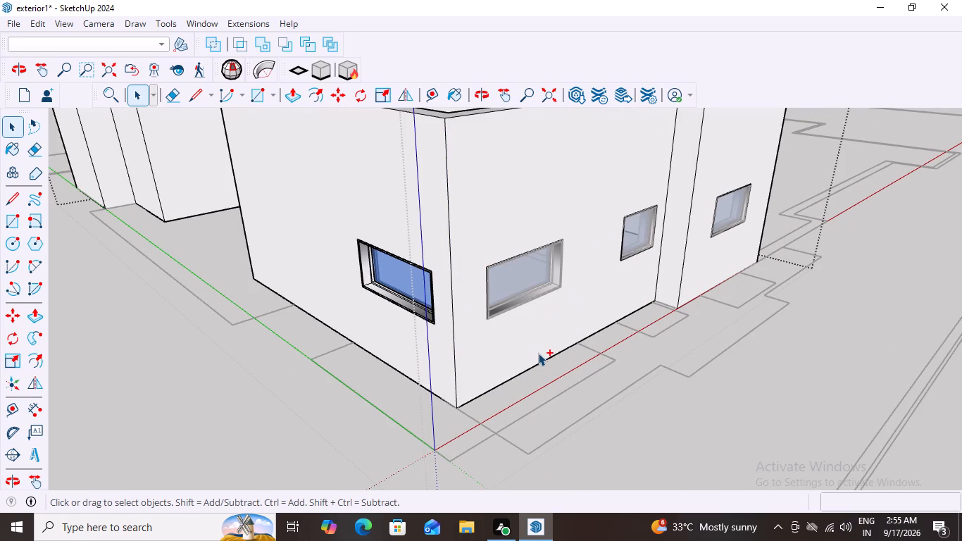
key(ctrl+z)
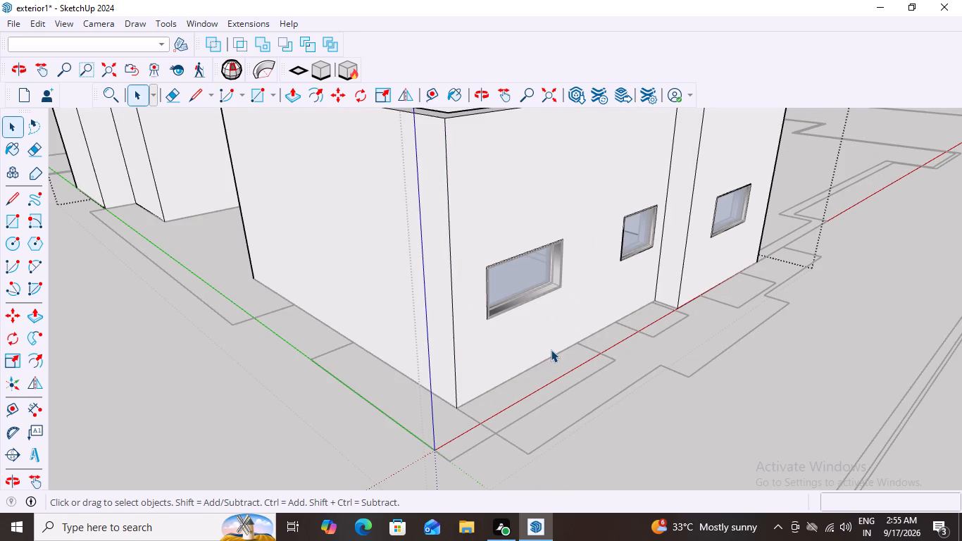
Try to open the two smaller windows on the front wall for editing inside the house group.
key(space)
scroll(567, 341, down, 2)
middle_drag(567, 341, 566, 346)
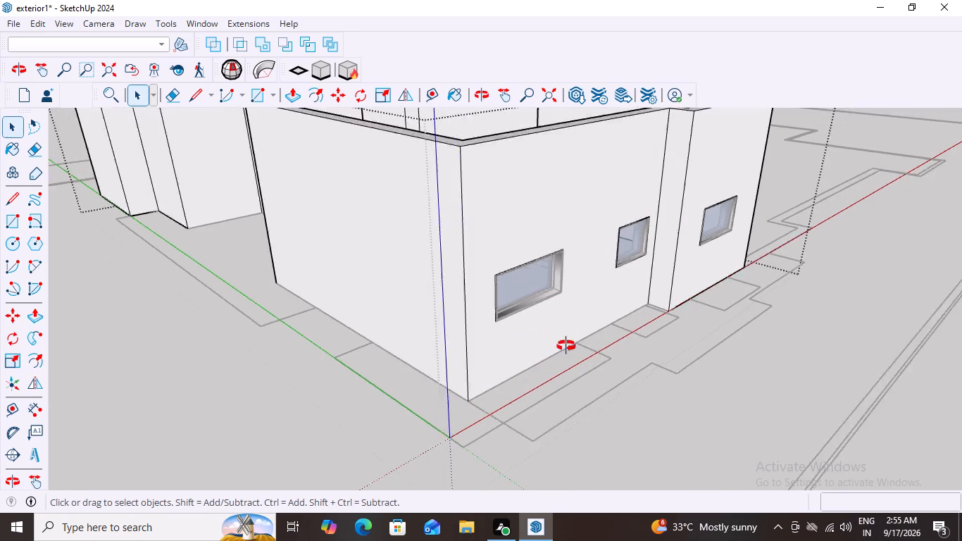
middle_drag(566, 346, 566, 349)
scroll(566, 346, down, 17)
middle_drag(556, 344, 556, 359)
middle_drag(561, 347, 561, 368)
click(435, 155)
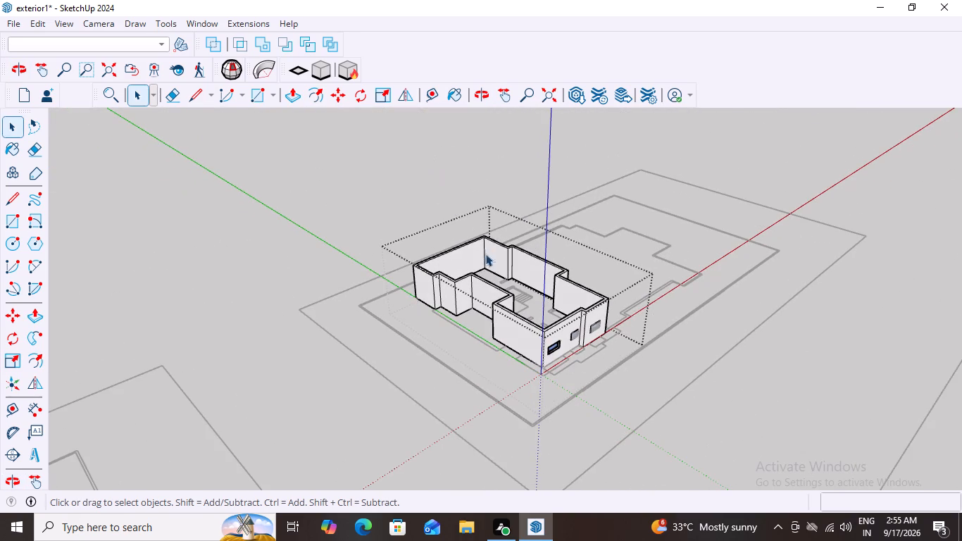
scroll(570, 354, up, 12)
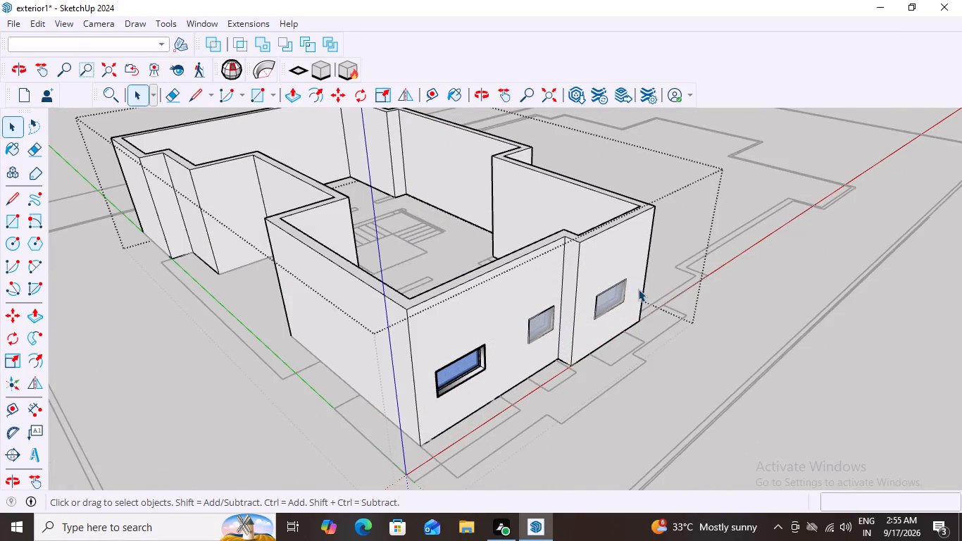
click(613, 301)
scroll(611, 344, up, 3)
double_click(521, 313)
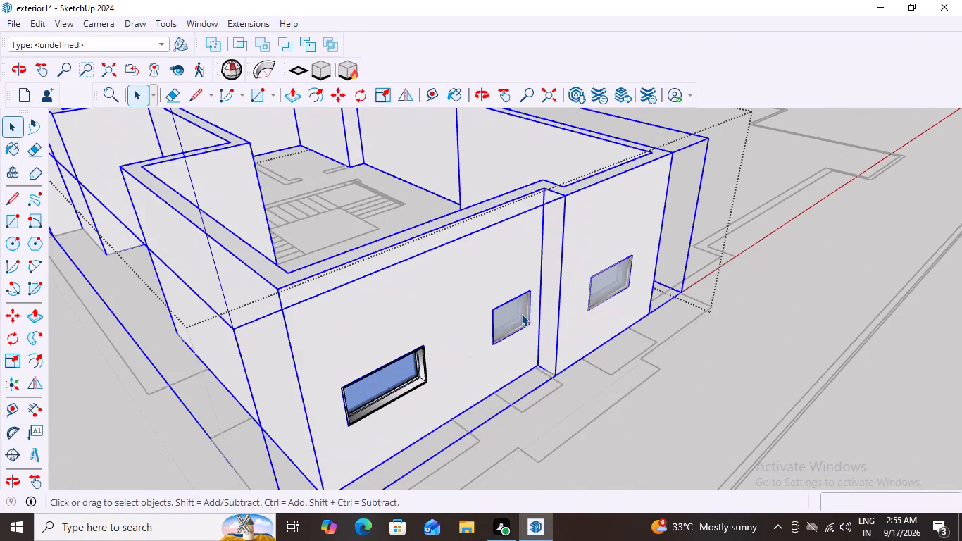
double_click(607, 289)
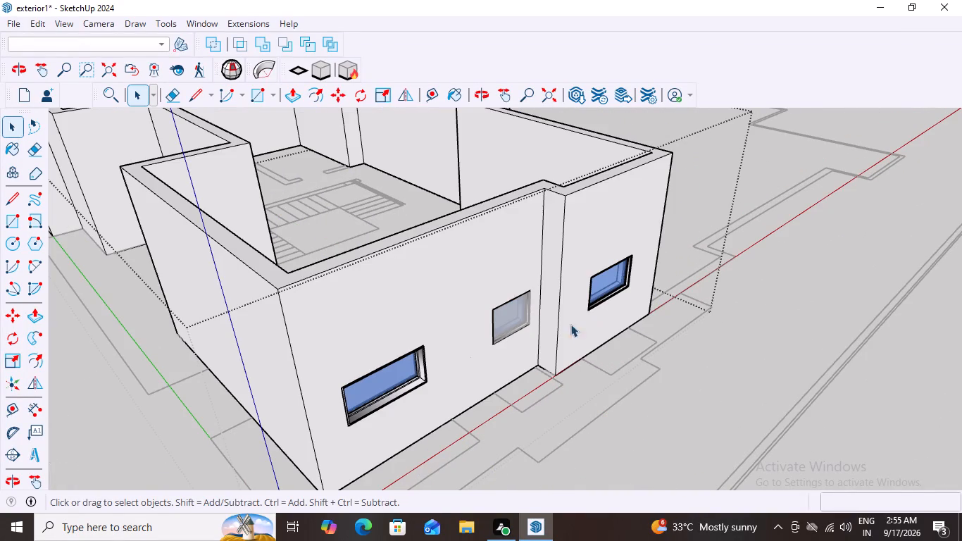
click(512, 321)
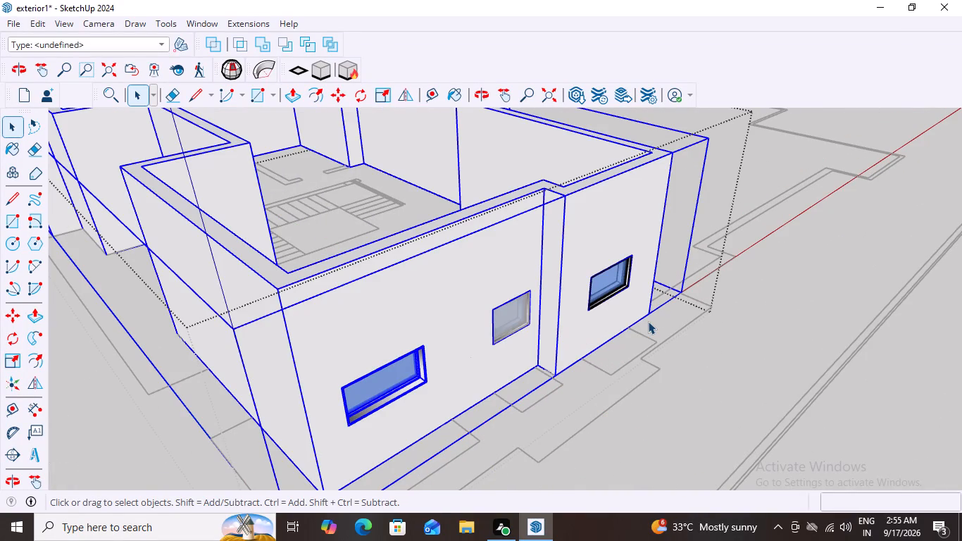
Undo the recent changes back through the placement of the wide MajWindow nearest the corner on the front wall.
key(ctrl+z)
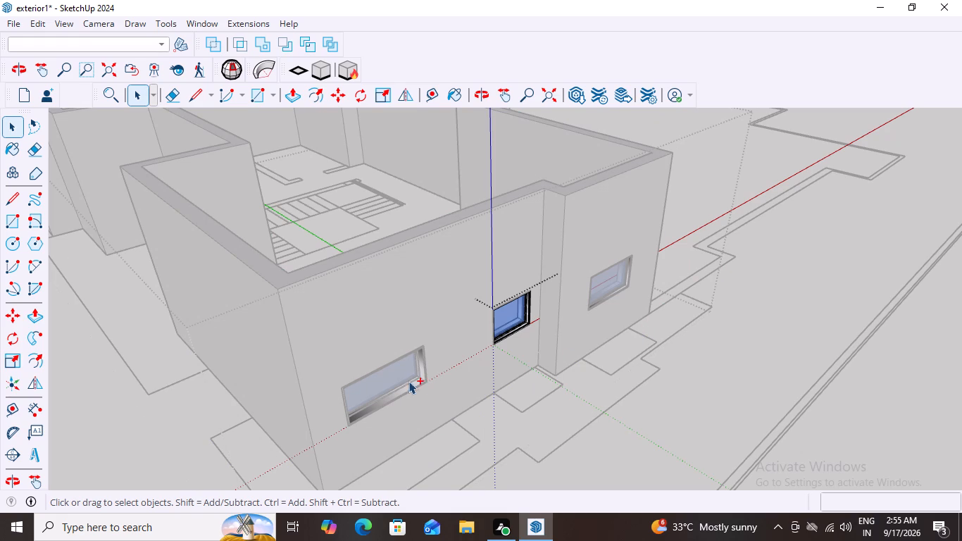
click(400, 381)
key(ctrl+z)
key(ctrl+z)
key(ctrl+z)
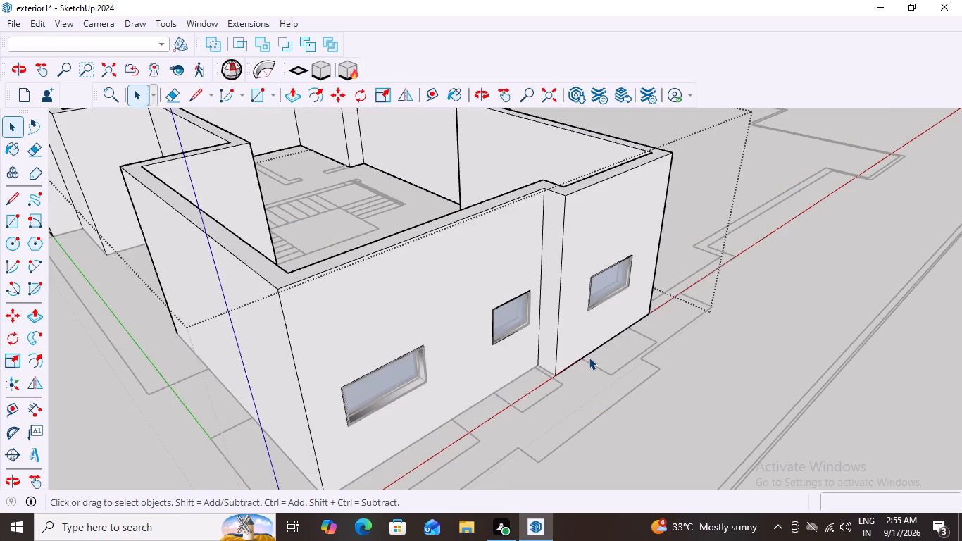
key(ctrl+z)
key(ctrl+z)
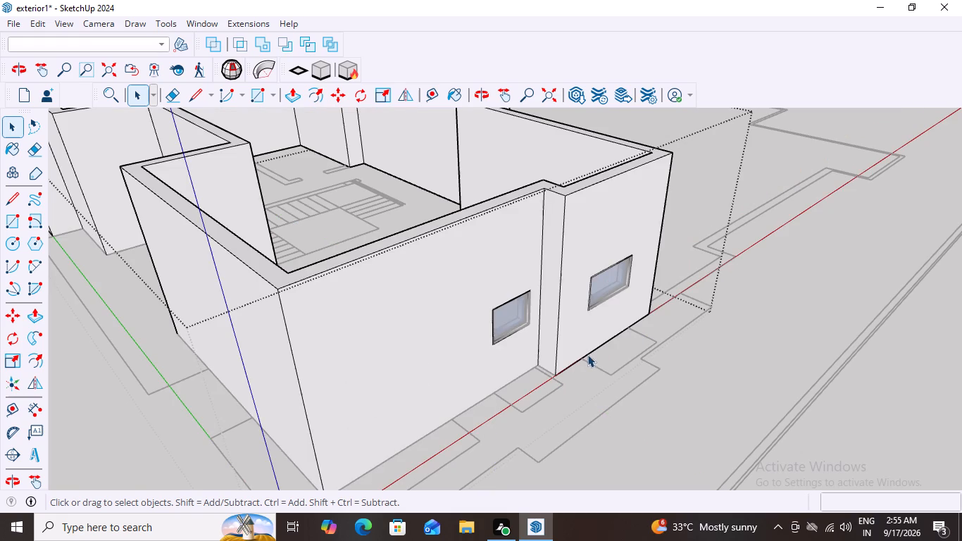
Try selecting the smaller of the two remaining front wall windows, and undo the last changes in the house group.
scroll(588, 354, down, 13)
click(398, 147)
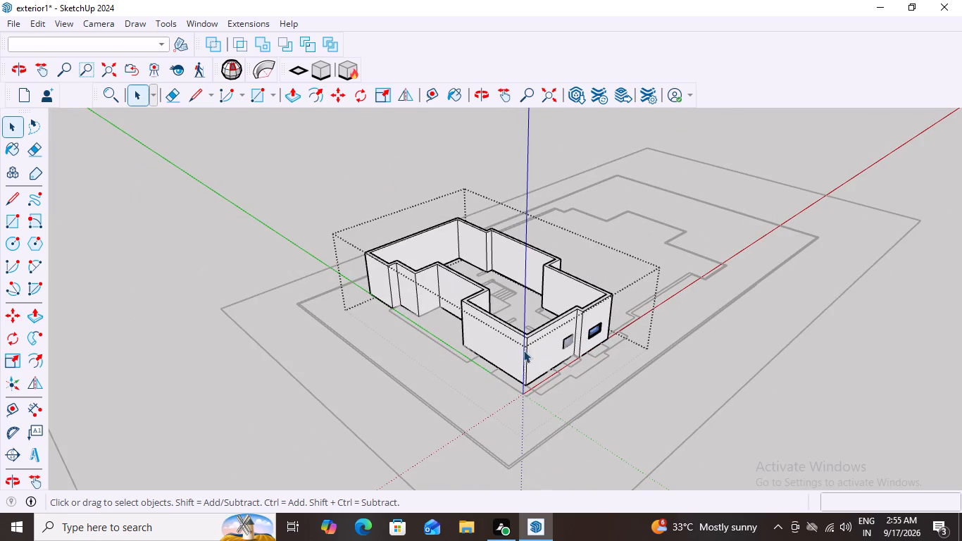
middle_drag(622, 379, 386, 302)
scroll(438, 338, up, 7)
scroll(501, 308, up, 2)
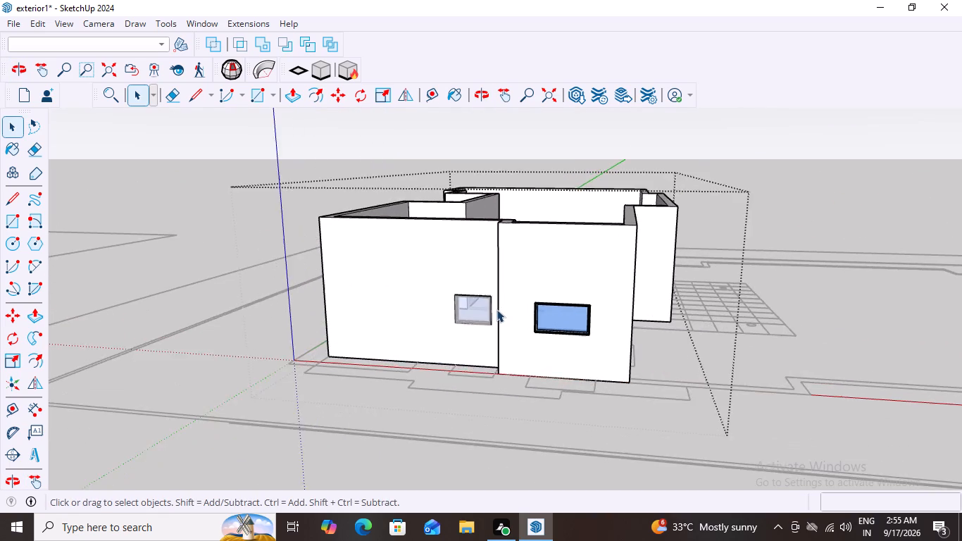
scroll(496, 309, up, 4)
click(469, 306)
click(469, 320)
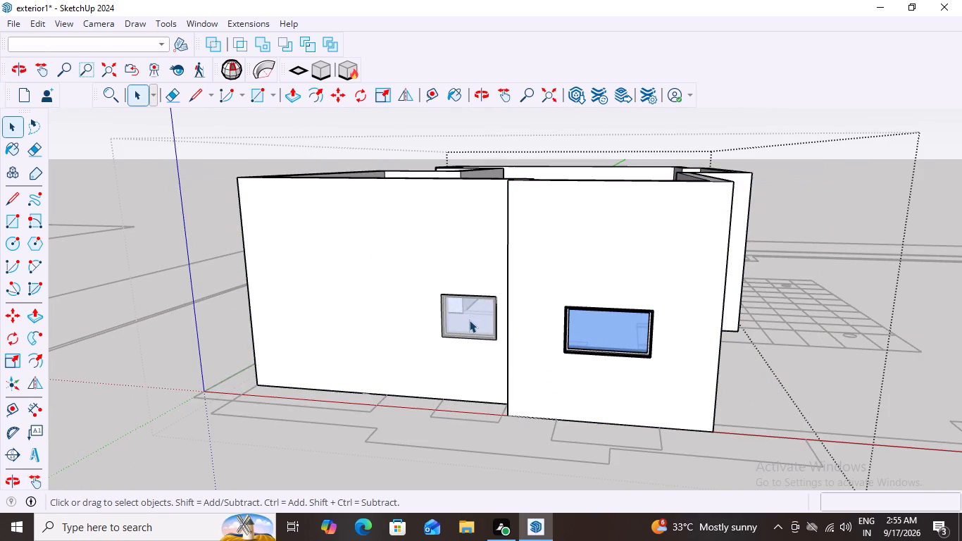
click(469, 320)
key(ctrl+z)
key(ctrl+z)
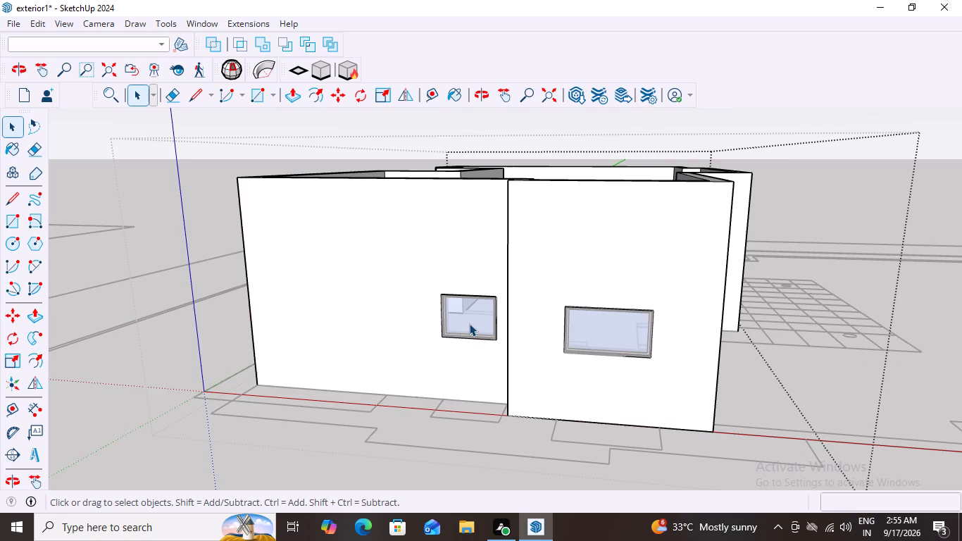
Select the two remaining windows on the front wall in turn and close the house group.
click(447, 313)
triple_click(463, 320)
double_click(599, 329)
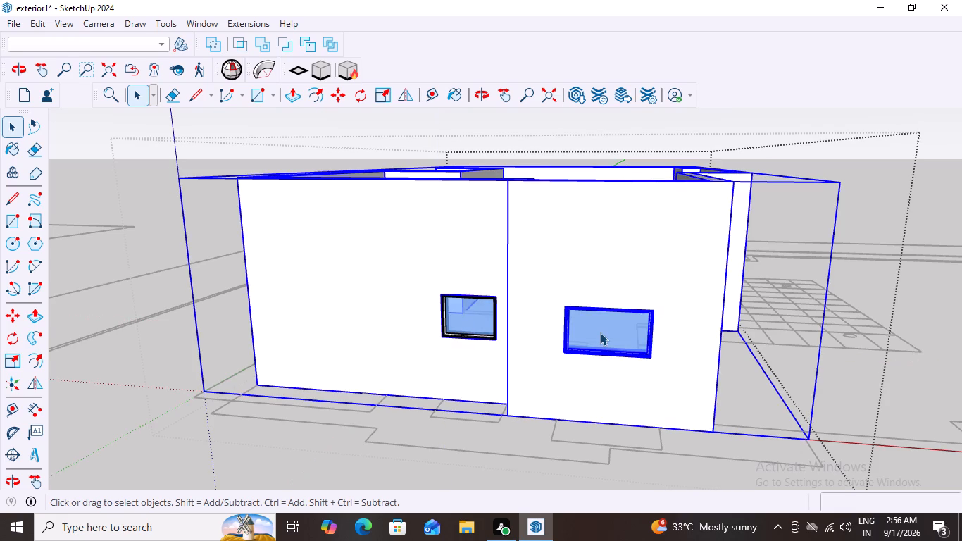
scroll(600, 332, down, 5)
click(766, 158)
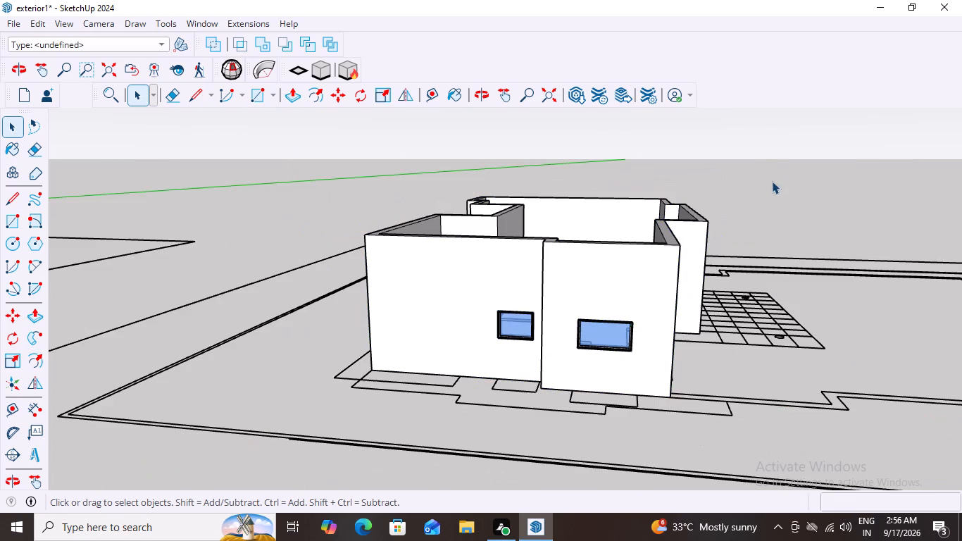
Examine the two remaining front wall windows and the bare corner walls against the window marks on the plan.
middle_drag(611, 356, 886, 361)
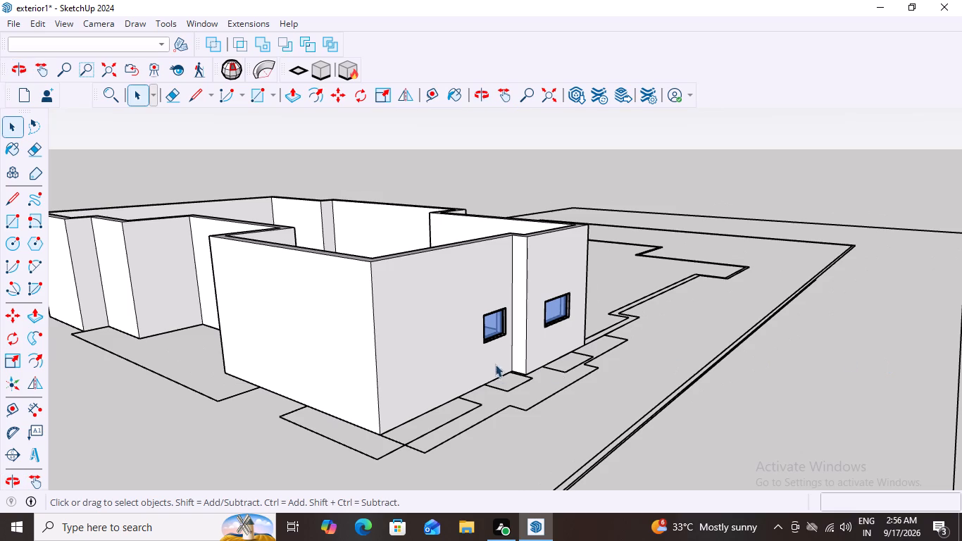
middle_drag(494, 359, 340, 411)
scroll(455, 378, down, 14)
scroll(330, 416, up, 4)
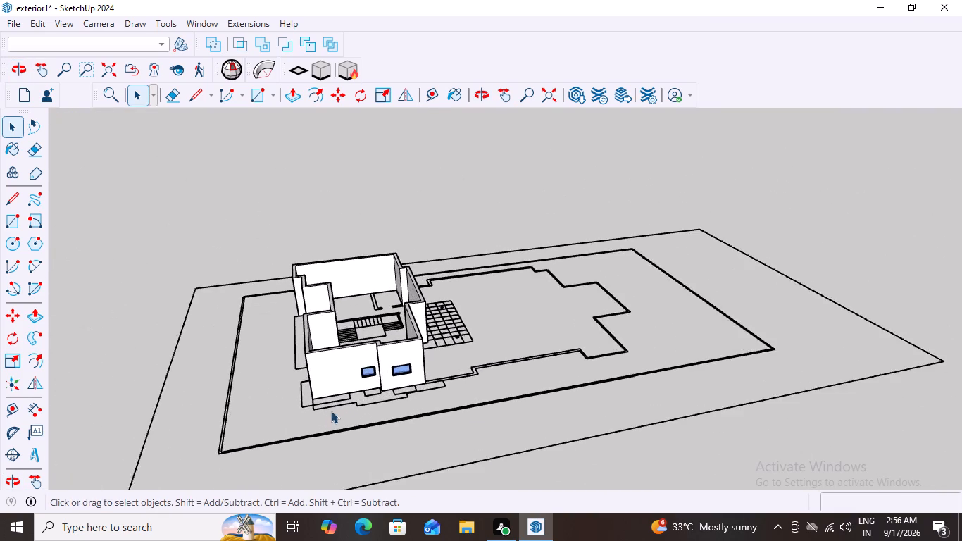
scroll(342, 387, up, 12)
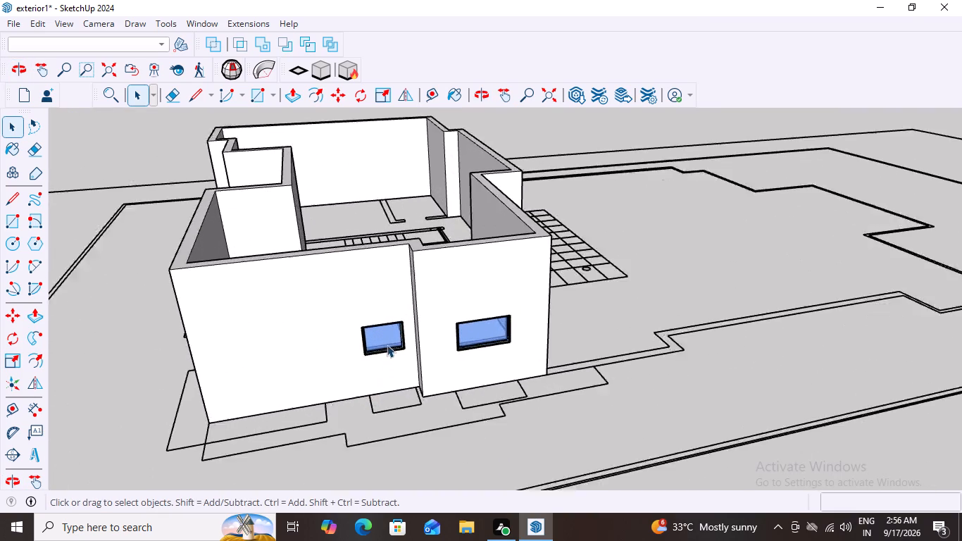
scroll(387, 344, up, 5)
middle_drag(404, 349, 349, 372)
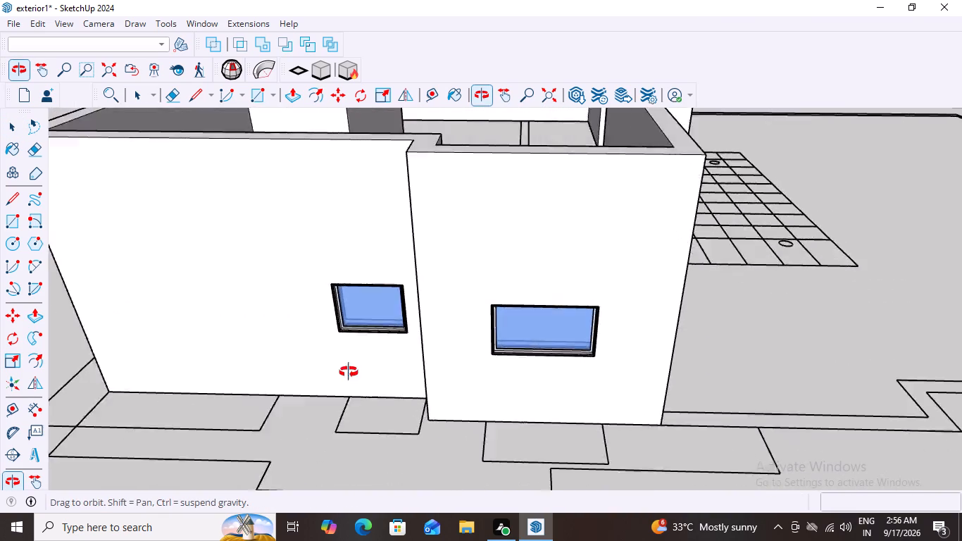
middle_drag(349, 372, 601, 303)
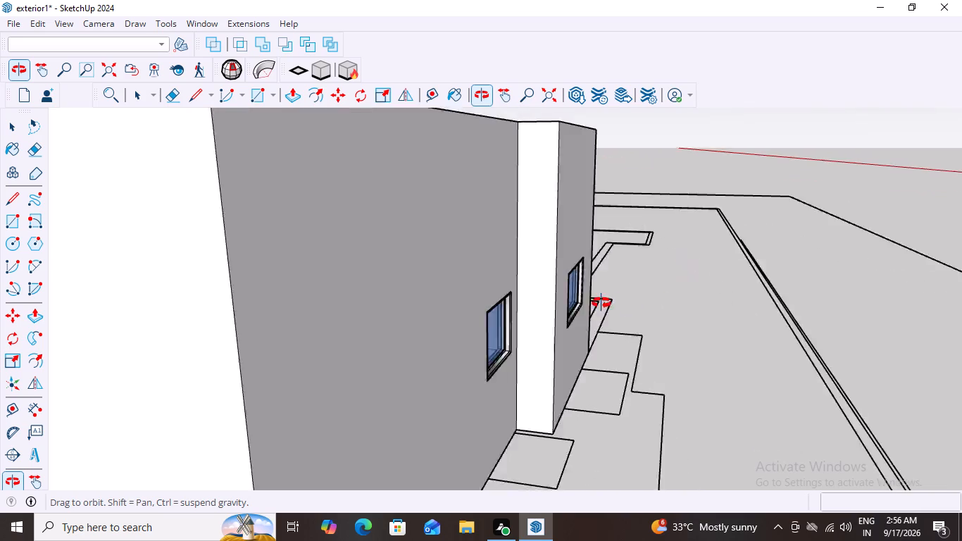
Examine the front wall, its two windows and the bare corner walls against the plan marks from several angles.
middle_drag(601, 303, 159, 313)
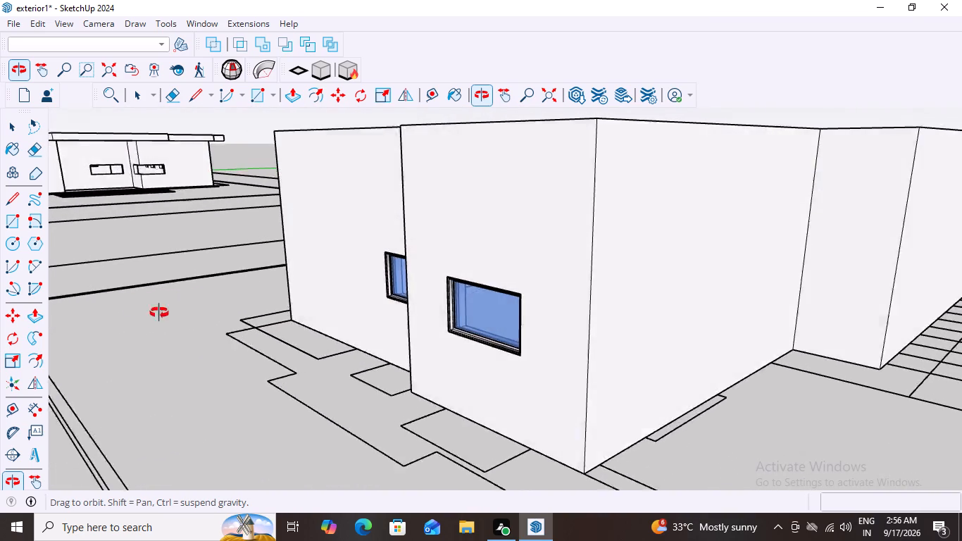
middle_drag(159, 313, 536, 323)
scroll(554, 323, down, 3)
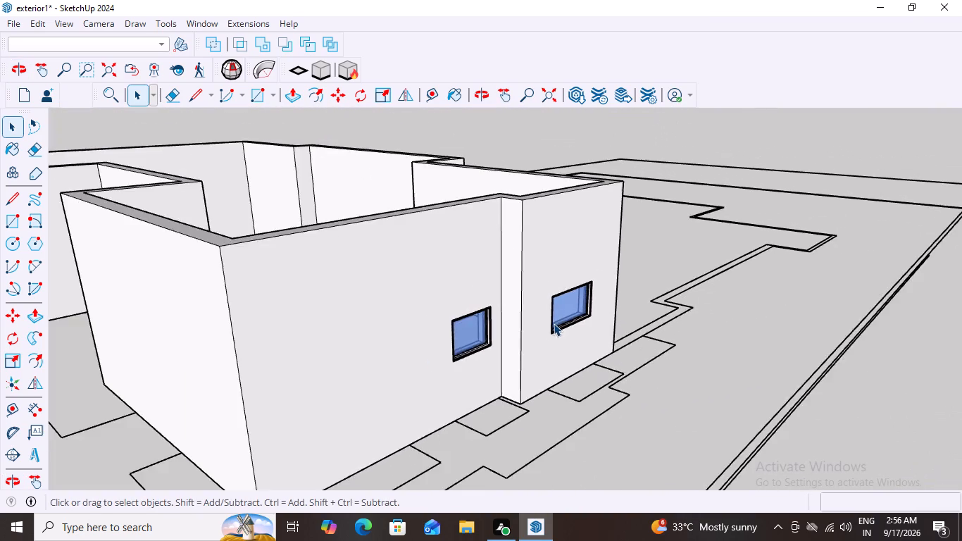
scroll(554, 323, down, 9)
middle_drag(463, 406, 358, 407)
scroll(357, 363, up, 4)
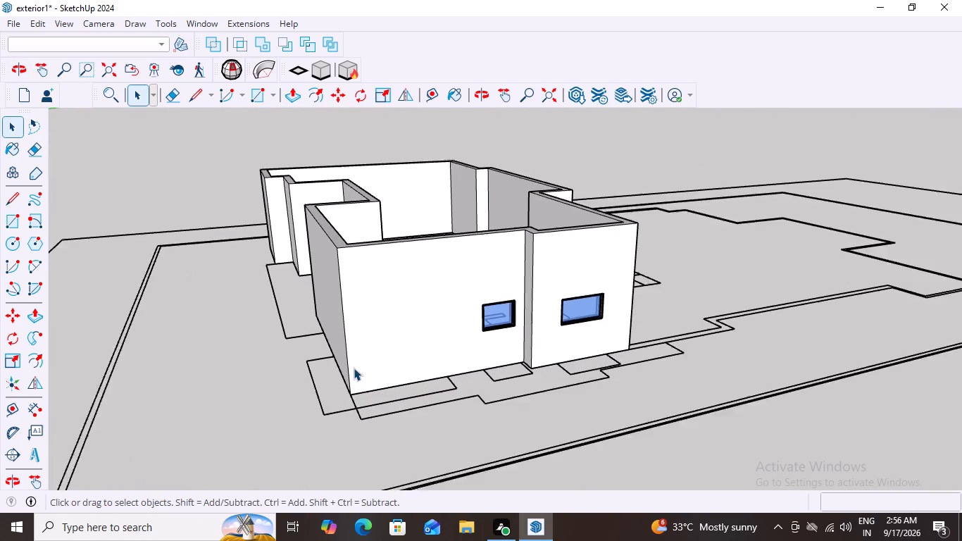
scroll(354, 368, up, 4)
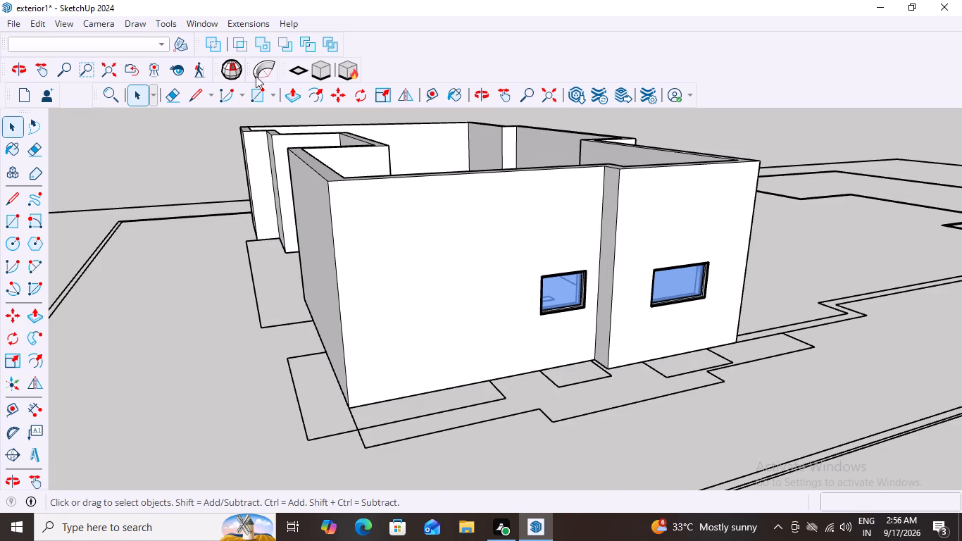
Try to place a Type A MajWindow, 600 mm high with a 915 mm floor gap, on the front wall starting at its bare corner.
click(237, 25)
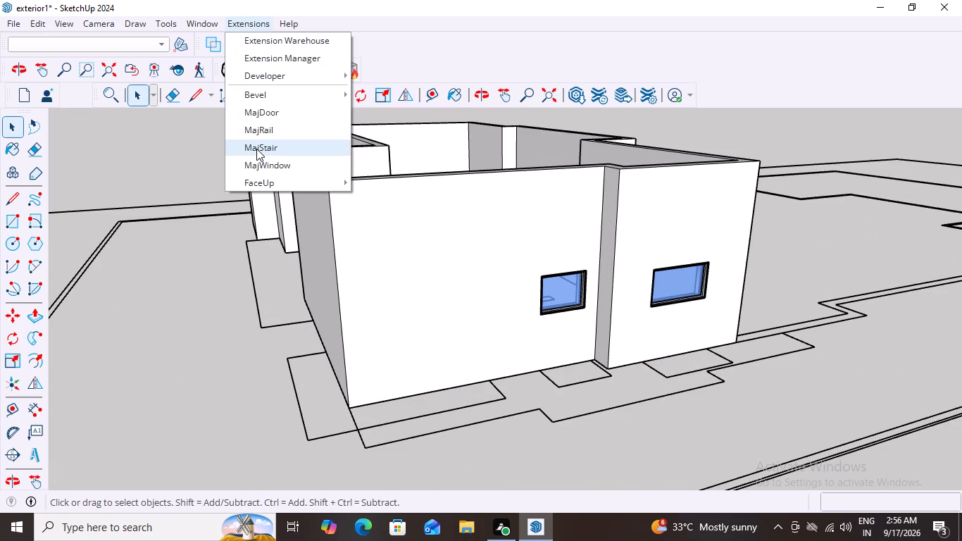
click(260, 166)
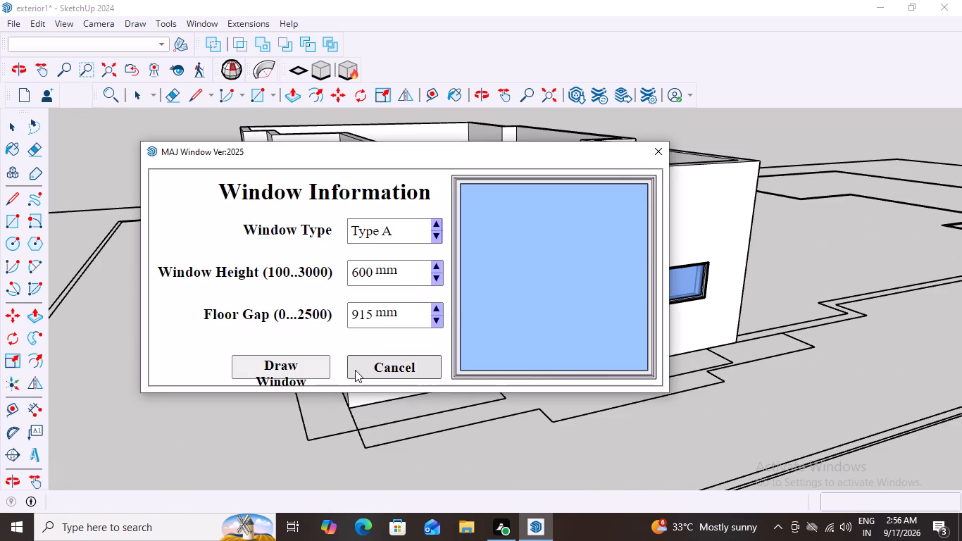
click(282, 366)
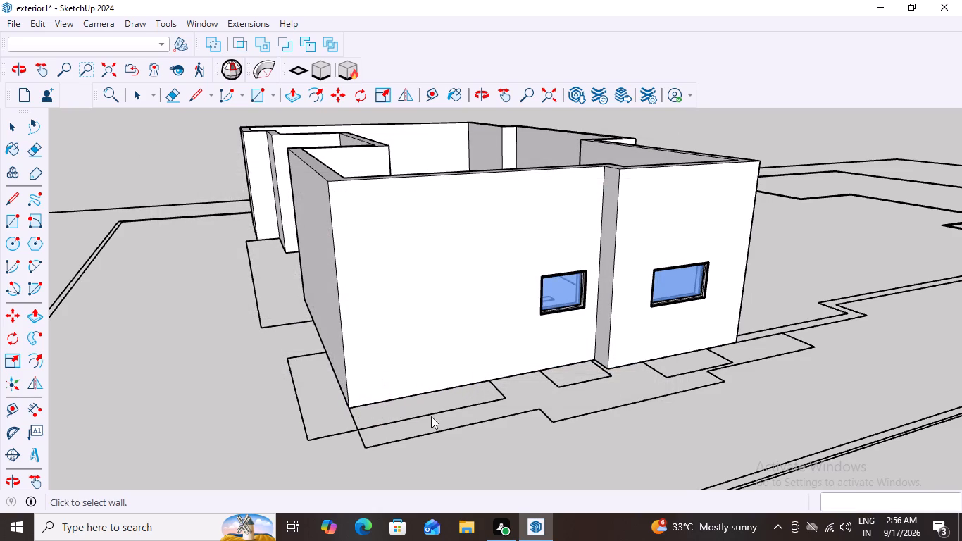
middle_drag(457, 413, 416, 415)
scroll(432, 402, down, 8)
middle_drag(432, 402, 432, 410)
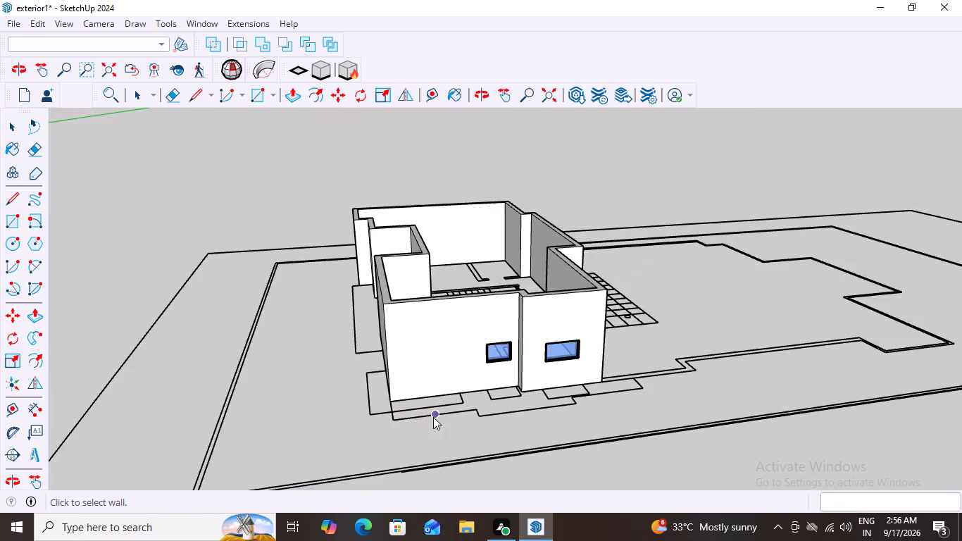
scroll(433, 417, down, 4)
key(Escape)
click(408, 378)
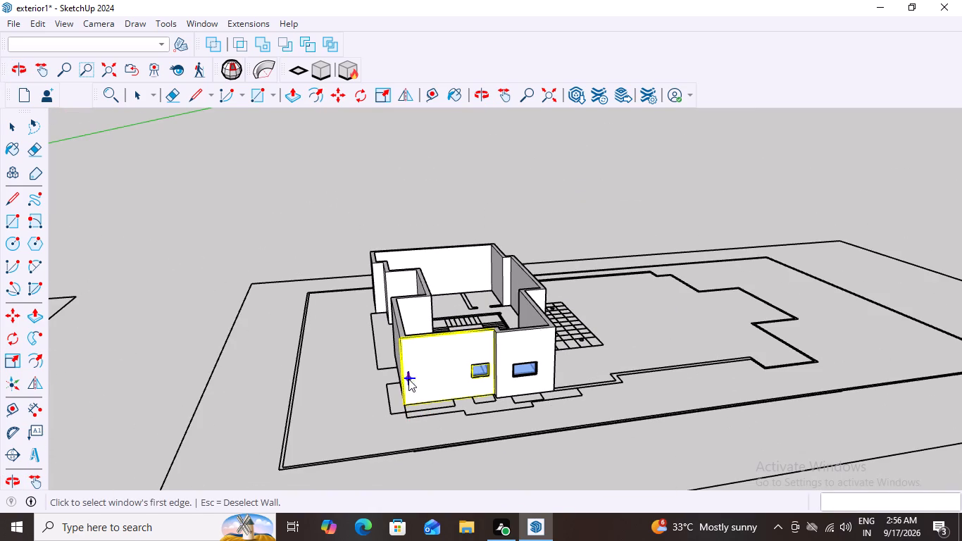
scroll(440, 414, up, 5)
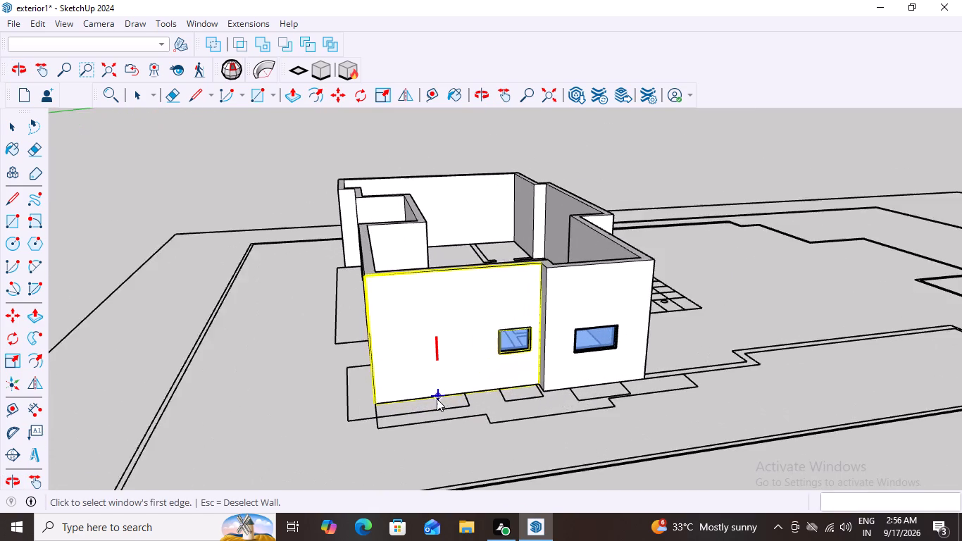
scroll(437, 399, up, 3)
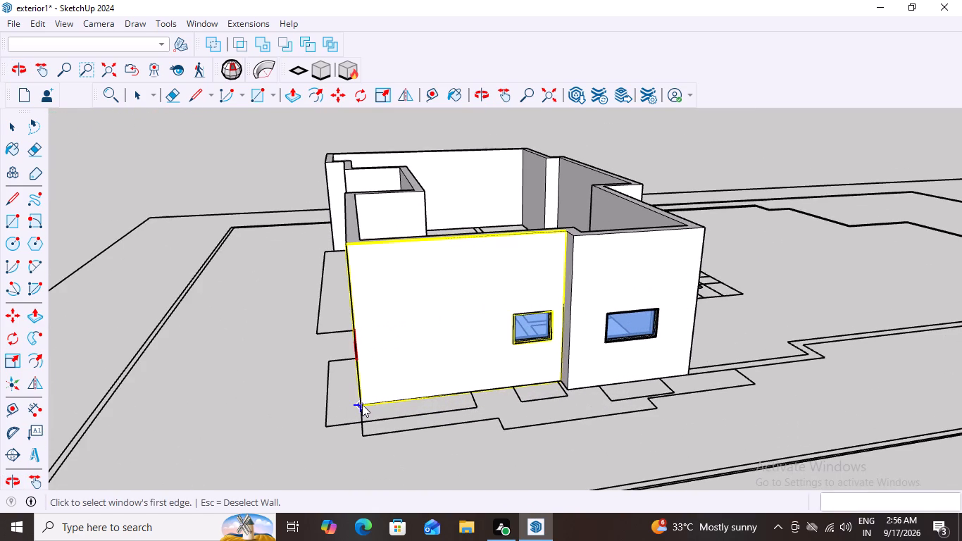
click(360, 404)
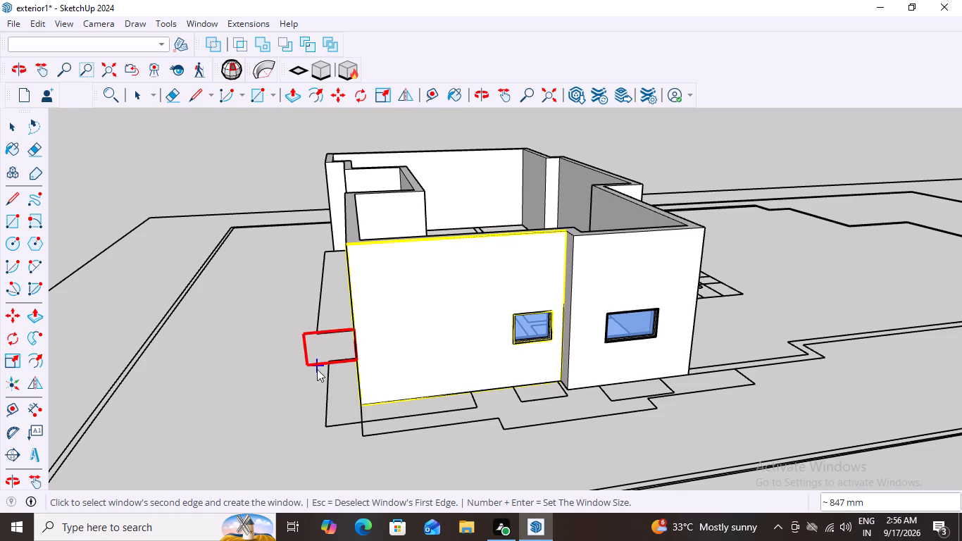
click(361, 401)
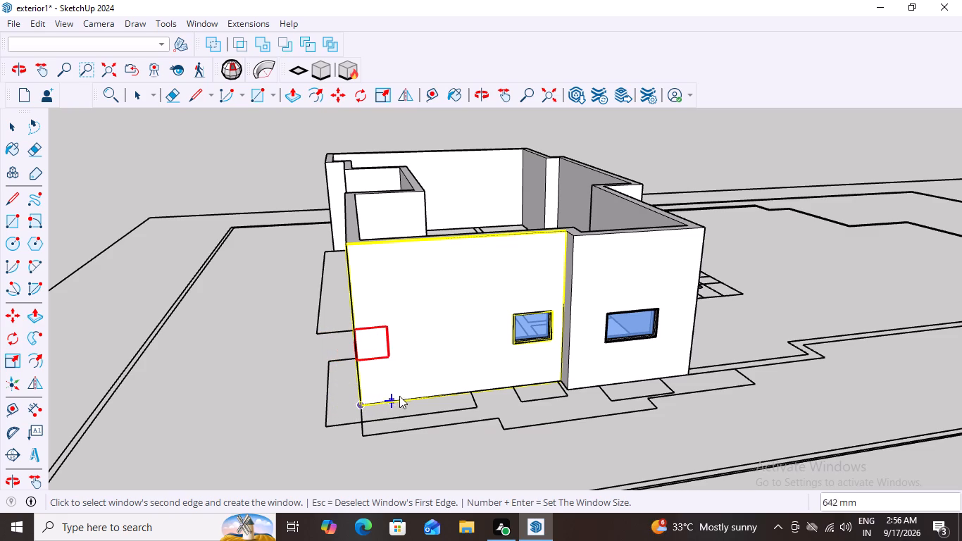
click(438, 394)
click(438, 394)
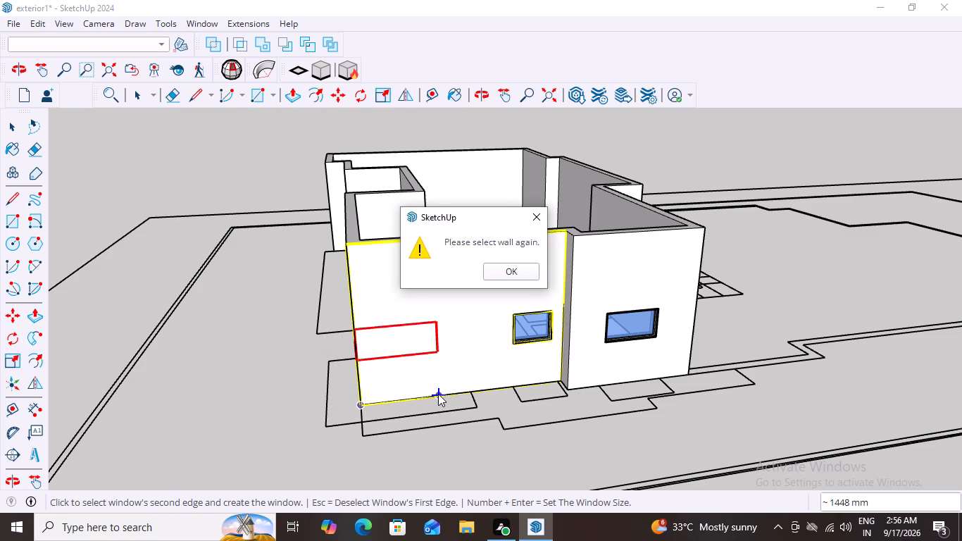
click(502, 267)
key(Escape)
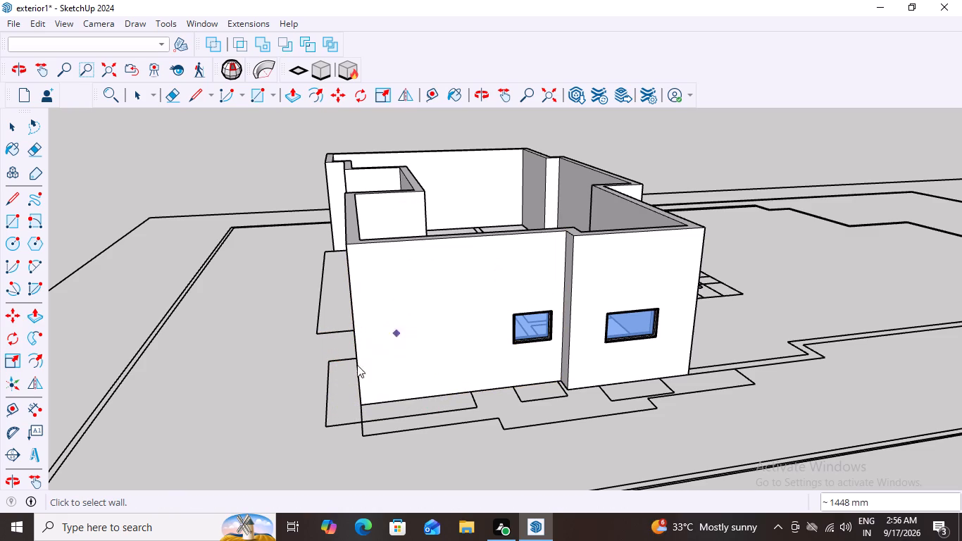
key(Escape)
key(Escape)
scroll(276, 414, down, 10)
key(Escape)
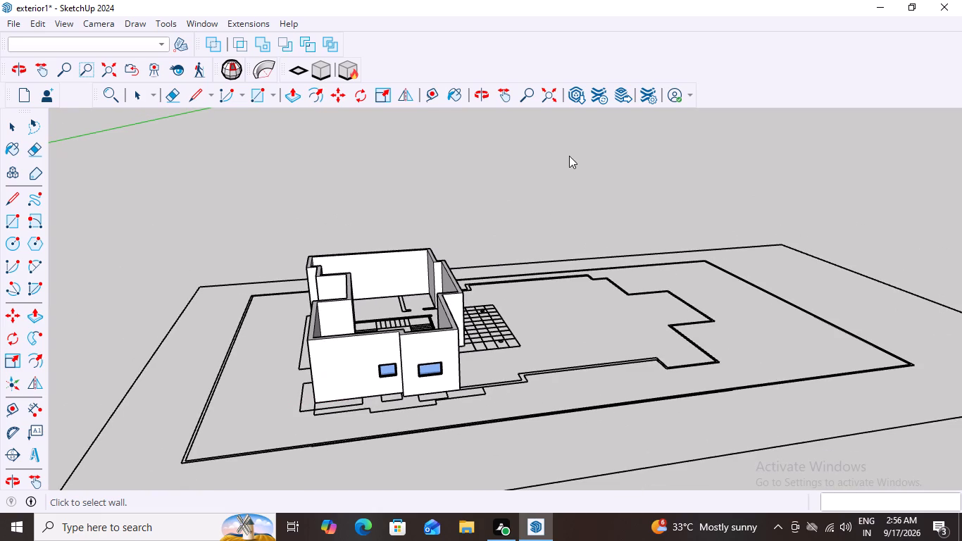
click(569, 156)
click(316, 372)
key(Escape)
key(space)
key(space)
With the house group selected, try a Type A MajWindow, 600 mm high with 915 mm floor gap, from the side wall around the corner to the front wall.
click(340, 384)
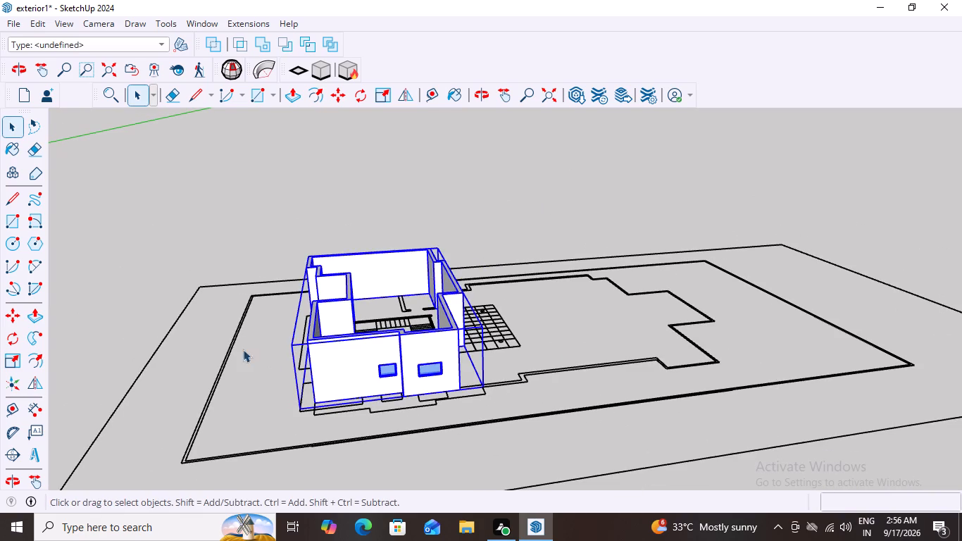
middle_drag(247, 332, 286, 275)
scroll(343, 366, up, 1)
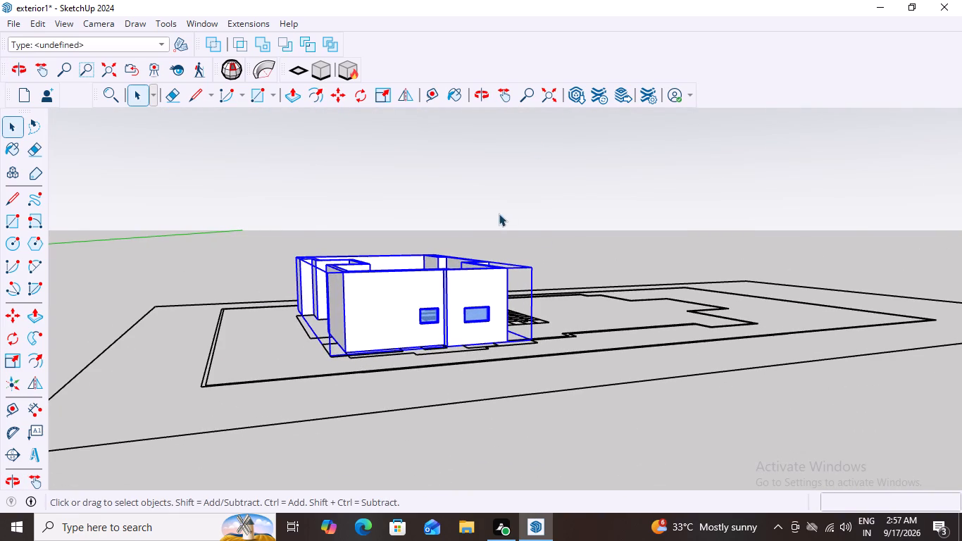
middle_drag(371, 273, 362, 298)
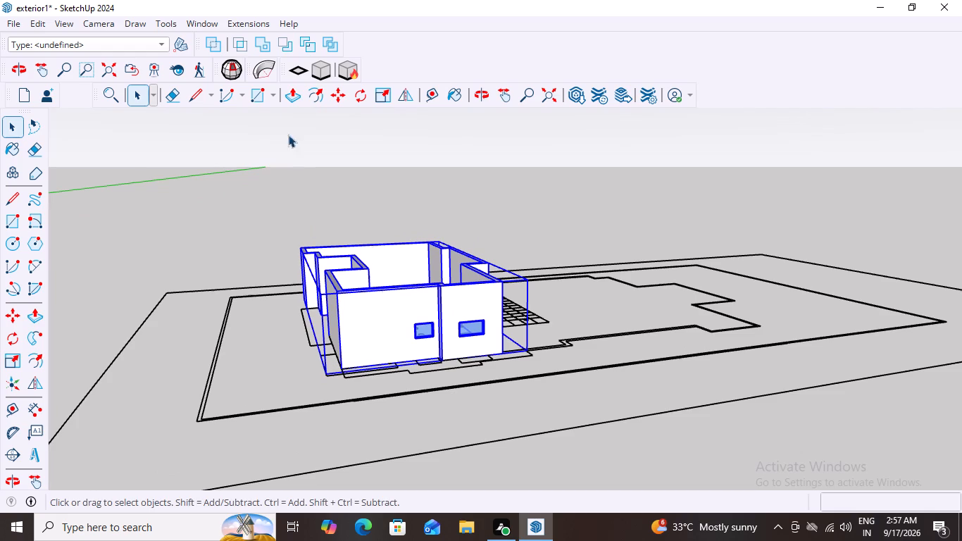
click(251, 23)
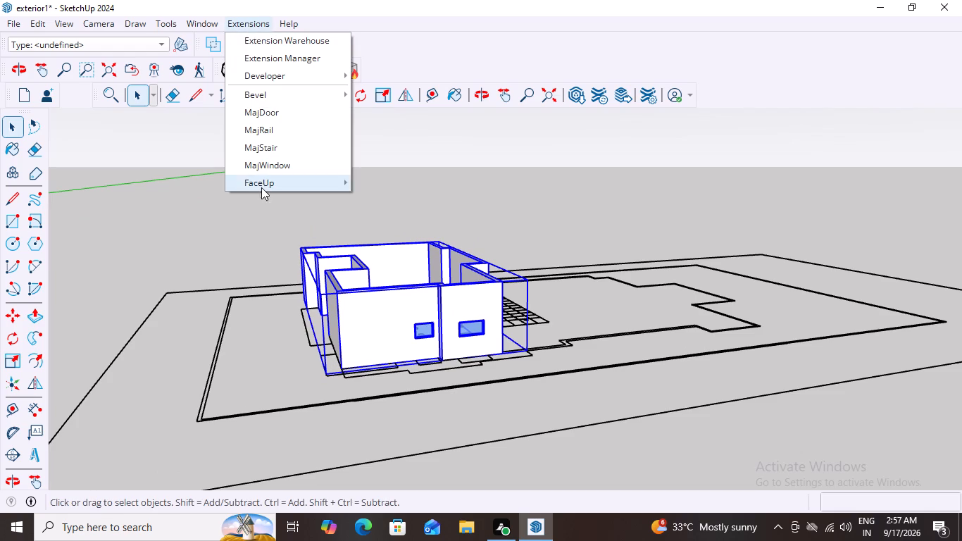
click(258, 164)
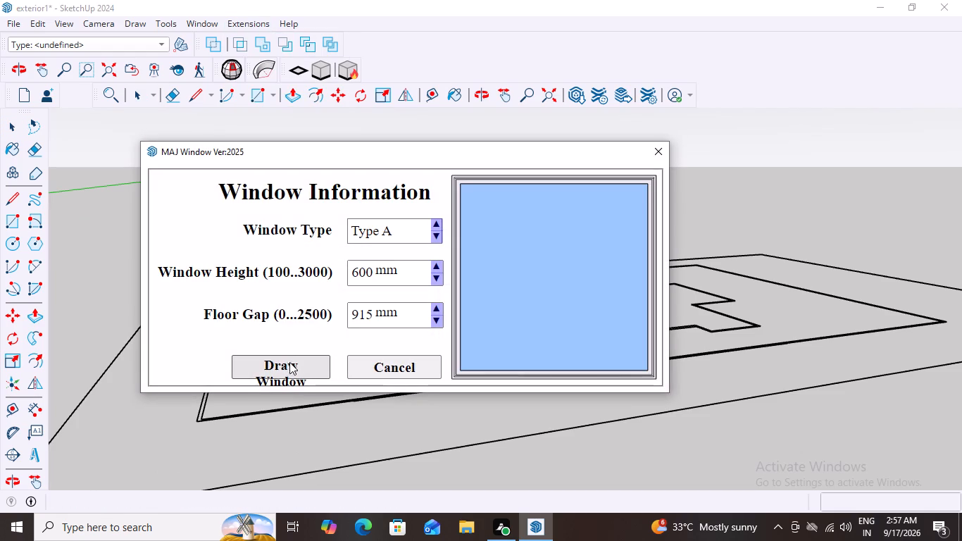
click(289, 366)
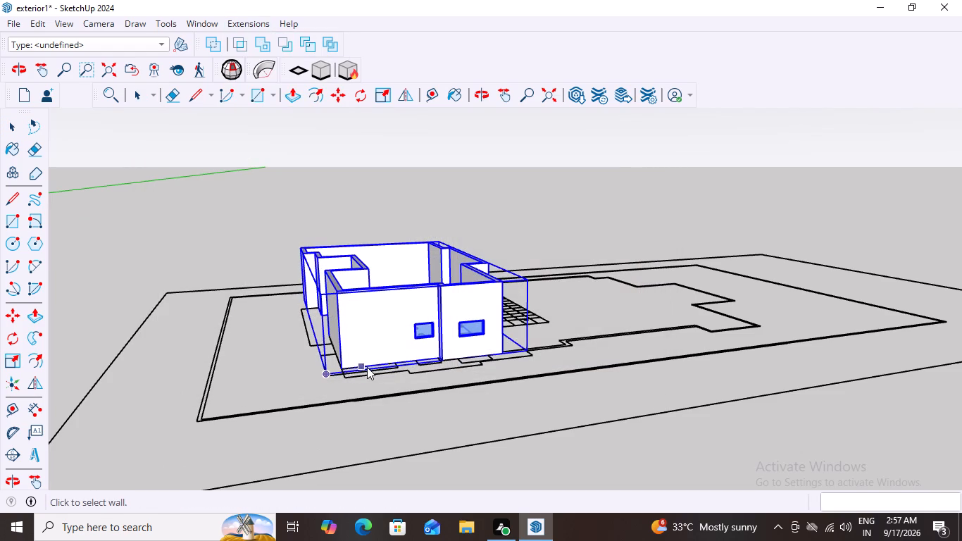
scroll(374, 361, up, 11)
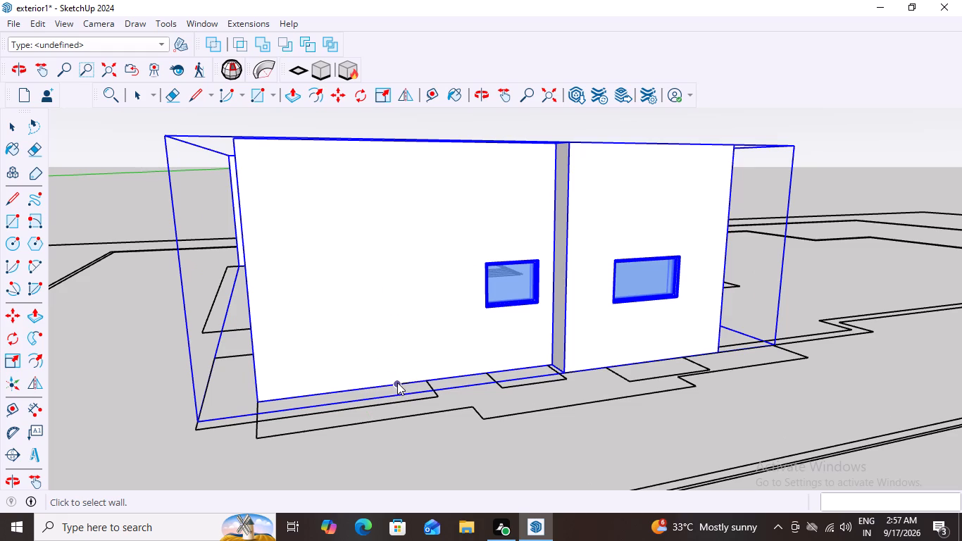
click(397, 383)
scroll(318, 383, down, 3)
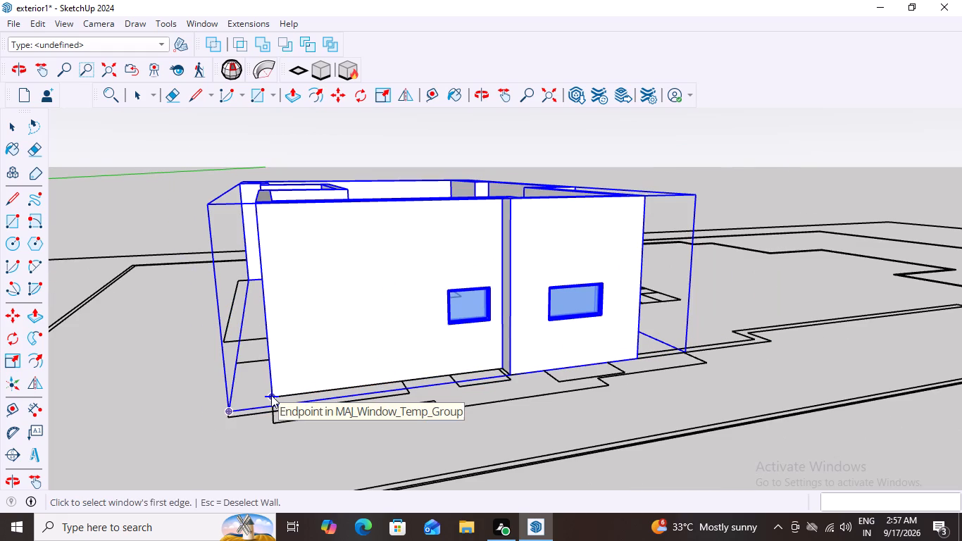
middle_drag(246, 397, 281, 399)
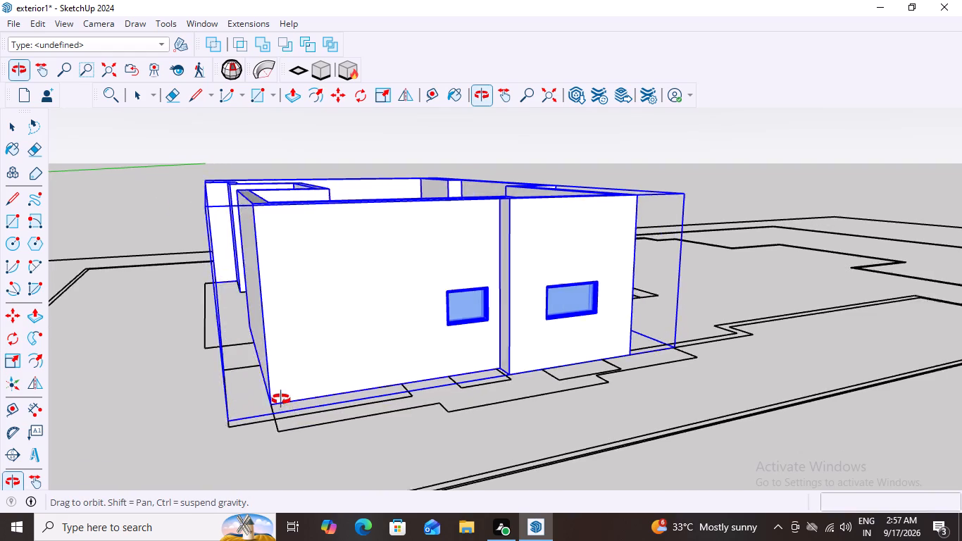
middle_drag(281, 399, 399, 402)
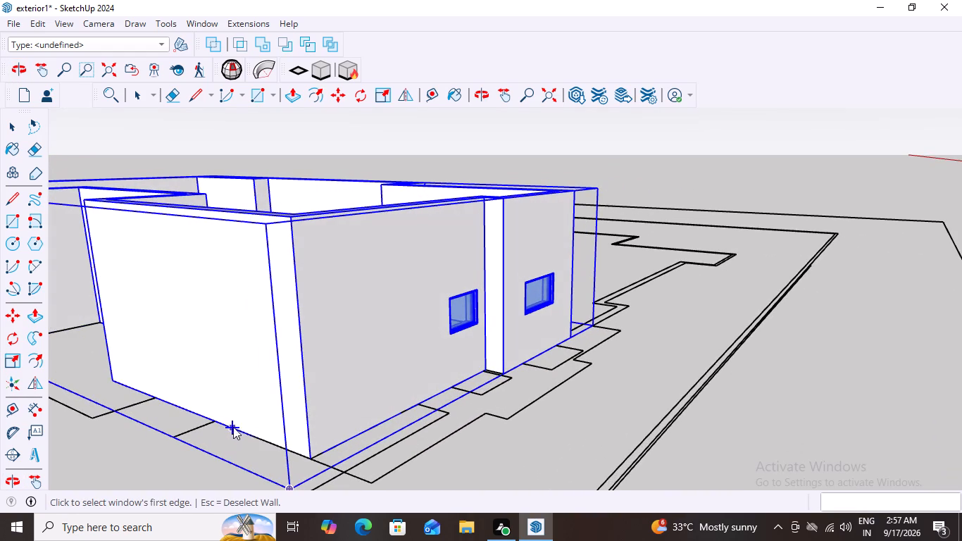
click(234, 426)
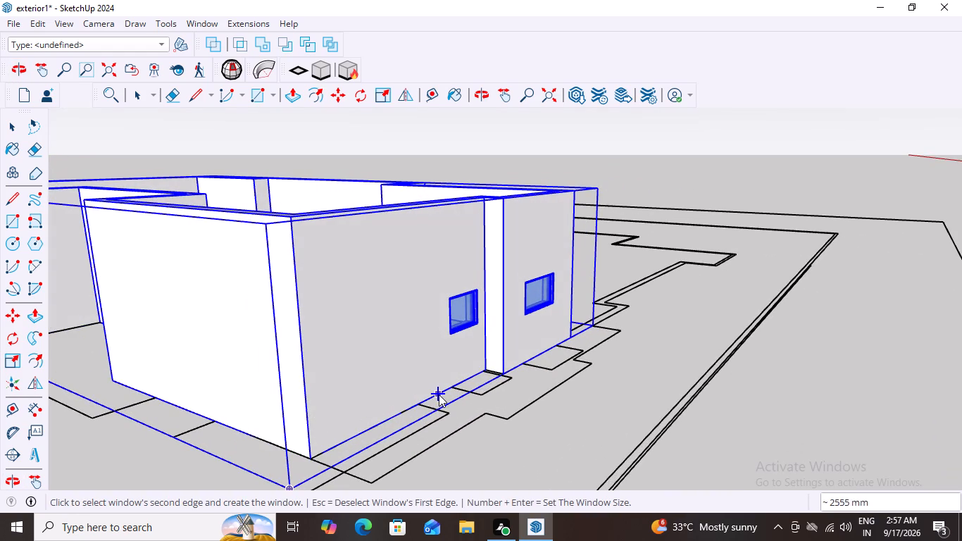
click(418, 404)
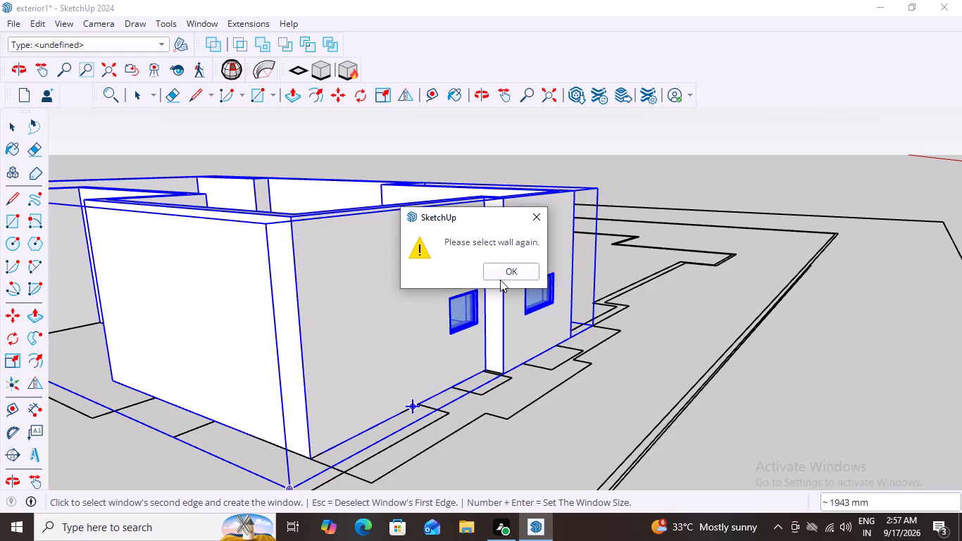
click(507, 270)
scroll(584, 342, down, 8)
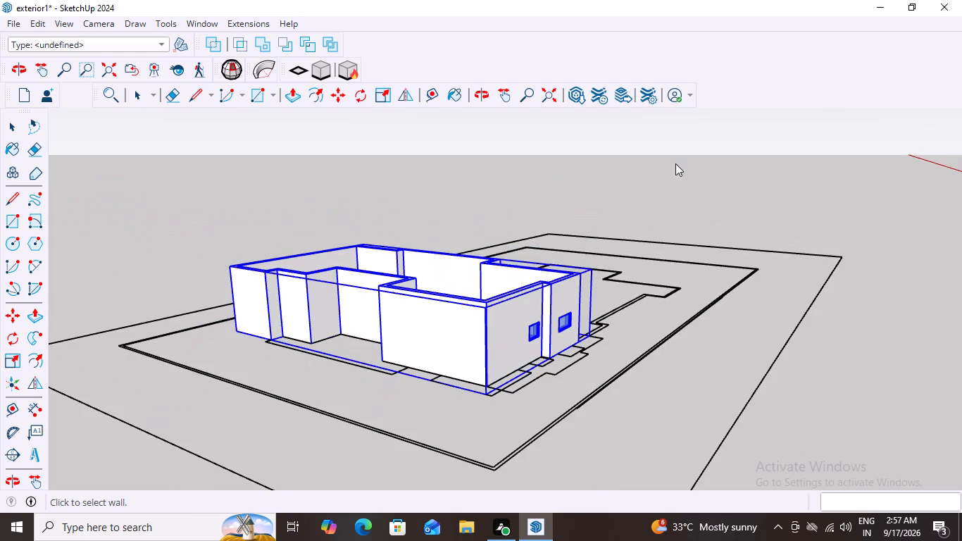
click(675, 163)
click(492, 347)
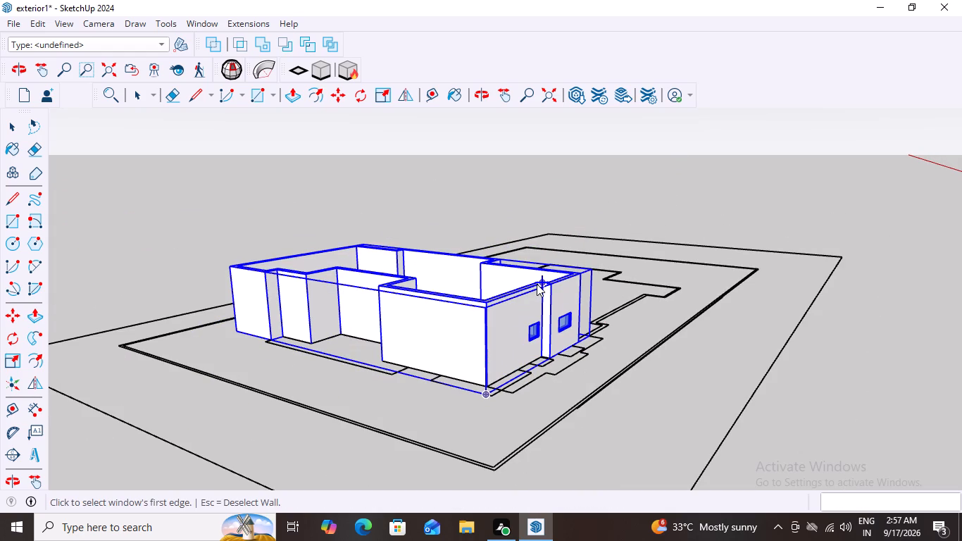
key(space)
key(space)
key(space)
Open the house group with the raised walls for editing.
middle_drag(607, 175, 589, 175)
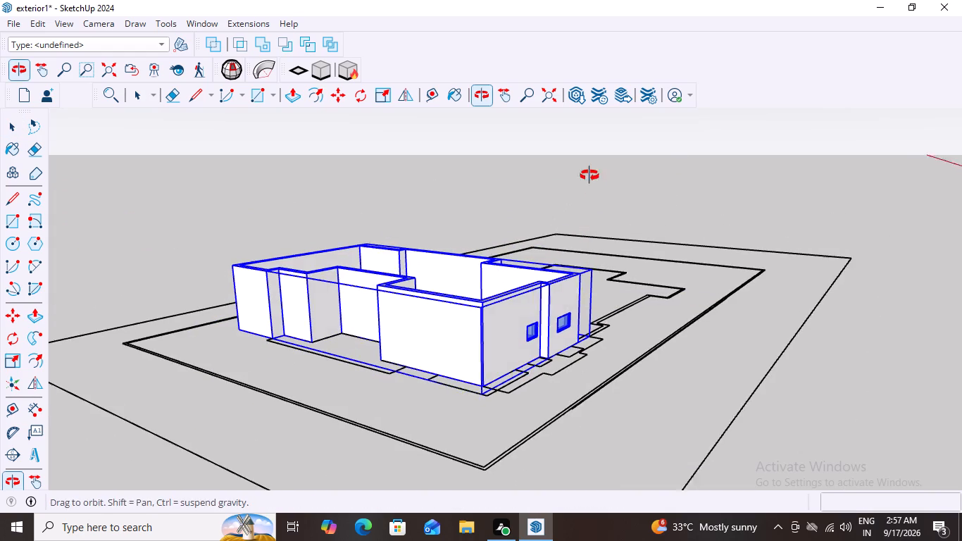
middle_drag(589, 175, 577, 175)
click(493, 342)
click(473, 351)
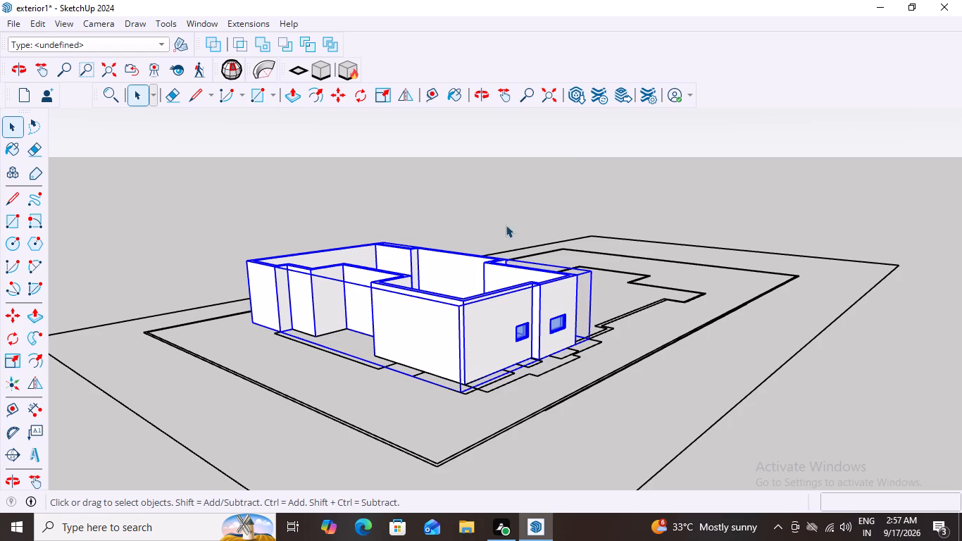
key(space)
key(space)
click(504, 206)
click(472, 353)
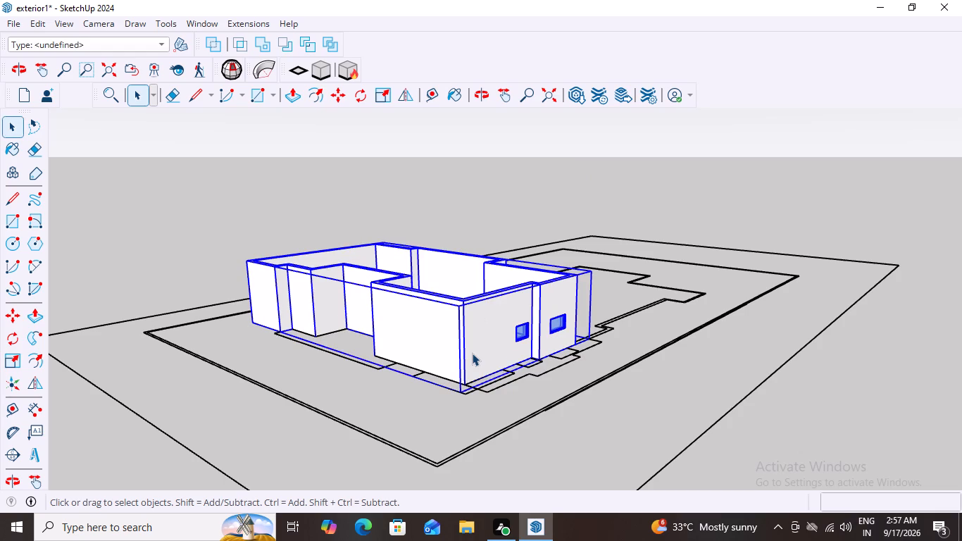
double_click(472, 353)
scroll(489, 385, up, 2)
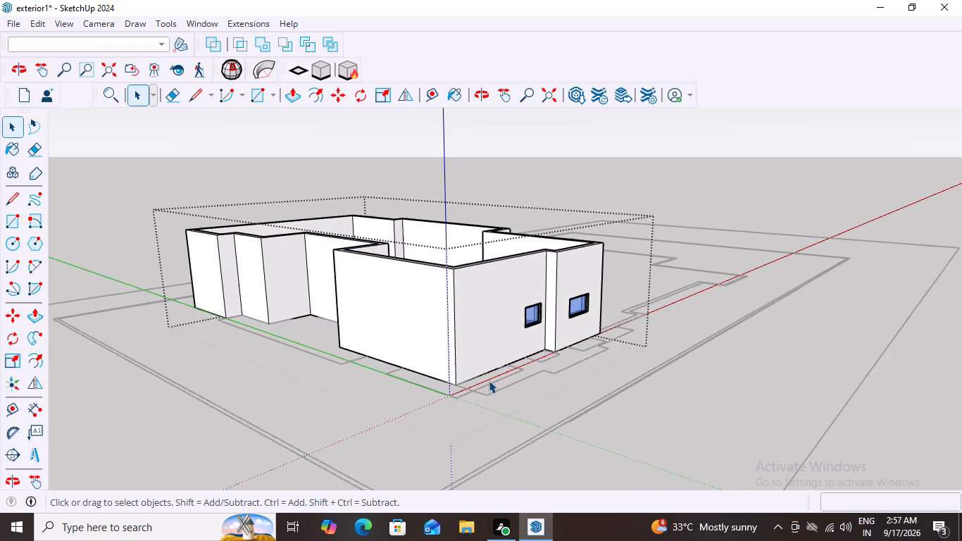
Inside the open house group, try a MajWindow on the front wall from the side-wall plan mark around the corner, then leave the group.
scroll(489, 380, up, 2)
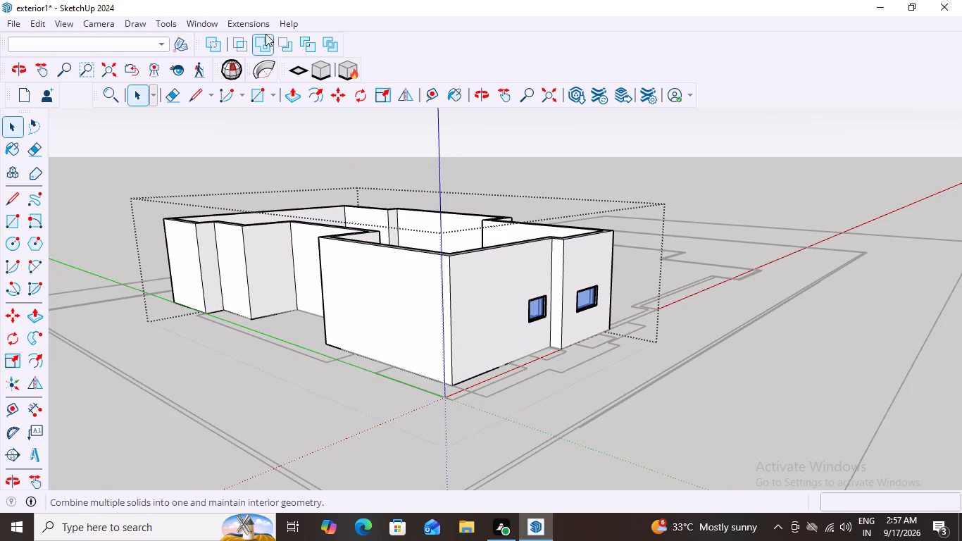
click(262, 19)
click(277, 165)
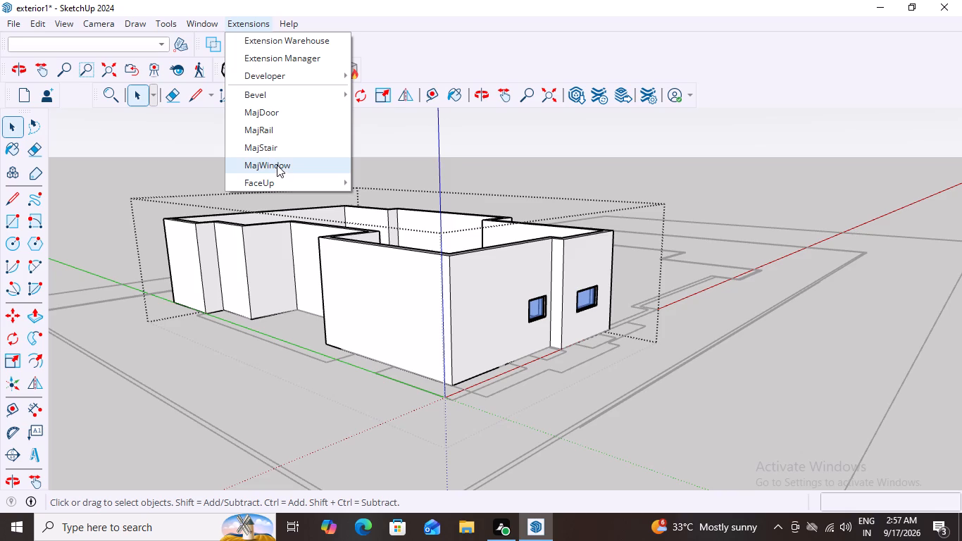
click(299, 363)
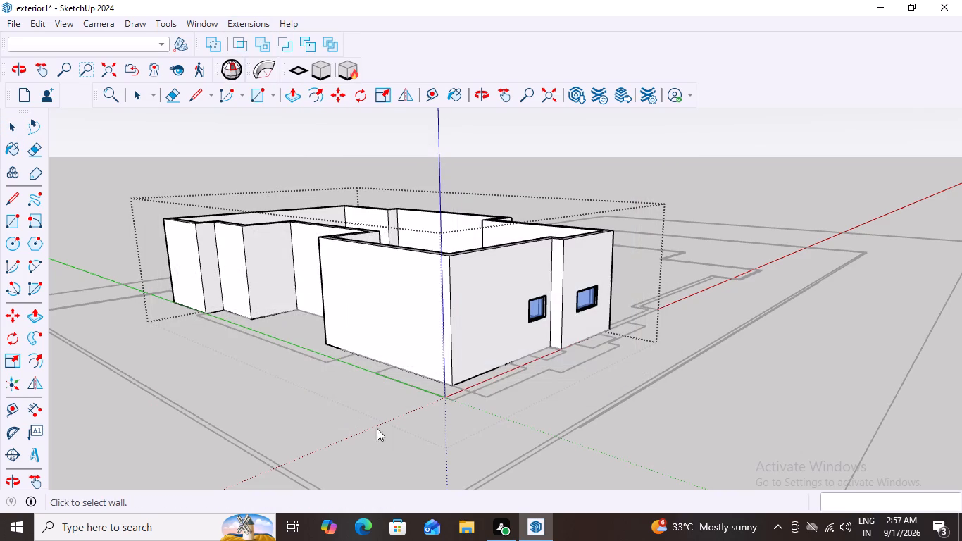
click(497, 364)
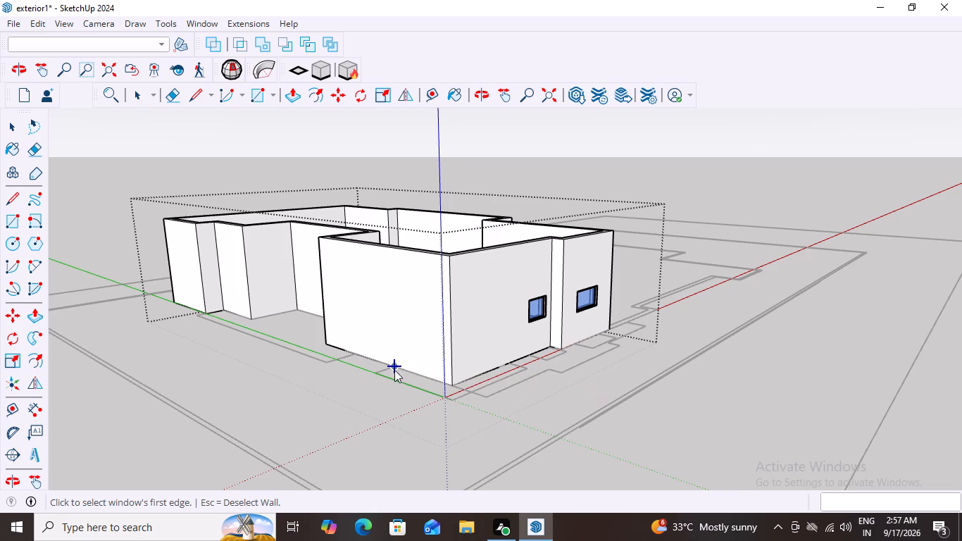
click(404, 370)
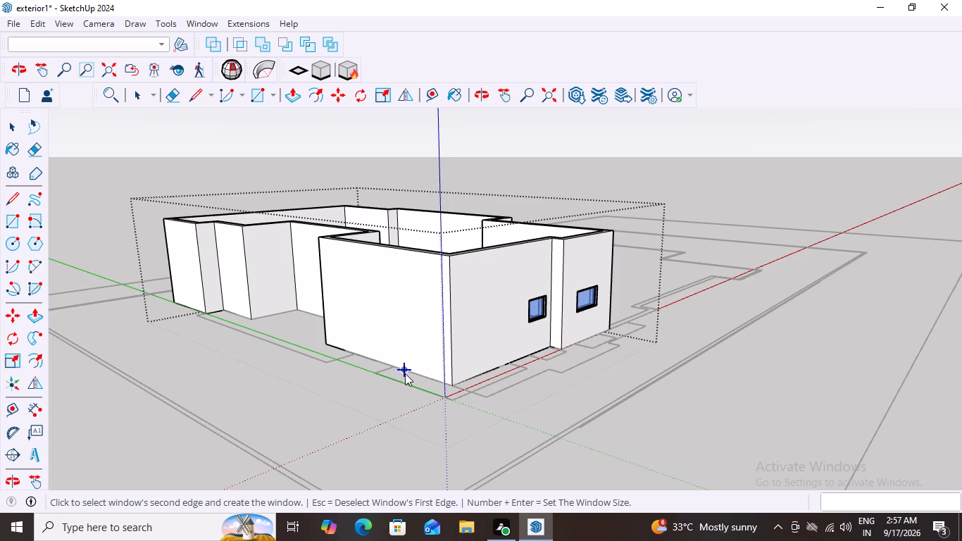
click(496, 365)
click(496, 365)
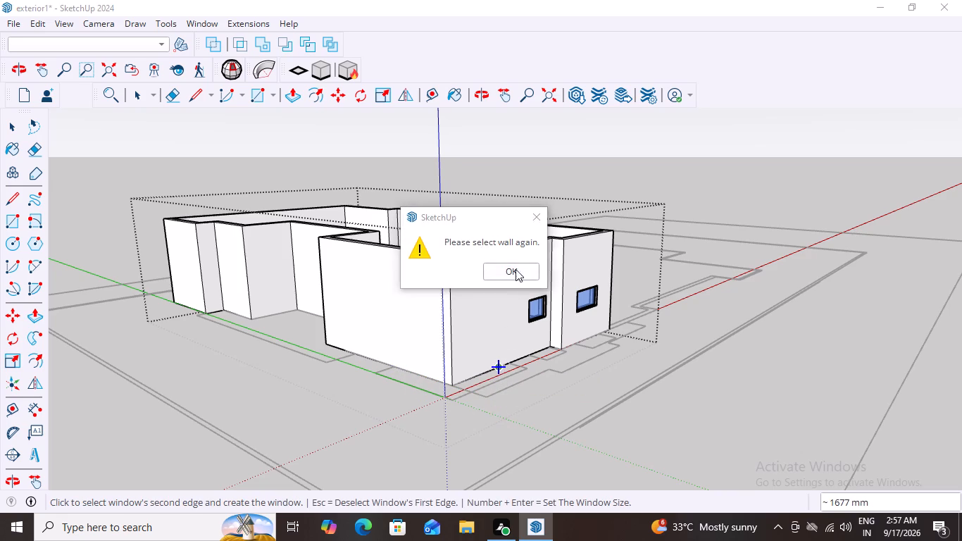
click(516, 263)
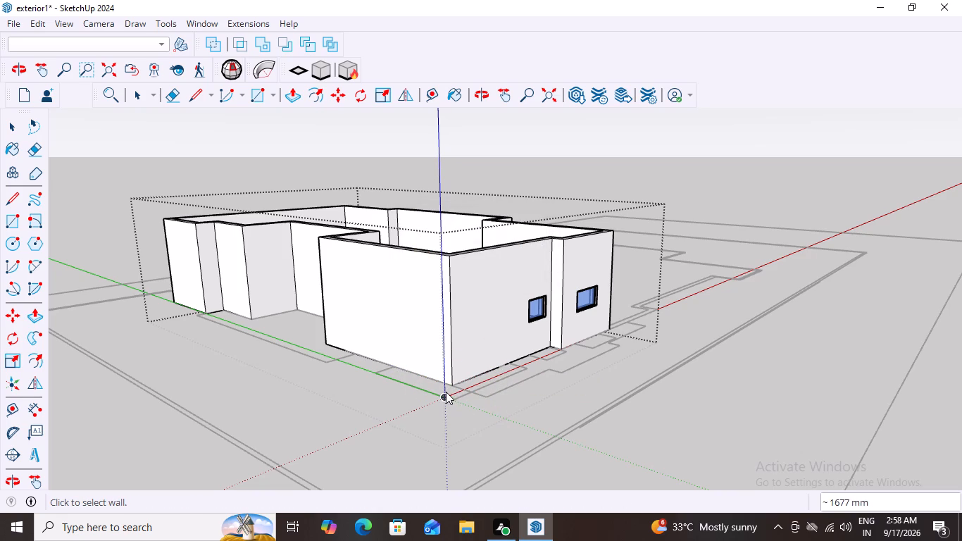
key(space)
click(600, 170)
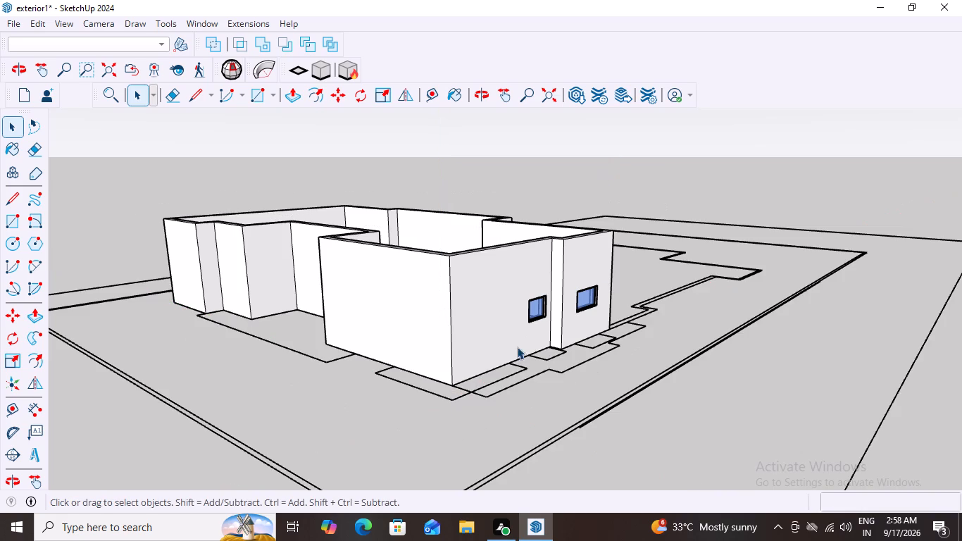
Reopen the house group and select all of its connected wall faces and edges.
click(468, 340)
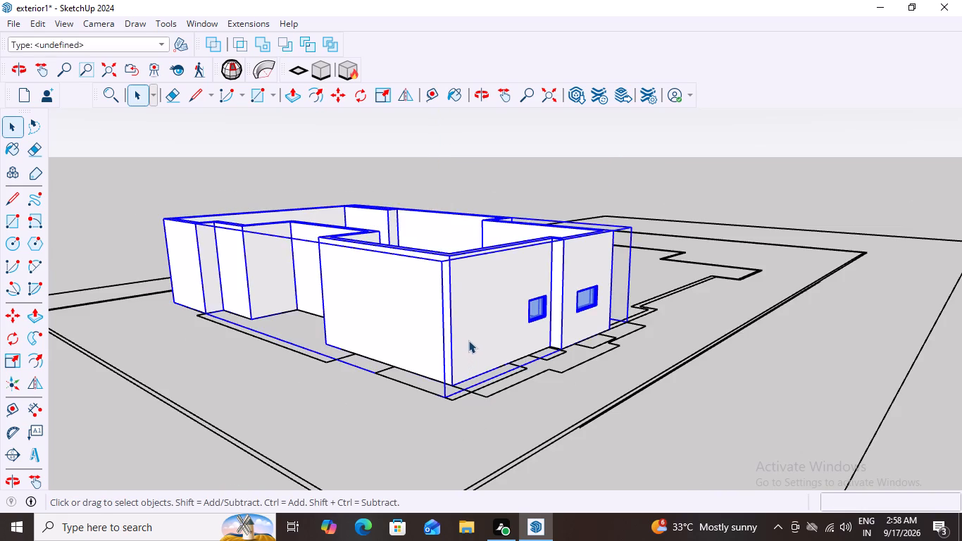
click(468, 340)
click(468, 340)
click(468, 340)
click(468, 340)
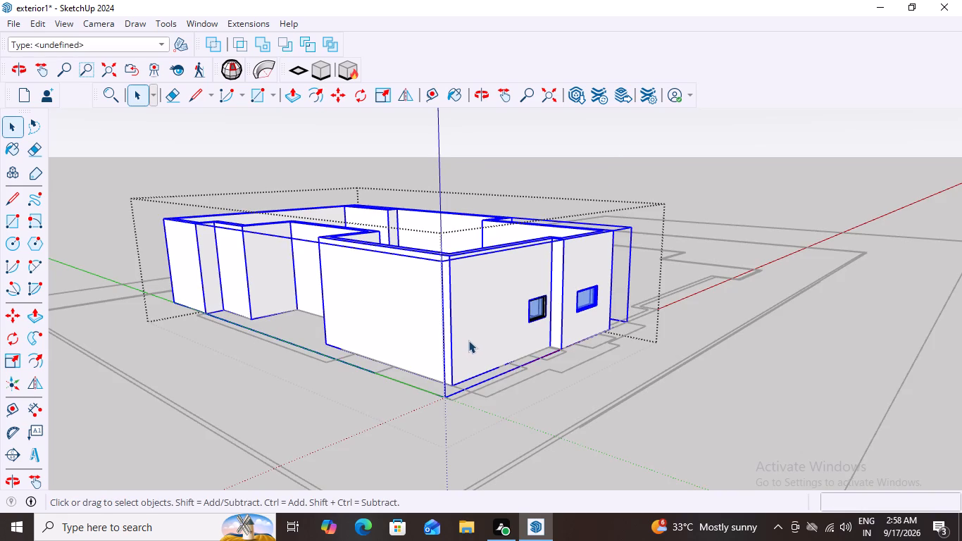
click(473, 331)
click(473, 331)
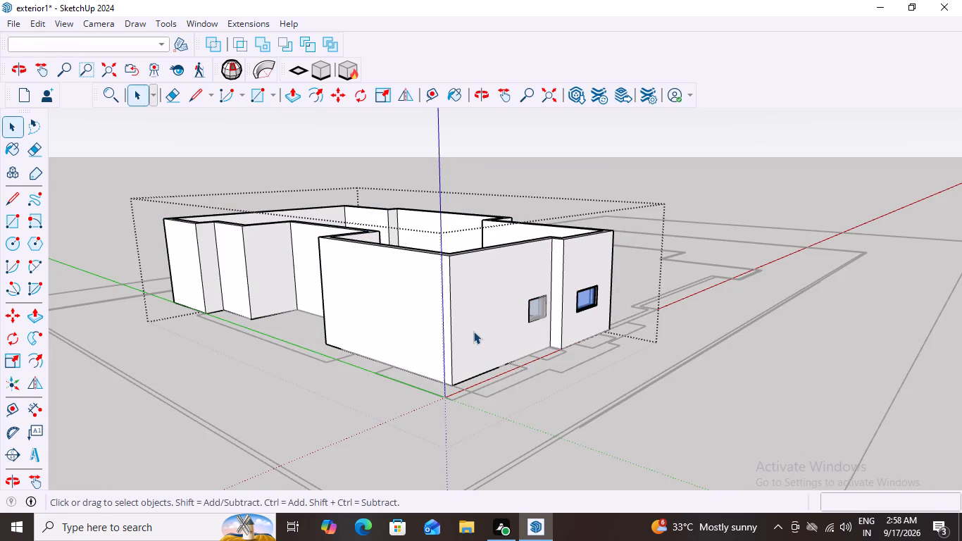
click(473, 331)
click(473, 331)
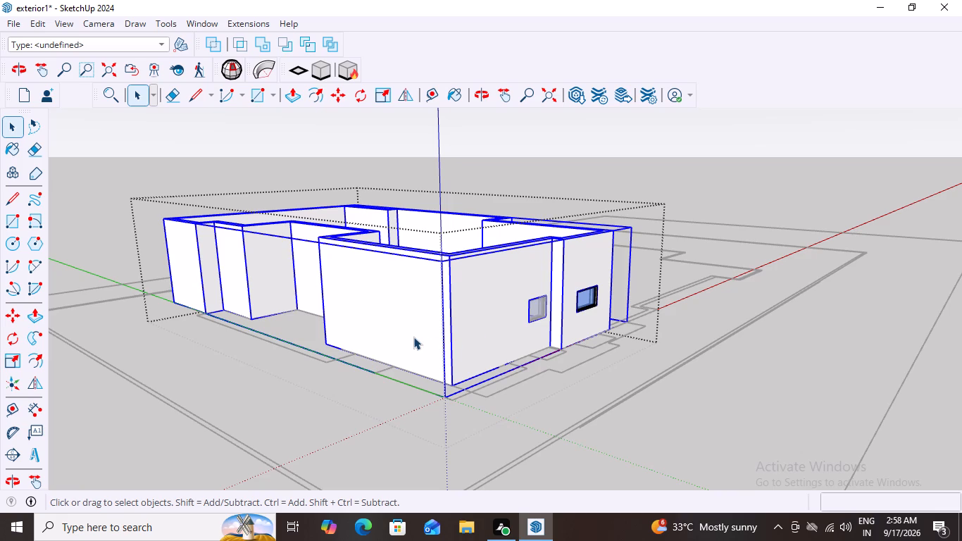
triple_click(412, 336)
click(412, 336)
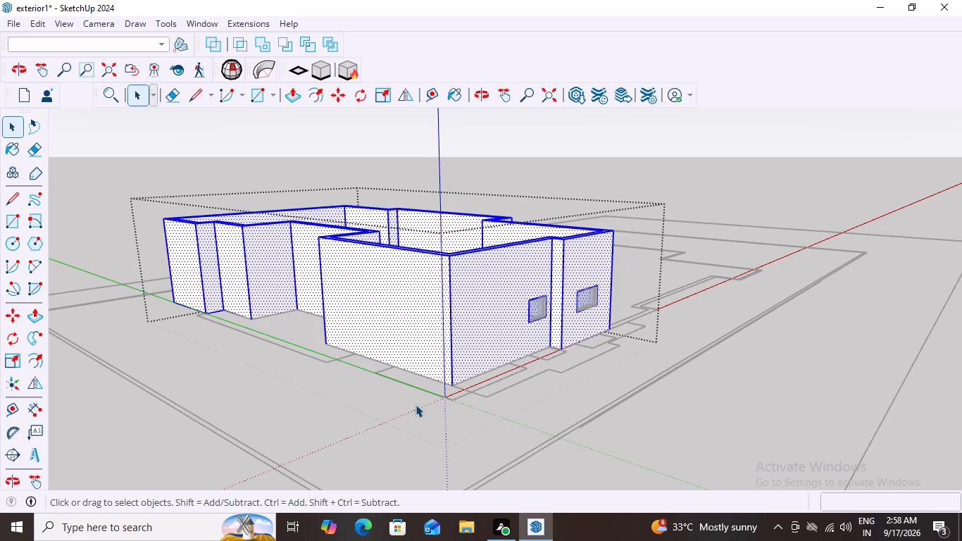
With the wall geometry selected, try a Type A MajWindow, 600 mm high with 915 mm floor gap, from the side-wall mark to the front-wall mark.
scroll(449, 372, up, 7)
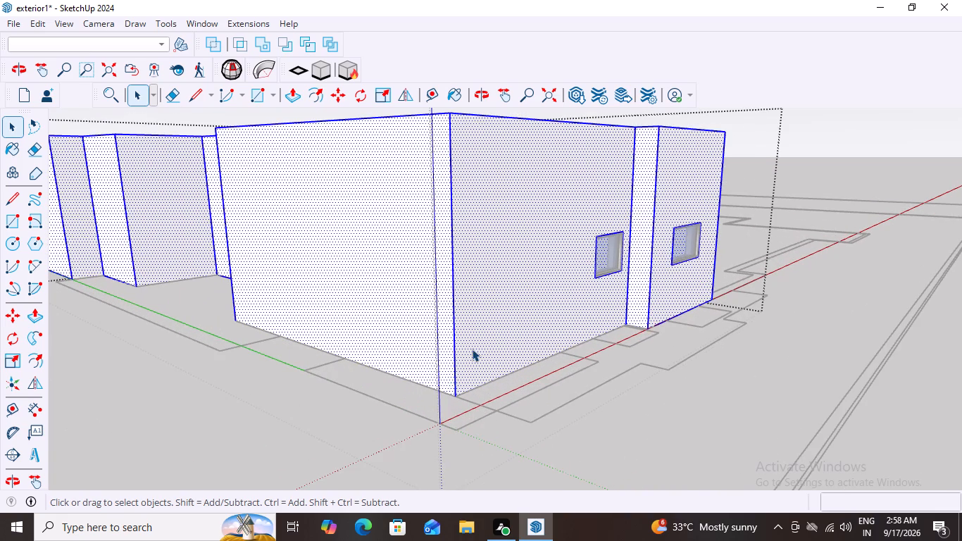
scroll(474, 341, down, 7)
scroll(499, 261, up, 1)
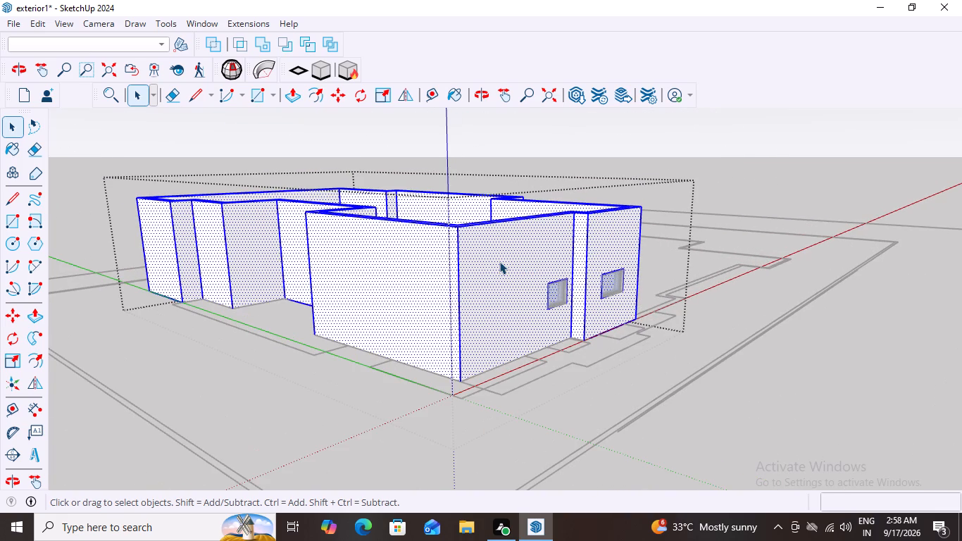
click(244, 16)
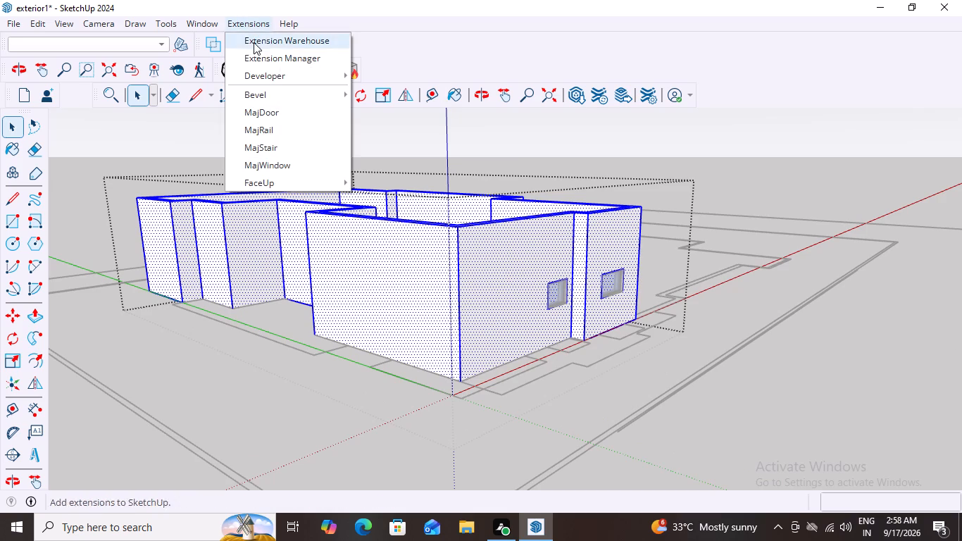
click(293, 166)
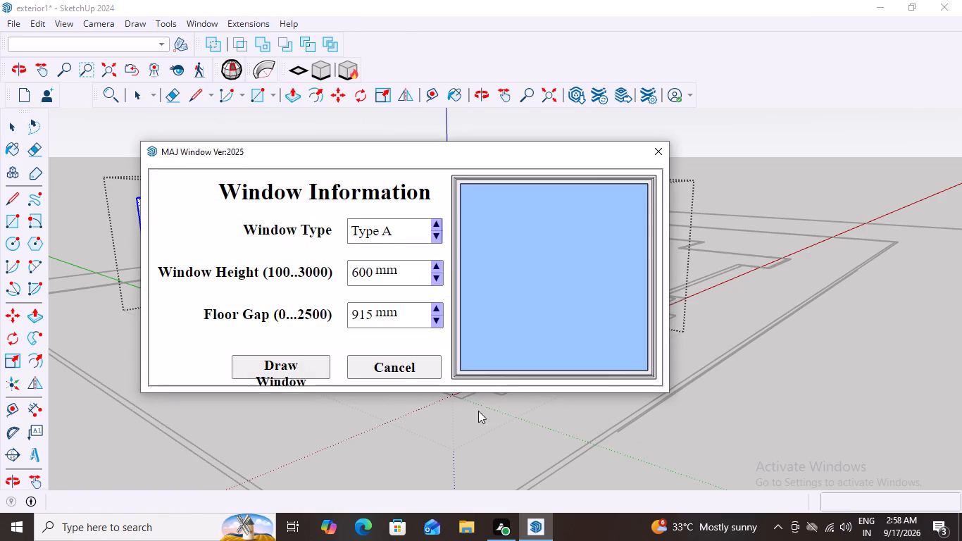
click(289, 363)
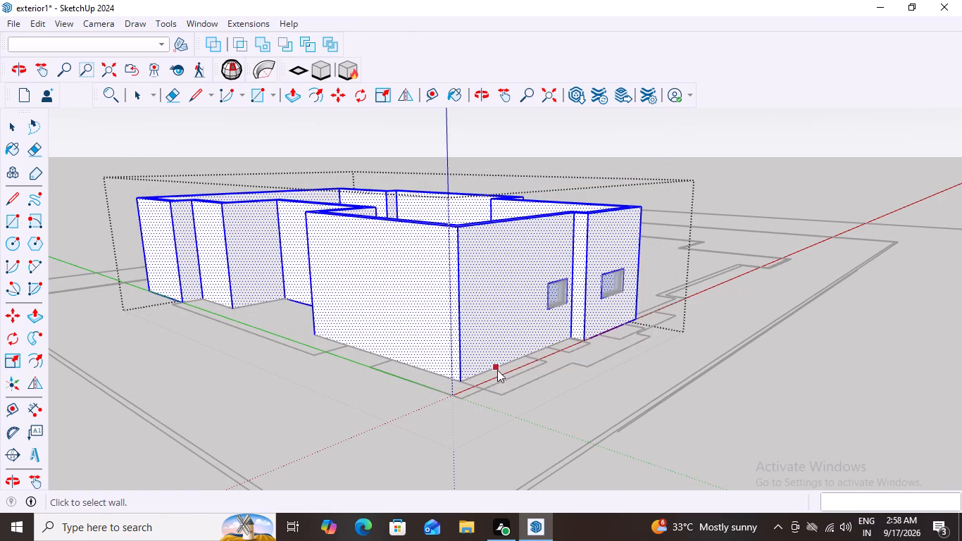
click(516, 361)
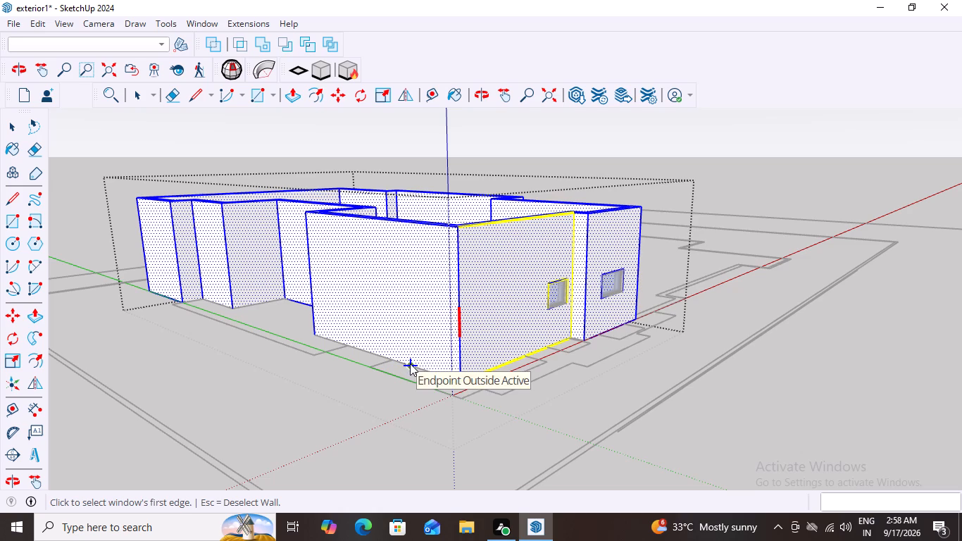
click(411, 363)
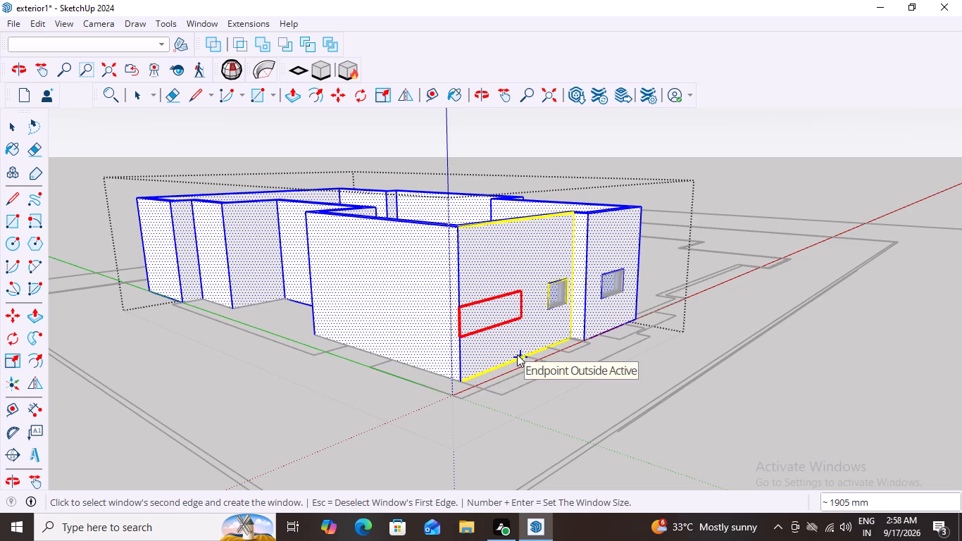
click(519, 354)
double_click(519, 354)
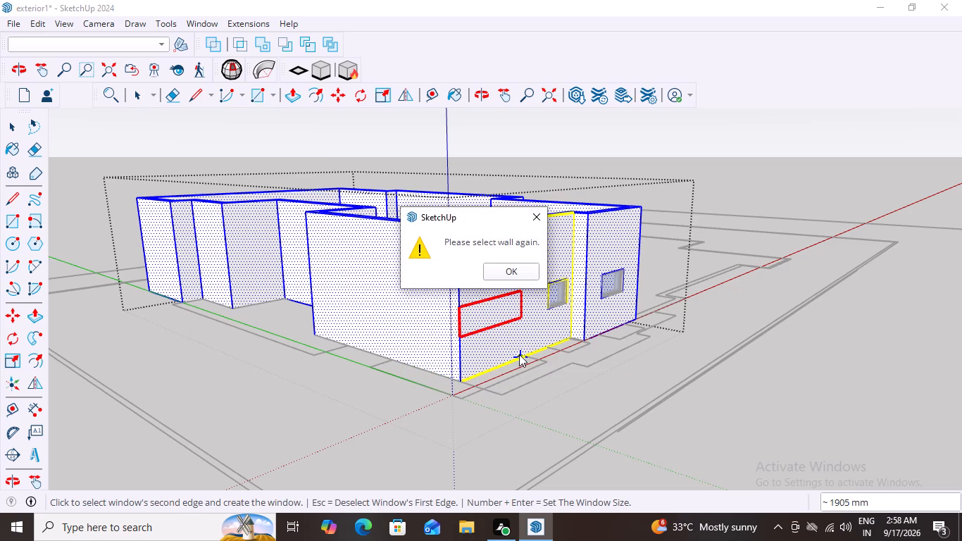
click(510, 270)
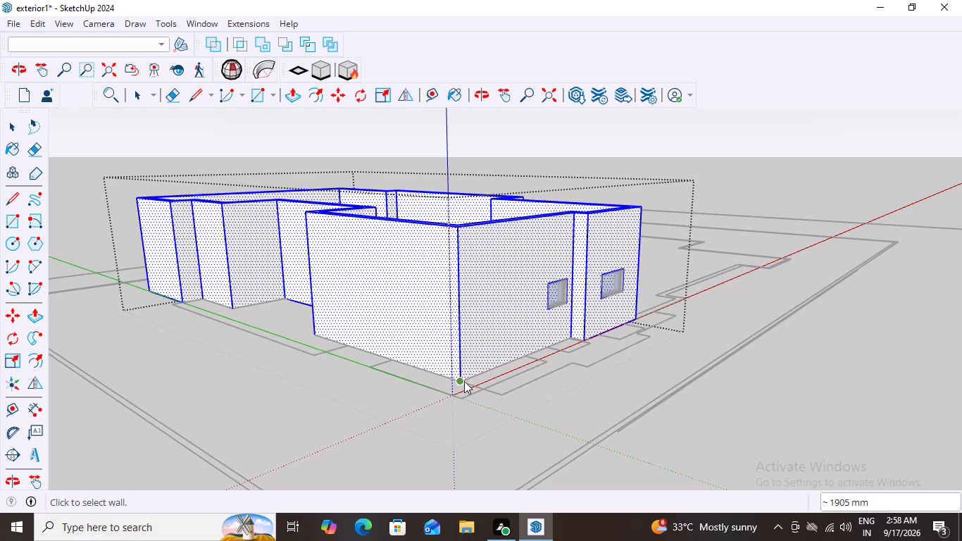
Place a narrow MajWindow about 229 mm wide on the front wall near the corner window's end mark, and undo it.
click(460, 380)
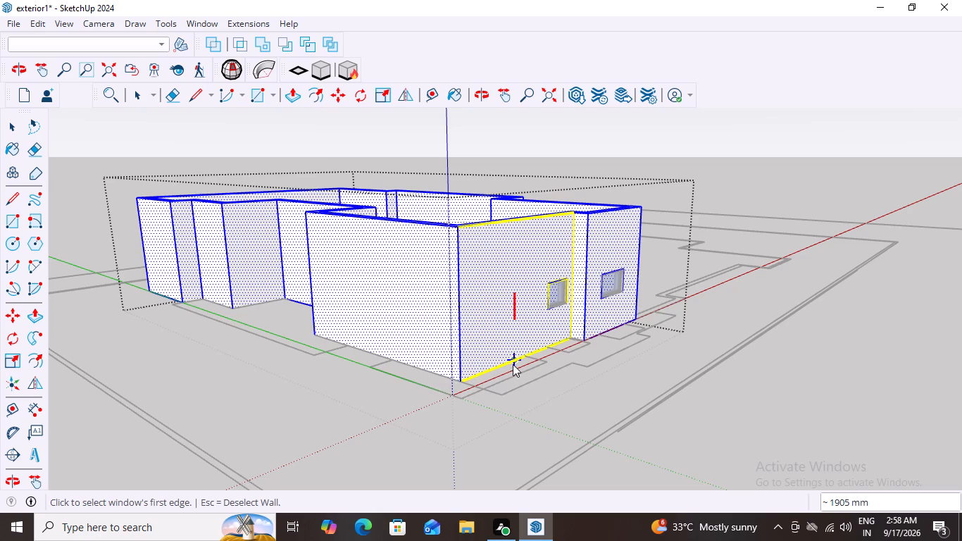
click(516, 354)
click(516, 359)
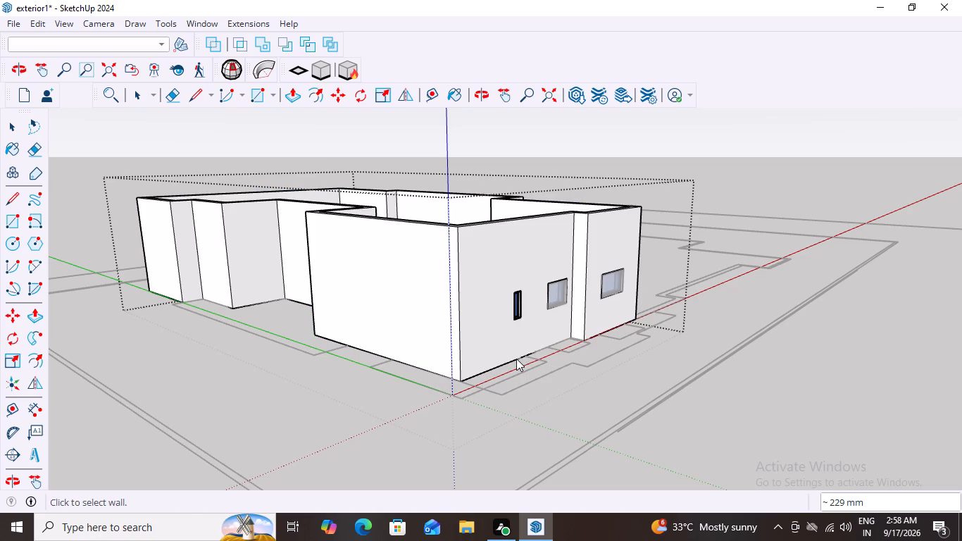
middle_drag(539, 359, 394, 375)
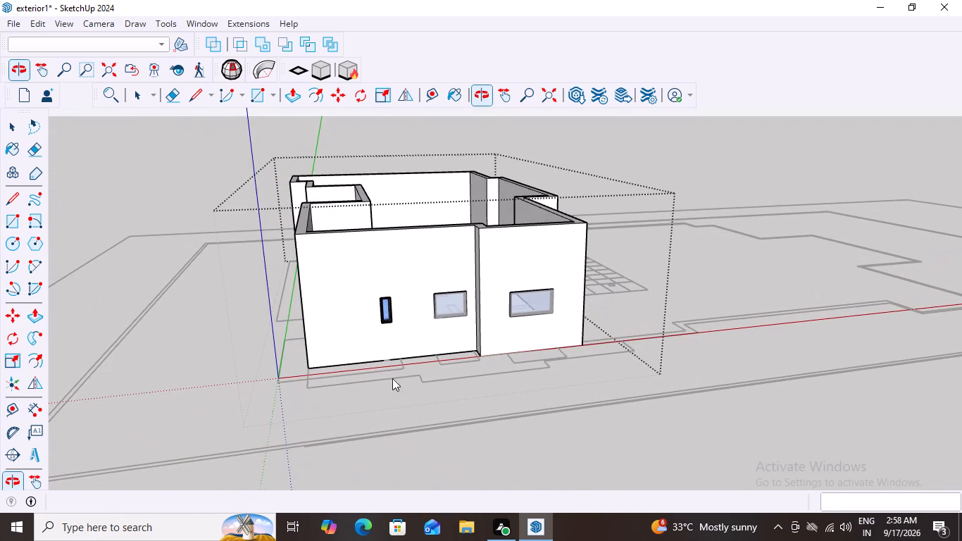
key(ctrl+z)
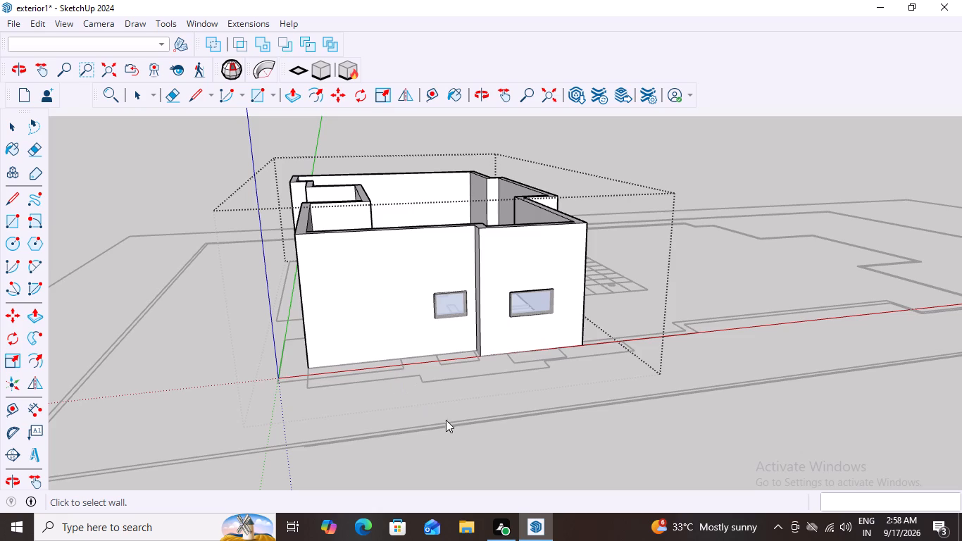
Exit the MajWindow tool and close the house group.
scroll(496, 416, down, 5)
click(638, 202)
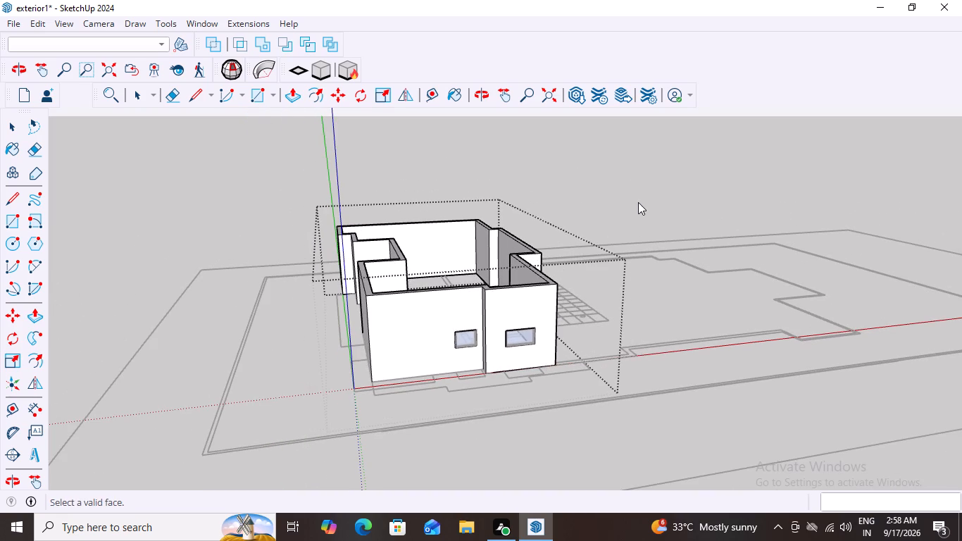
click(638, 202)
key(space)
double_click(684, 168)
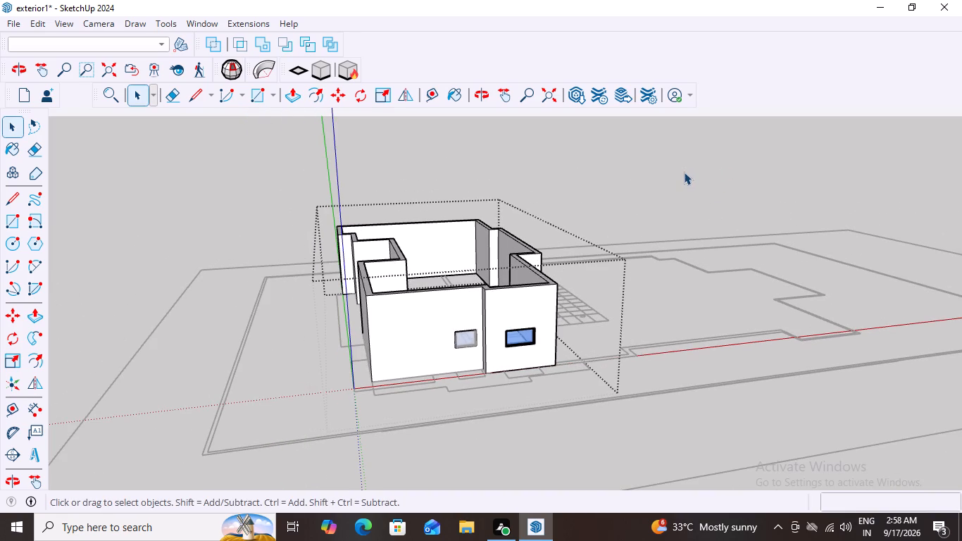
triple_click(684, 172)
scroll(686, 173, up, 3)
scroll(686, 167, down, 7)
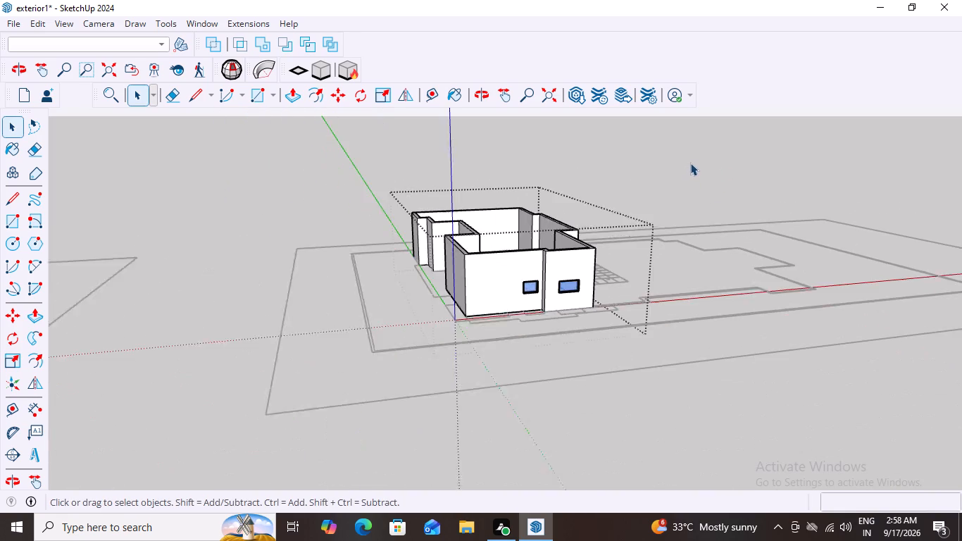
scroll(690, 163, down, 4)
click(621, 137)
Turn on back edges and examine the front wall's base and bare corner against the window marks on the plan.
scroll(549, 297, up, 8)
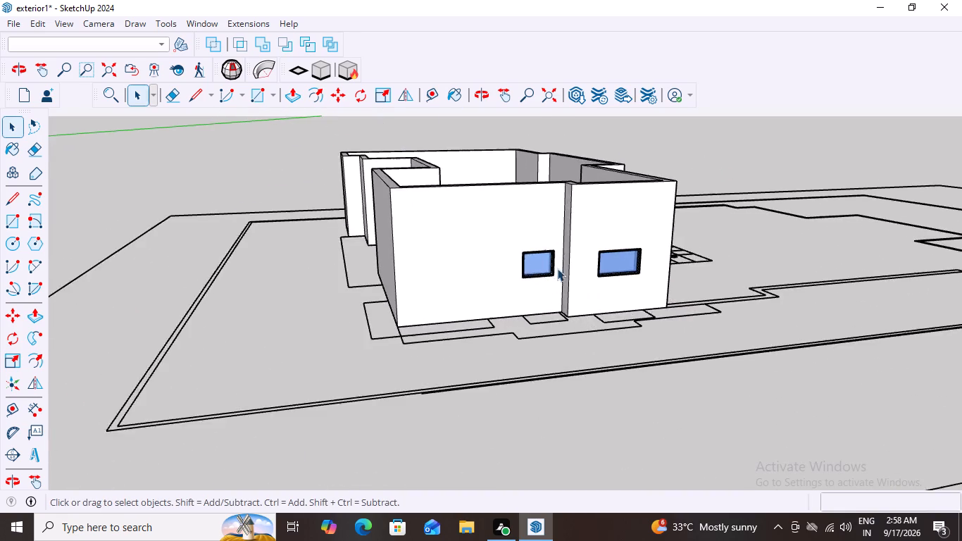
scroll(557, 268, up, 7)
scroll(507, 267, down, 7)
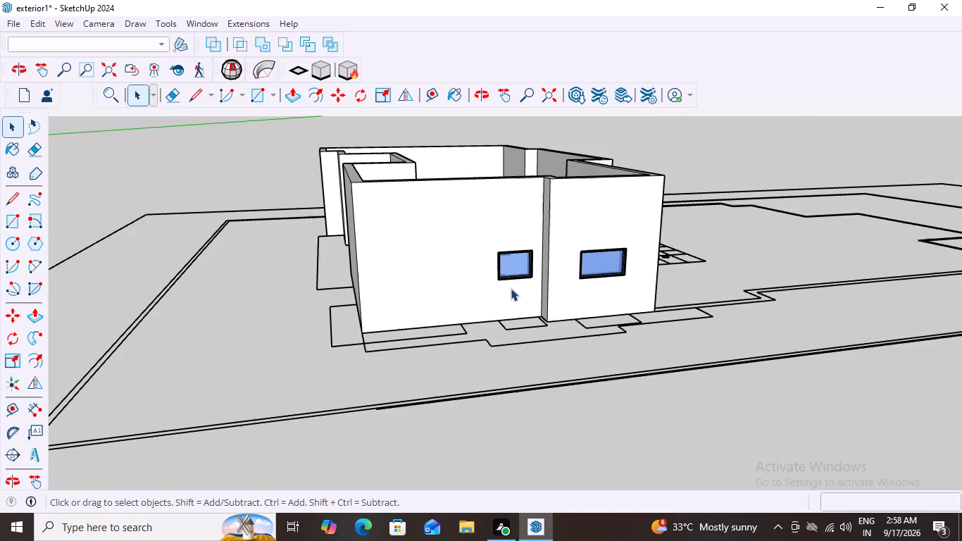
middle_drag(391, 306, 419, 328)
scroll(419, 328, down, 1)
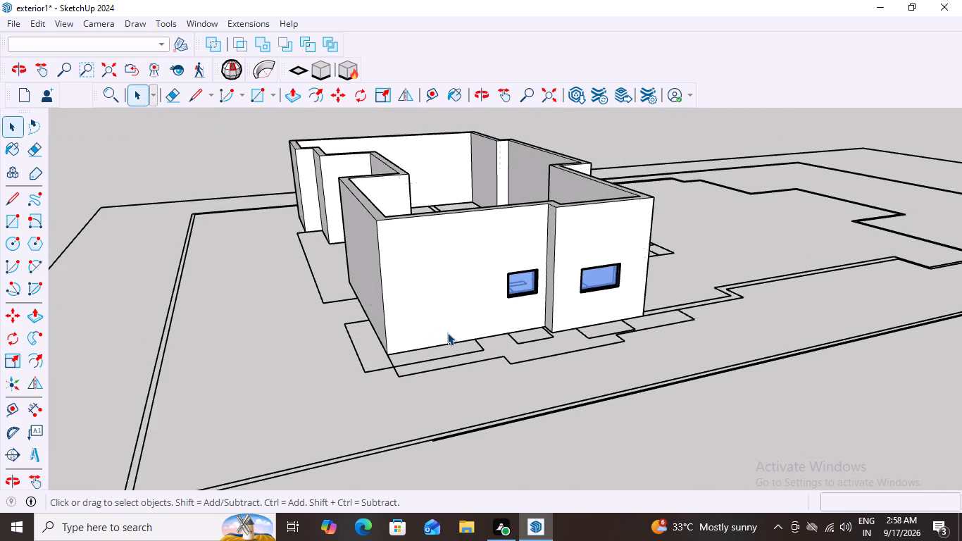
key(k)
middle_drag(505, 330, 425, 394)
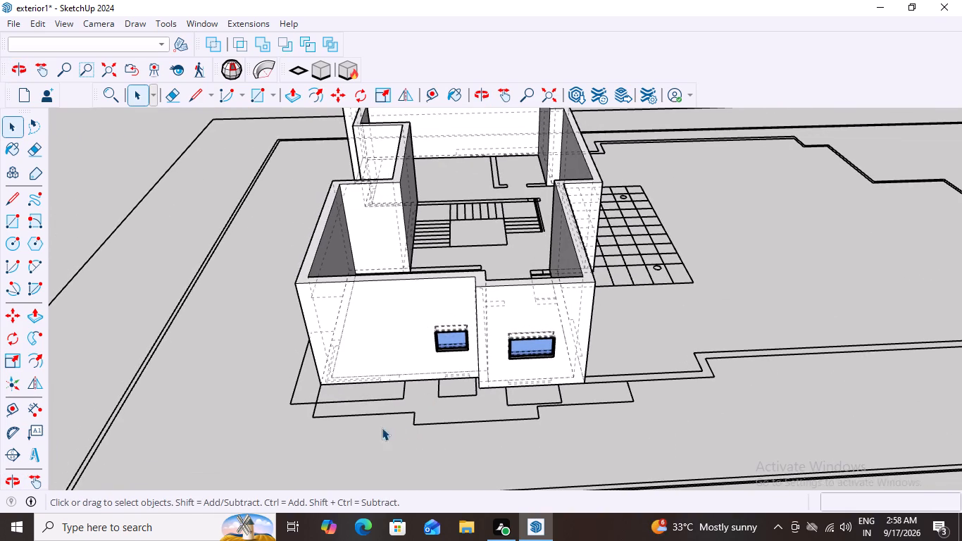
scroll(349, 425, up, 5)
middle_drag(349, 383, 366, 421)
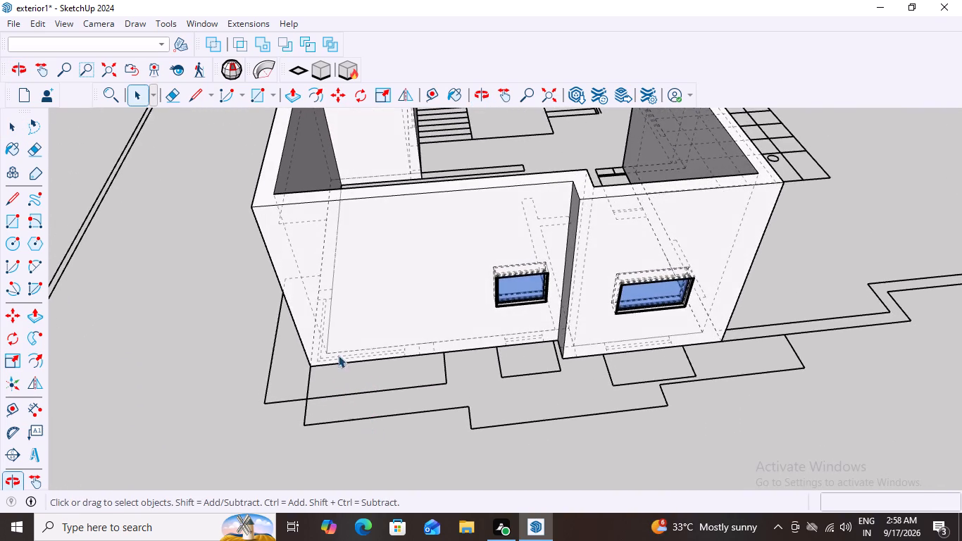
scroll(317, 309, up, 4)
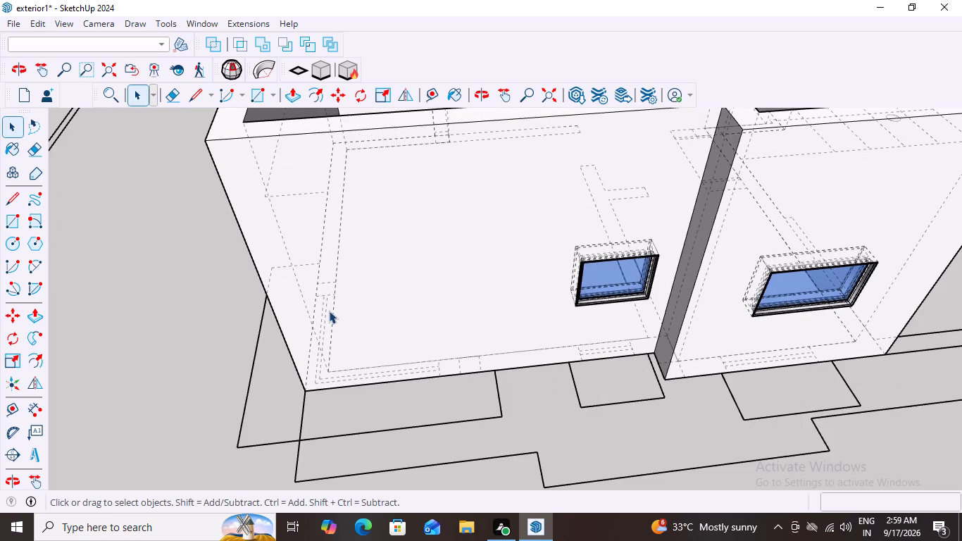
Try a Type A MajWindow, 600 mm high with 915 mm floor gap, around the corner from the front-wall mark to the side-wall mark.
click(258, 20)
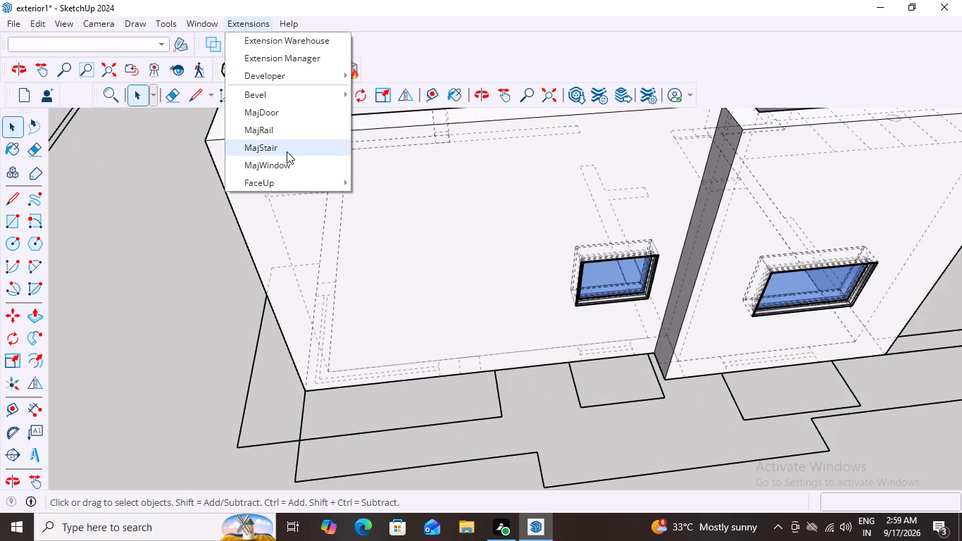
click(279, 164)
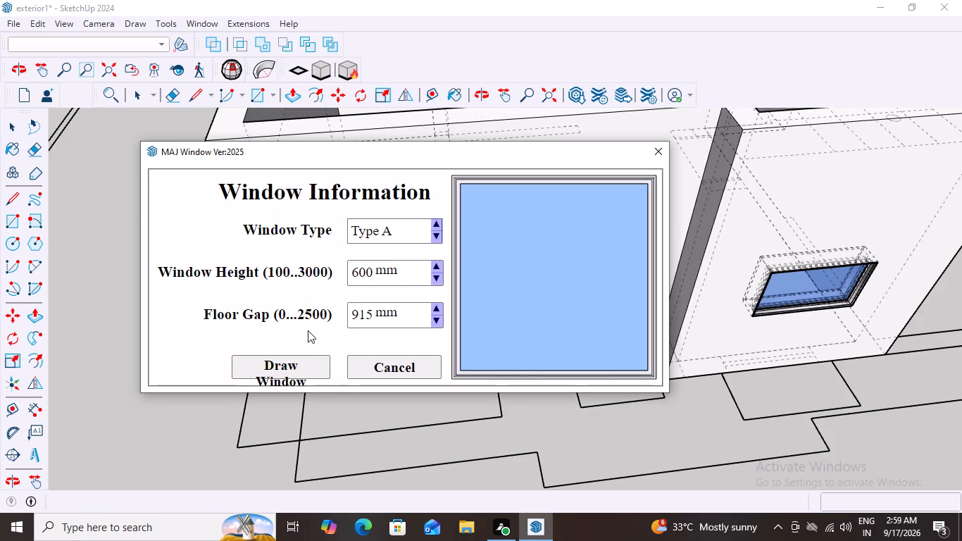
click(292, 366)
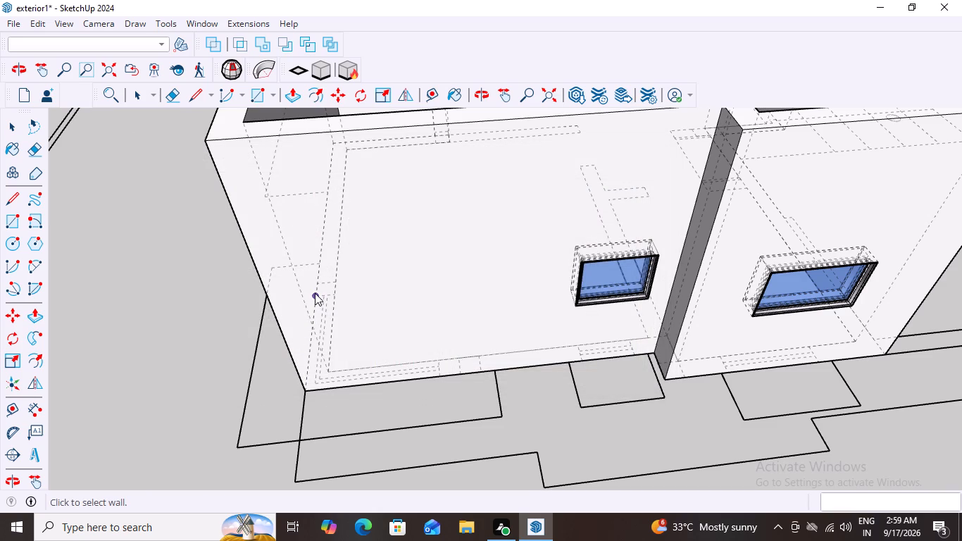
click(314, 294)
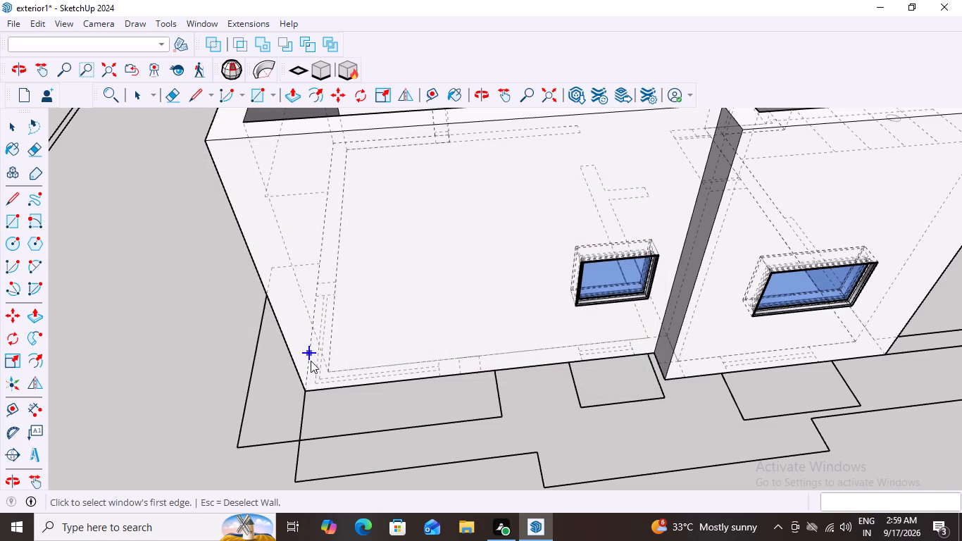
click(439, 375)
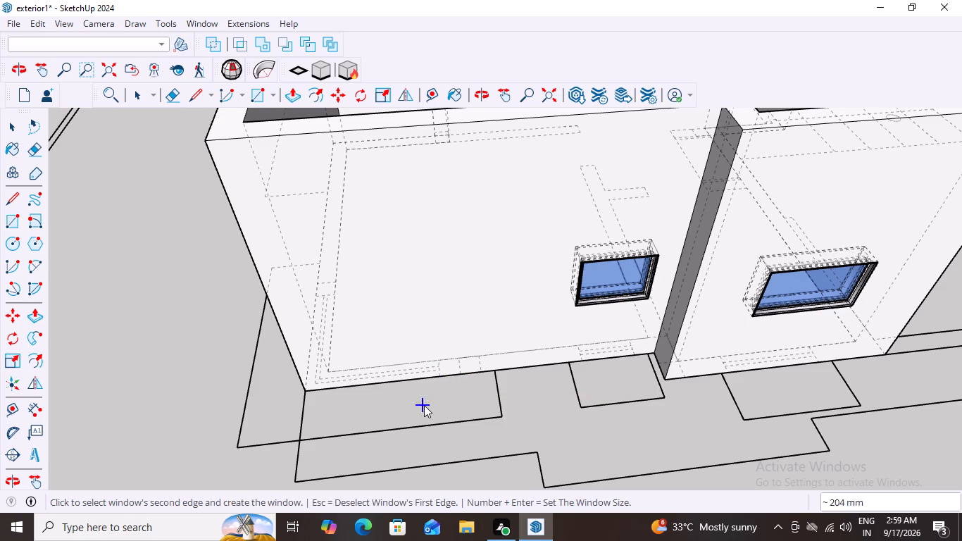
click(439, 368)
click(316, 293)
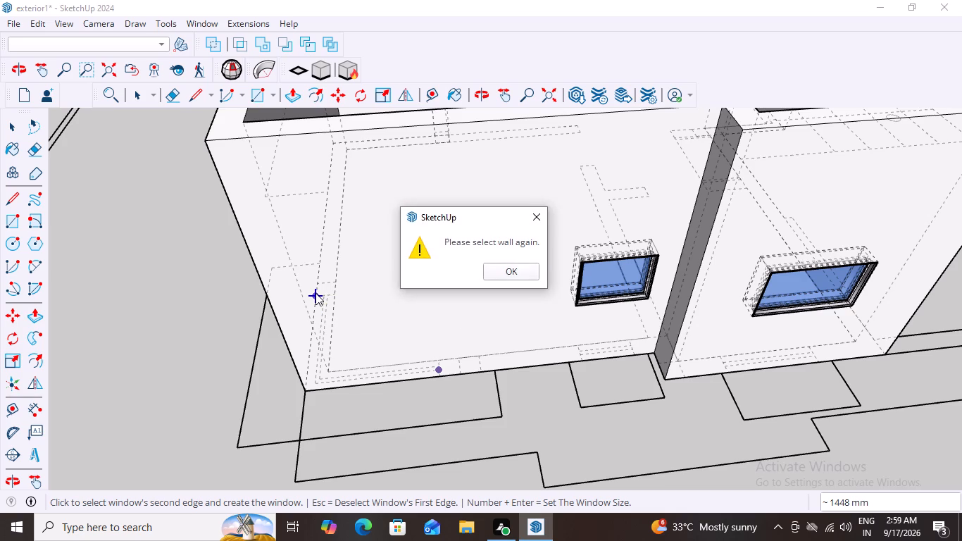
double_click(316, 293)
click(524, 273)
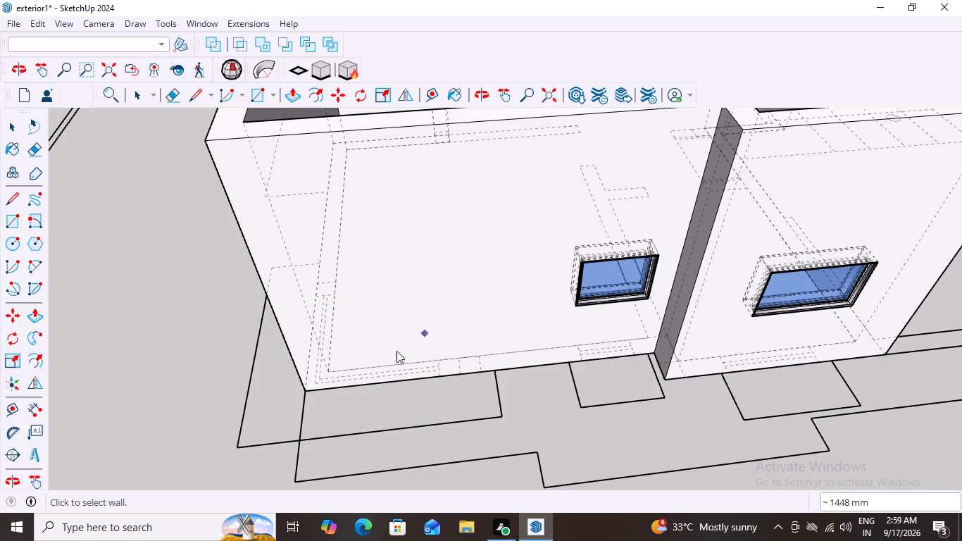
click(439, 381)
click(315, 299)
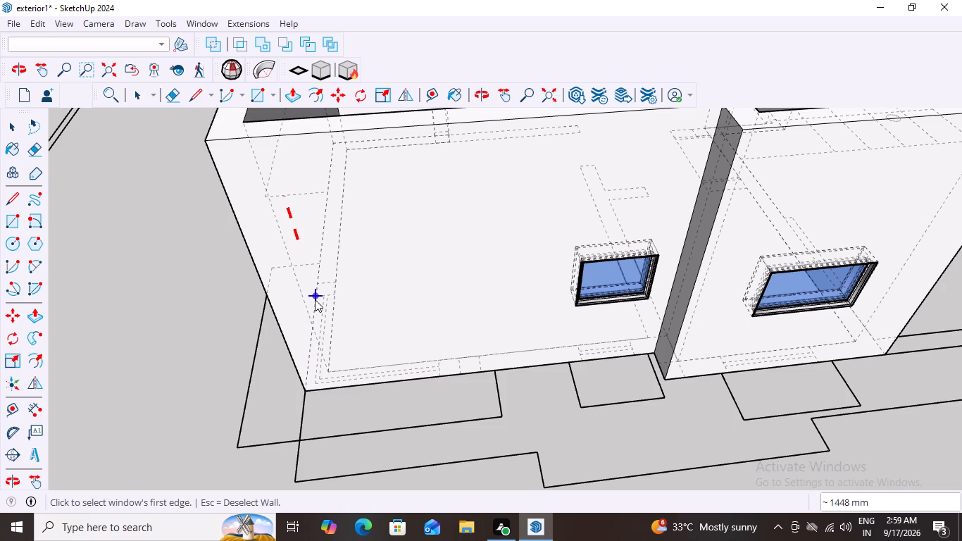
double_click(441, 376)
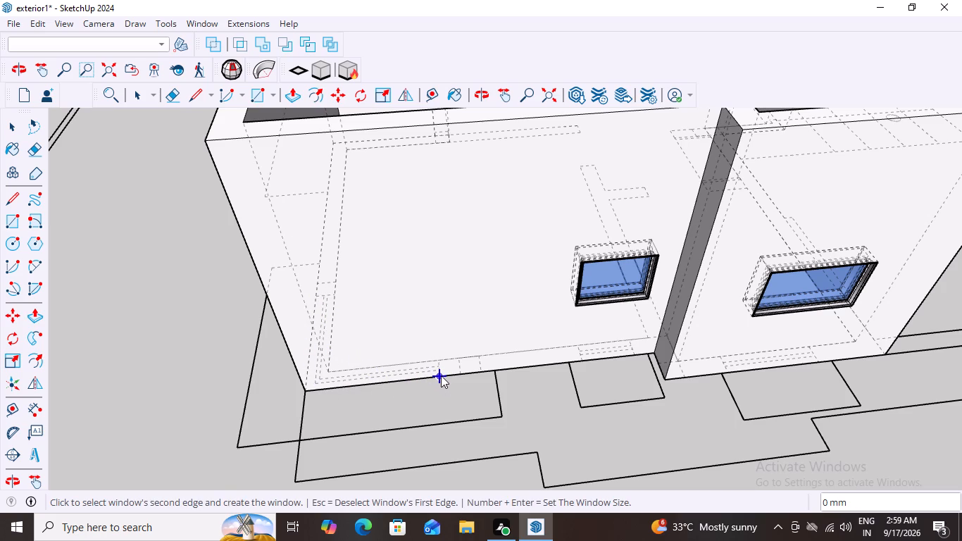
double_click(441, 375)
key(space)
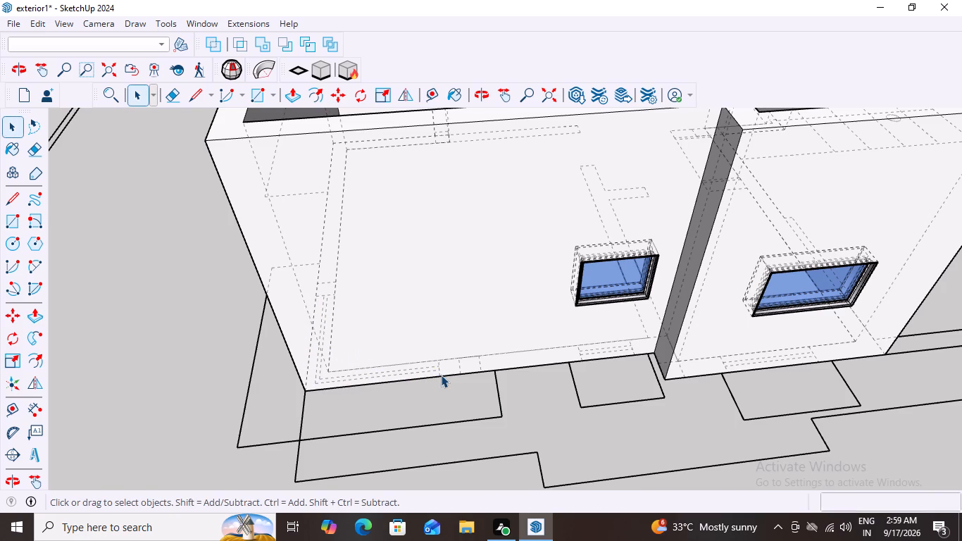
Examine the finished first house's walls and its corner window openings as a reference for the second house.
scroll(441, 375, down, 20)
scroll(441, 375, down, 9)
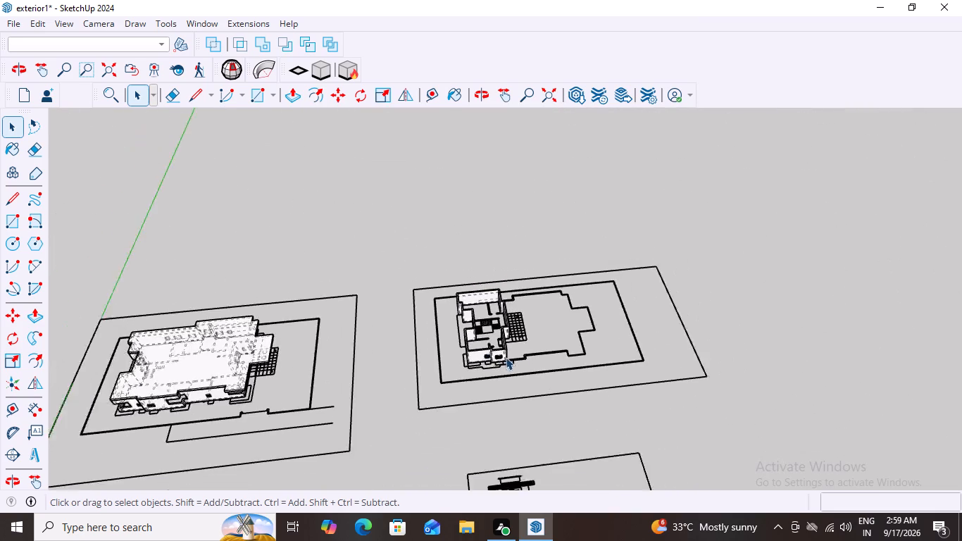
scroll(506, 357, down, 2)
click(484, 232)
middle_drag(377, 382, 605, 247)
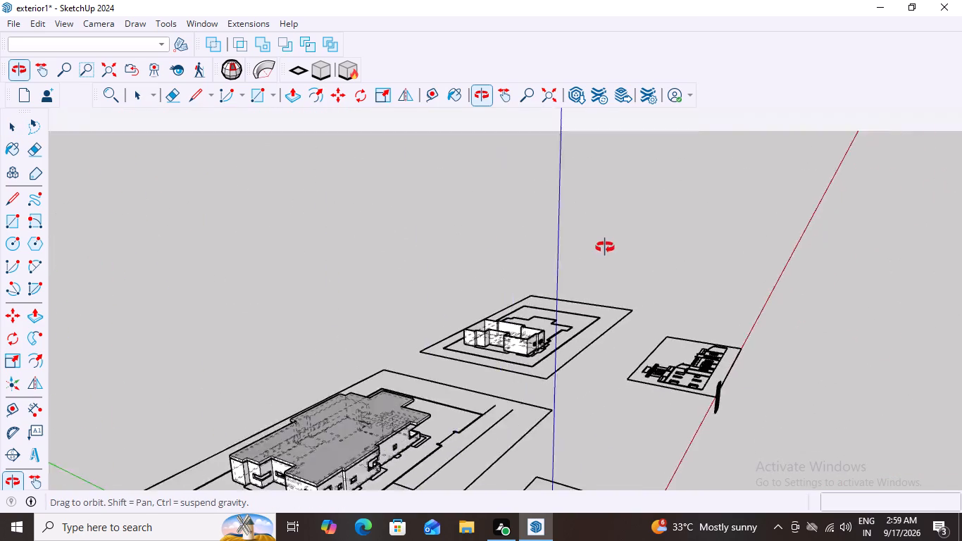
middle_drag(605, 247, 477, 226)
scroll(45, 447, up, 14)
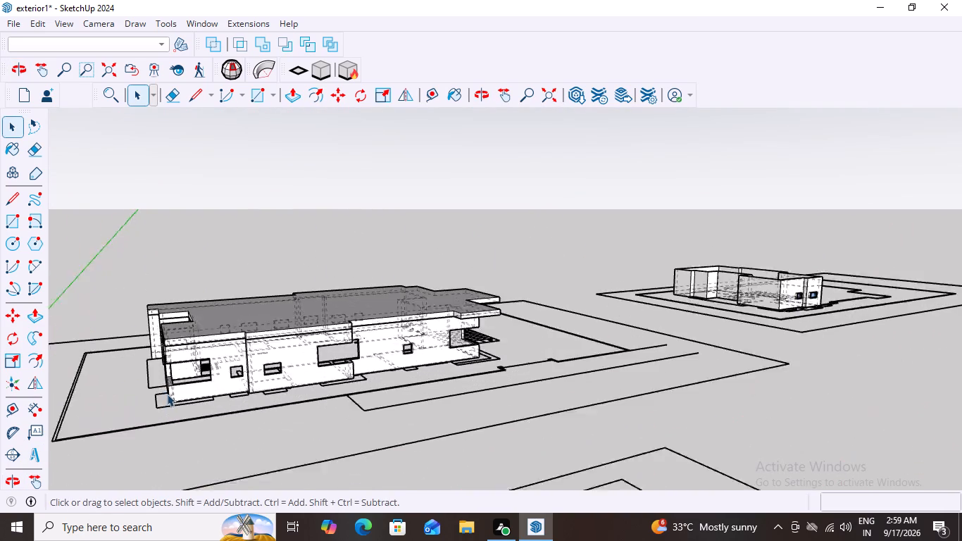
scroll(167, 394, up, 9)
middle_drag(205, 432, 356, 439)
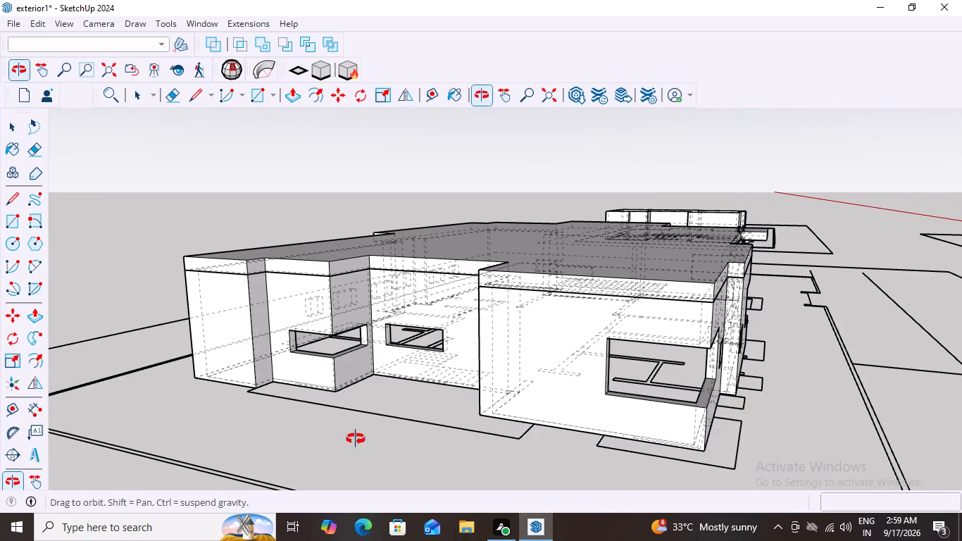
middle_drag(356, 439, 88, 392)
scroll(335, 365, down, 13)
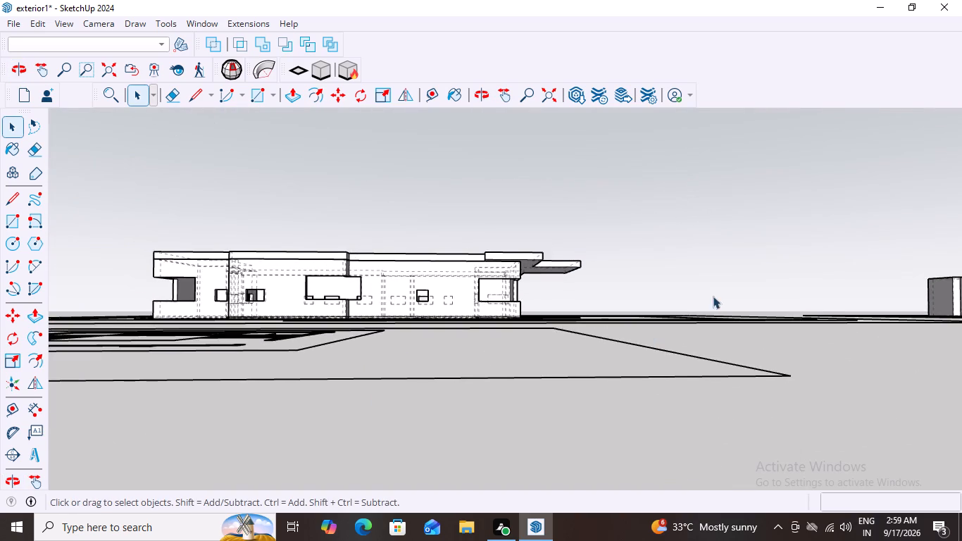
Return to the second house and examine its two front-wall windows and the walls behind them.
middle_drag(713, 296, 608, 399)
scroll(609, 393, down, 17)
middle_click(611, 380)
middle_drag(604, 369, 587, 381)
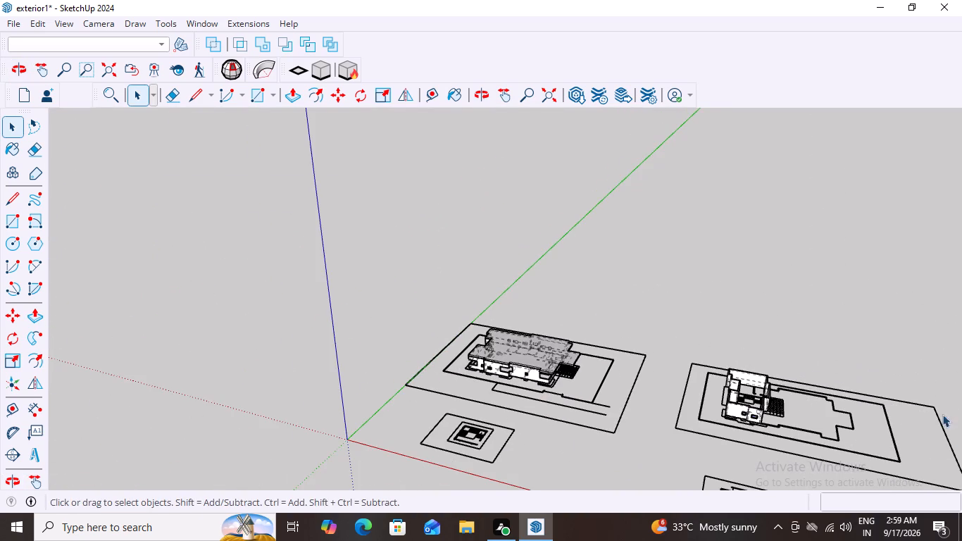
middle_drag(942, 413, 944, 426)
scroll(750, 440, up, 15)
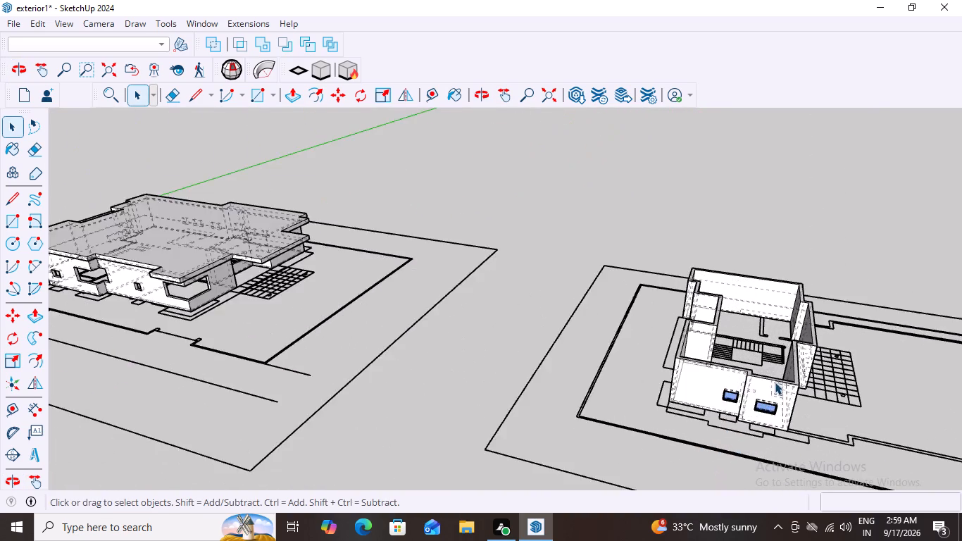
scroll(775, 382, up, 8)
middle_drag(806, 494, 905, 478)
scroll(787, 400, down, 3)
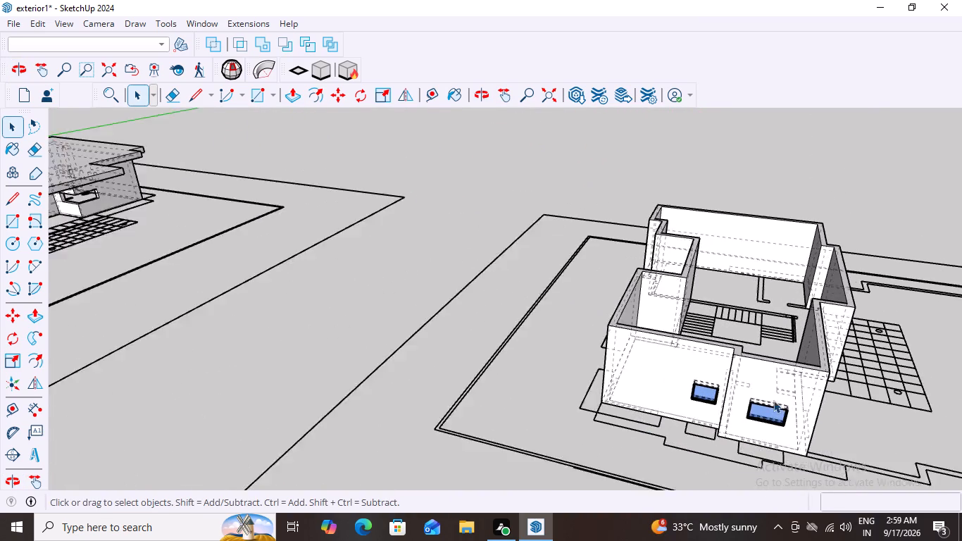
scroll(773, 400, down, 4)
middle_drag(782, 409, 866, 380)
scroll(823, 313, up, 7)
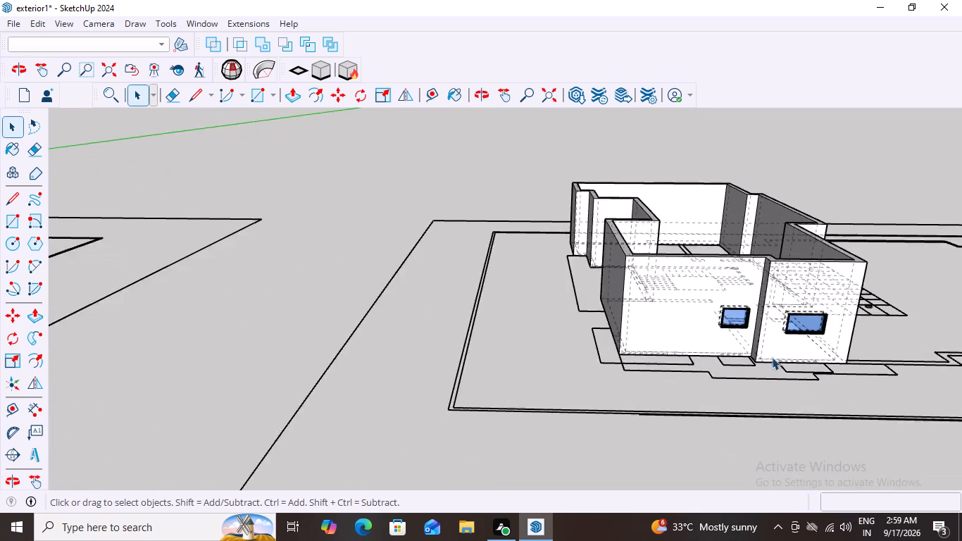
scroll(804, 321, up, 17)
scroll(821, 324, up, 4)
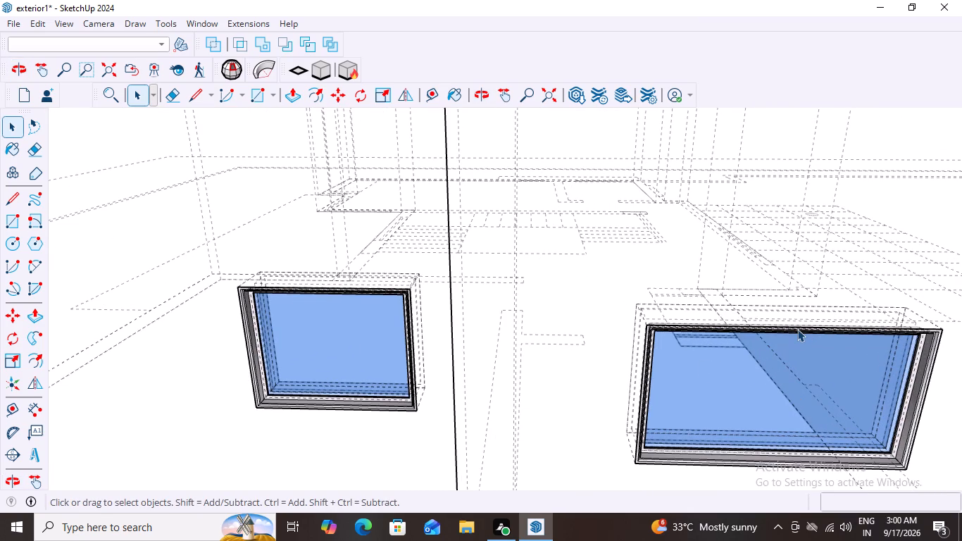
scroll(753, 367, up, 1)
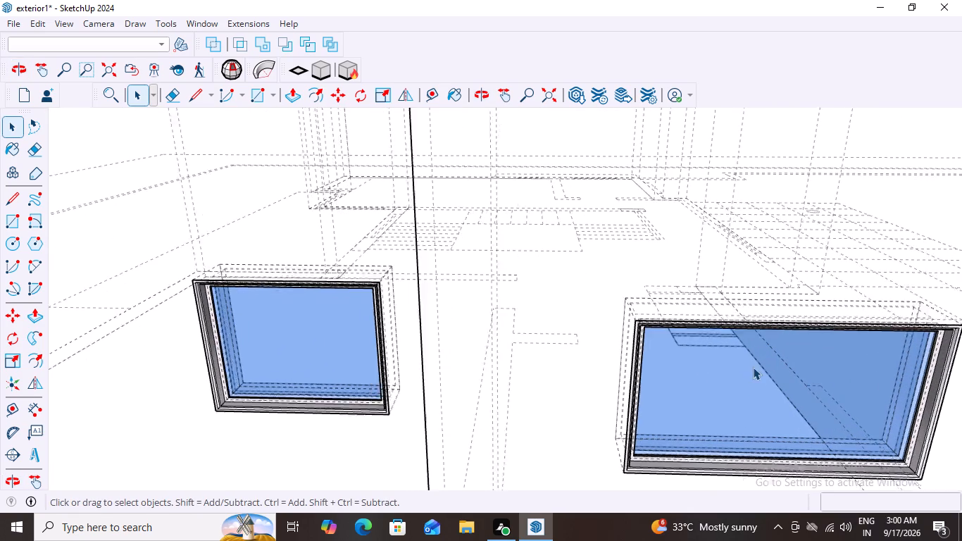
scroll(753, 367, up, 1)
middle_drag(777, 367, 719, 401)
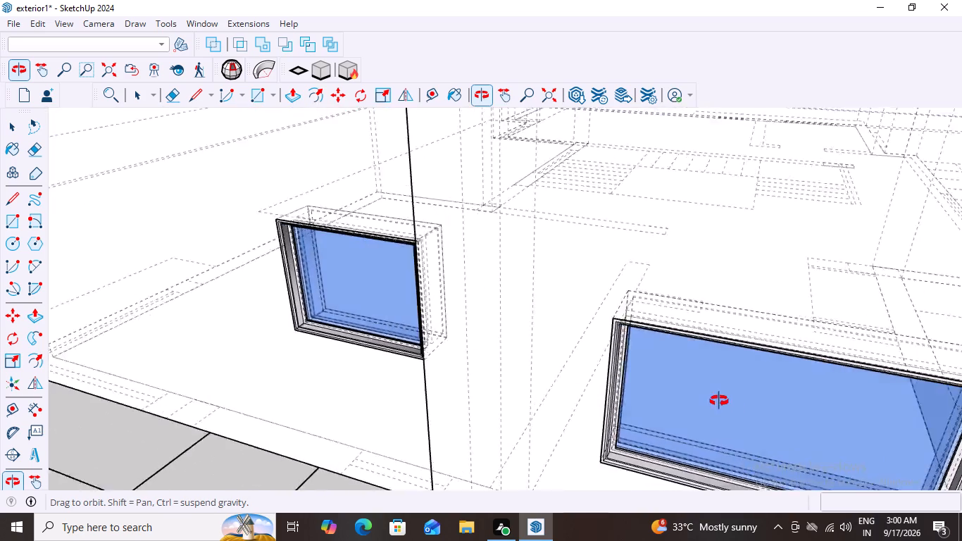
middle_drag(719, 401, 882, 428)
scroll(794, 383, down, 20)
scroll(794, 383, down, 2)
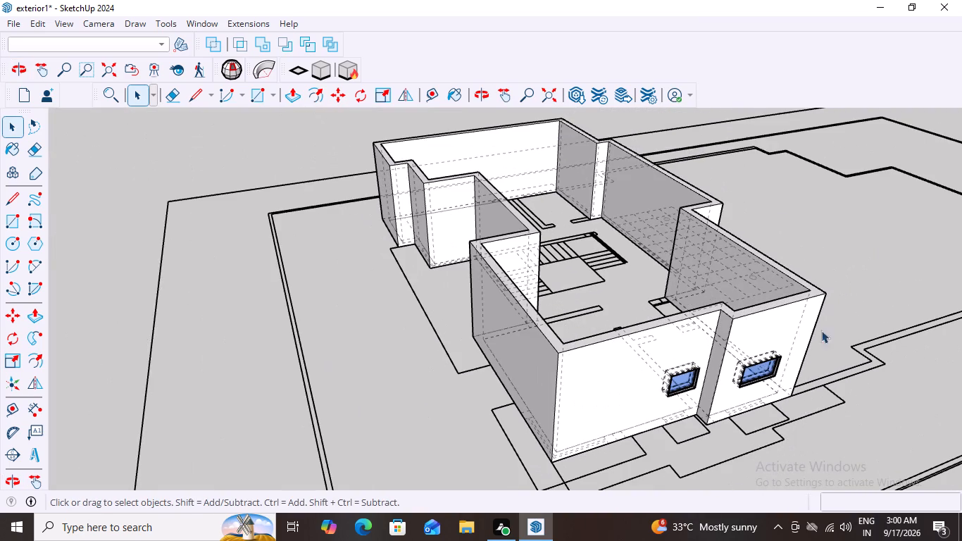
Clear the selection and turn off the display of back edges.
click(897, 244)
triple_click(894, 266)
scroll(811, 242, down, 4)
key(k)
Examine the second house's two front-wall windows from outside and from inside the walls.
middle_drag(879, 314, 820, 292)
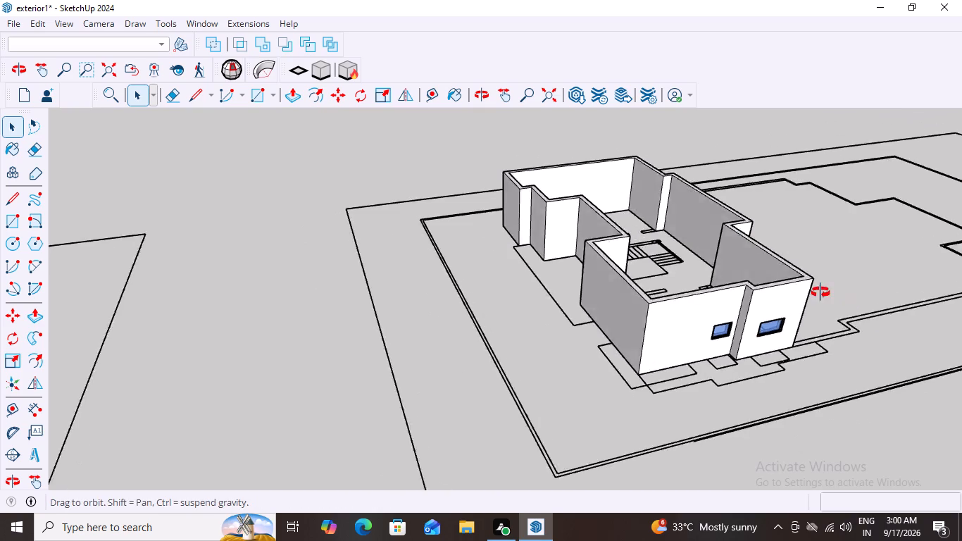
middle_drag(820, 292, 808, 284)
scroll(752, 344, up, 5)
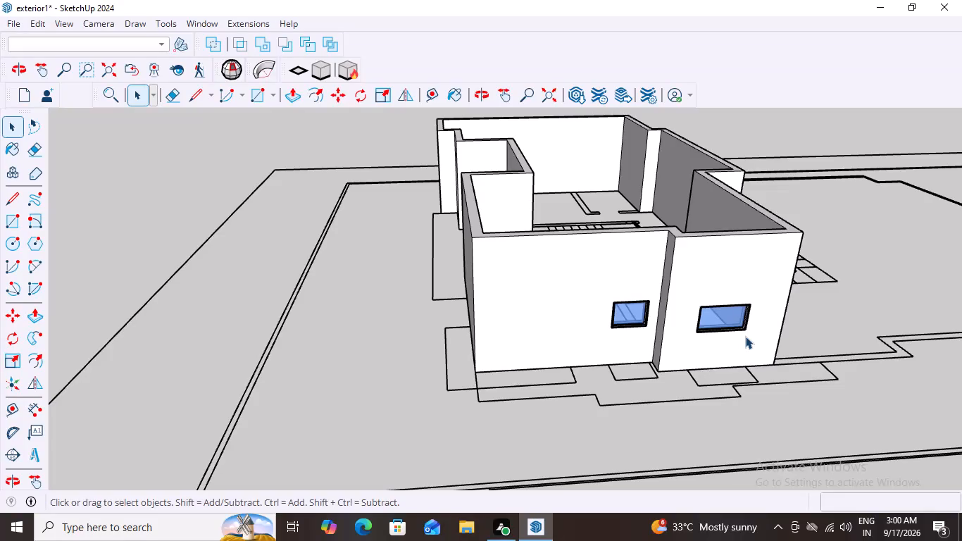
scroll(742, 328, up, 2)
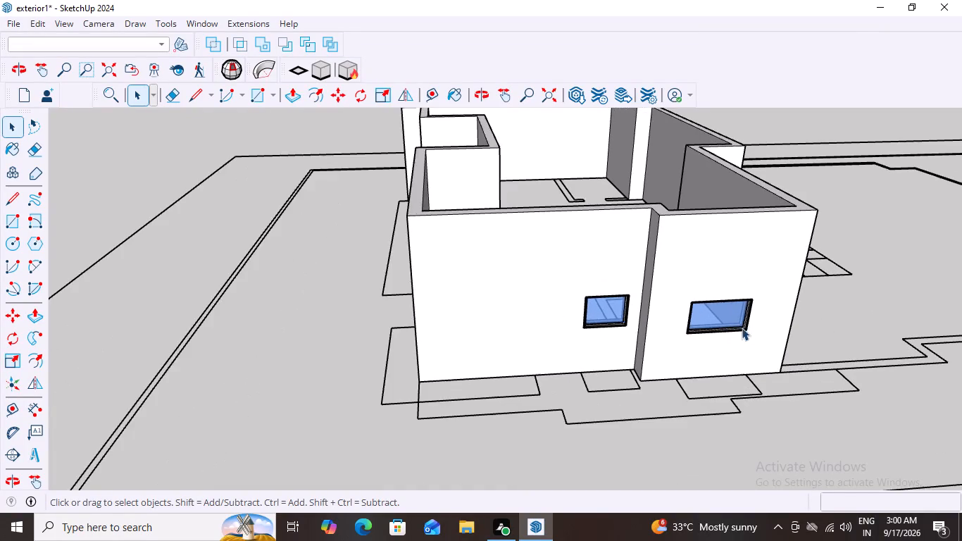
scroll(794, 355, up, 1)
middle_drag(794, 355, 594, 311)
scroll(560, 360, up, 2)
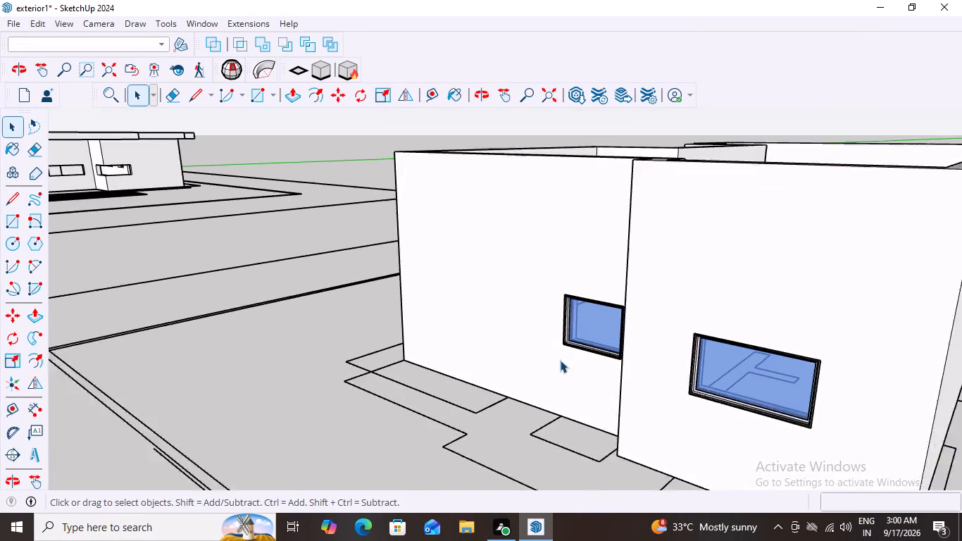
scroll(560, 360, up, 12)
middle_drag(596, 373, 686, 463)
scroll(596, 373, down, 1)
scroll(708, 447, down, 7)
scroll(685, 396, down, 5)
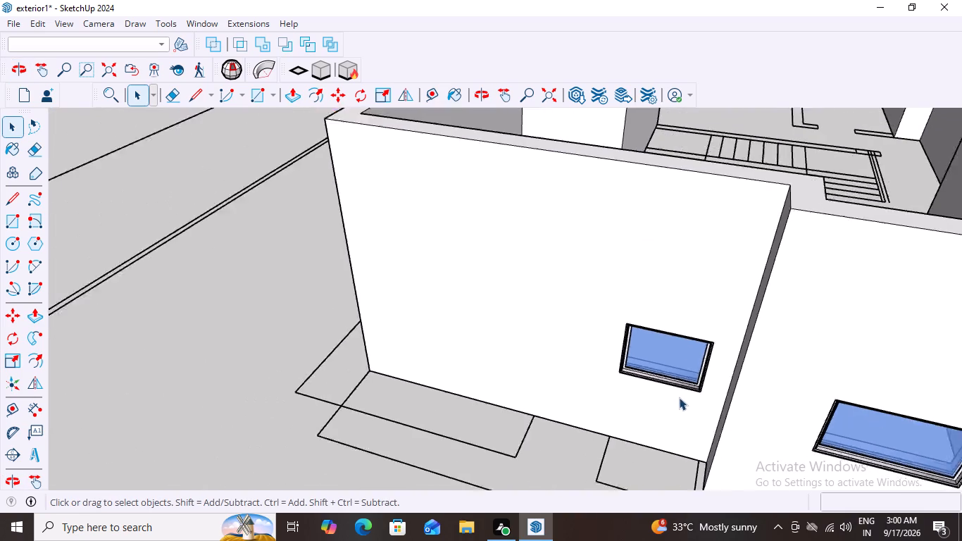
scroll(679, 397, down, 9)
scroll(841, 428, up, 8)
middle_drag(860, 452, 873, 459)
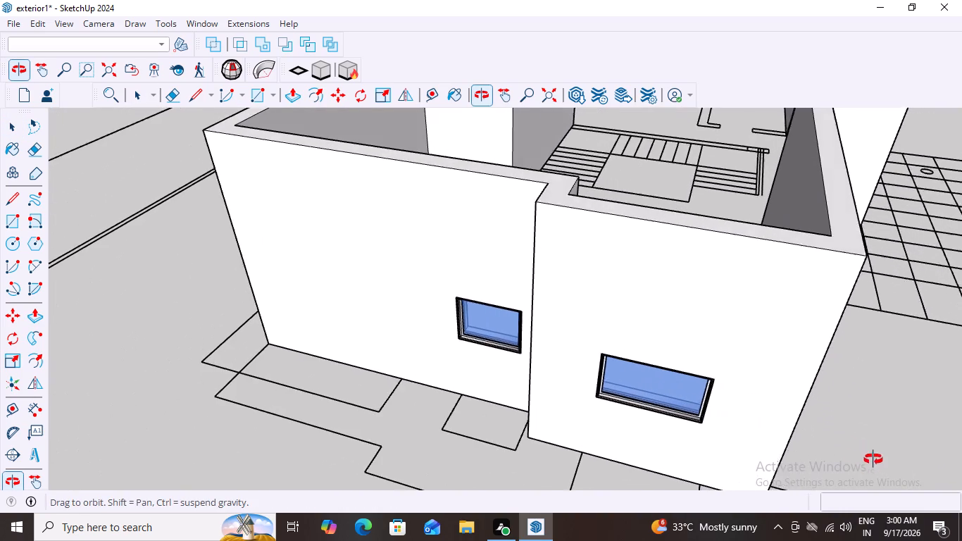
middle_drag(873, 459, 939, 463)
scroll(675, 397, up, 7)
middle_drag(706, 371, 685, 368)
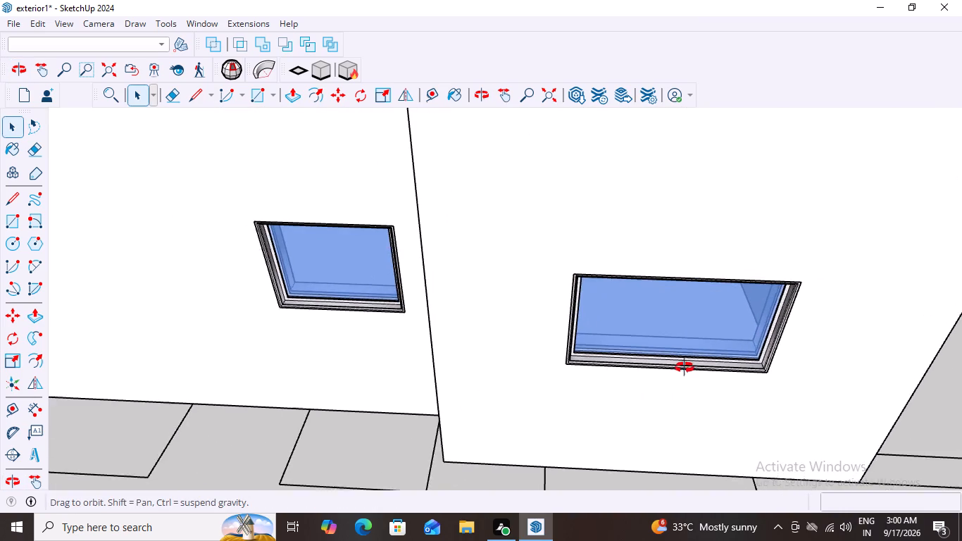
middle_drag(685, 368, 385, 337)
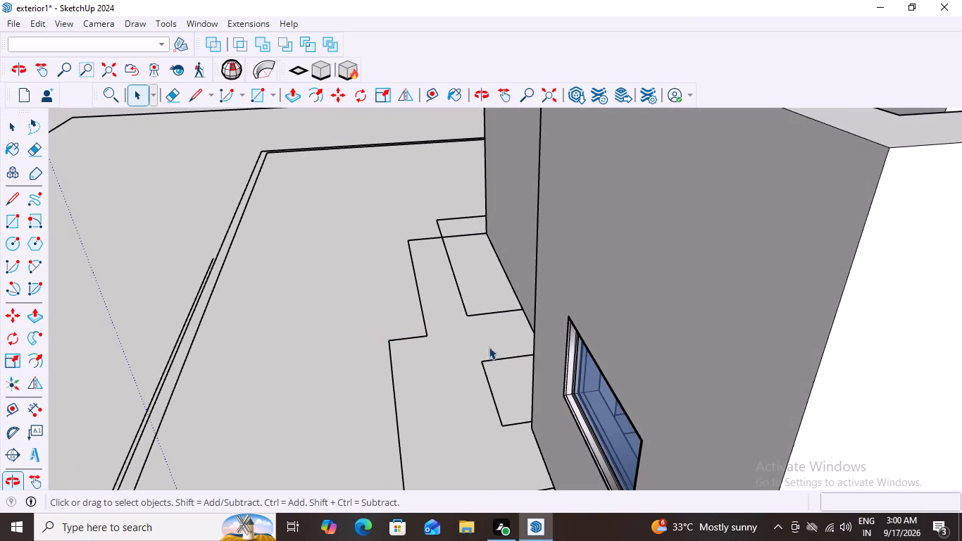
middle_drag(629, 350, 554, 345)
scroll(554, 345, down, 10)
middle_drag(698, 284, 618, 319)
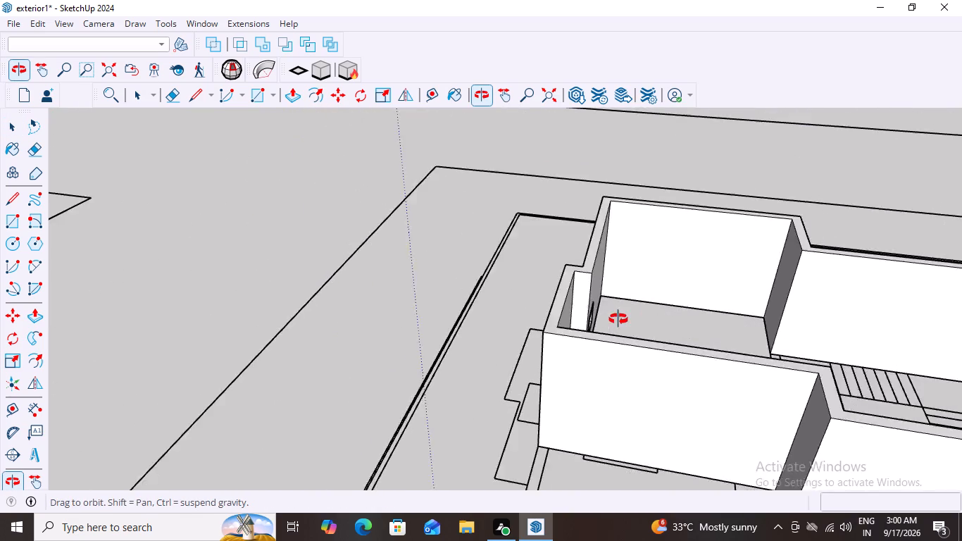
middle_drag(618, 319, 441, 349)
scroll(492, 412, up, 12)
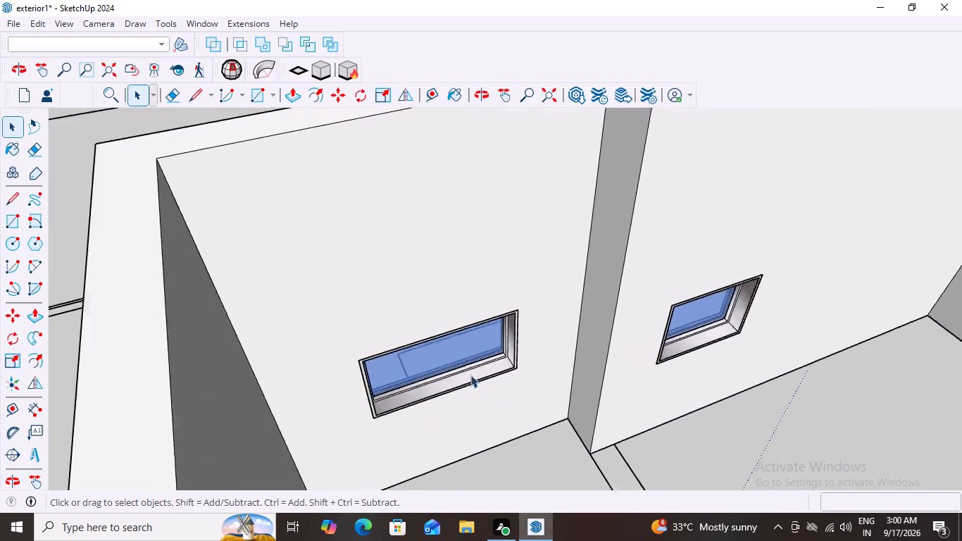
scroll(470, 375, up, 6)
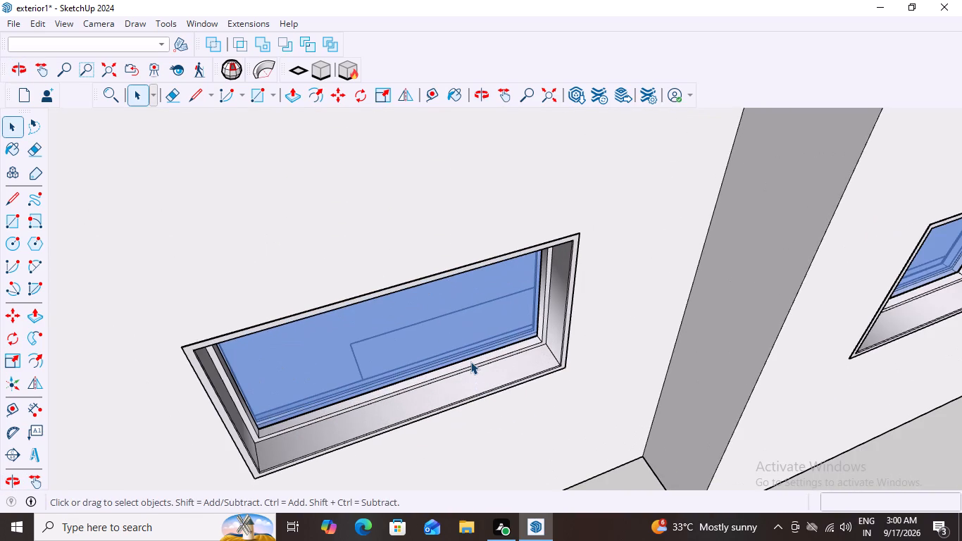
scroll(470, 361, down, 12)
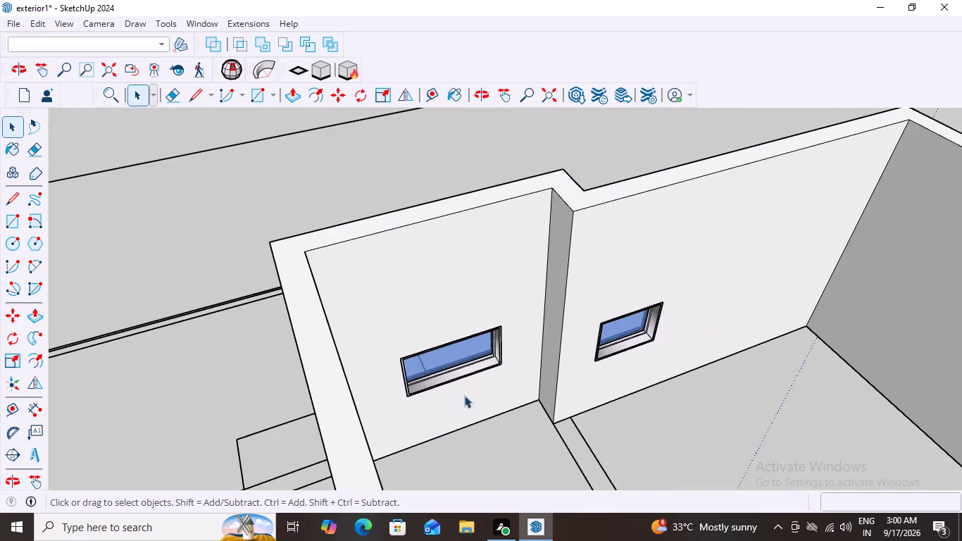
Examine the second house's front corner, the adjoining side wall and the window marks on the ground plan.
middle_drag(461, 395, 863, 371)
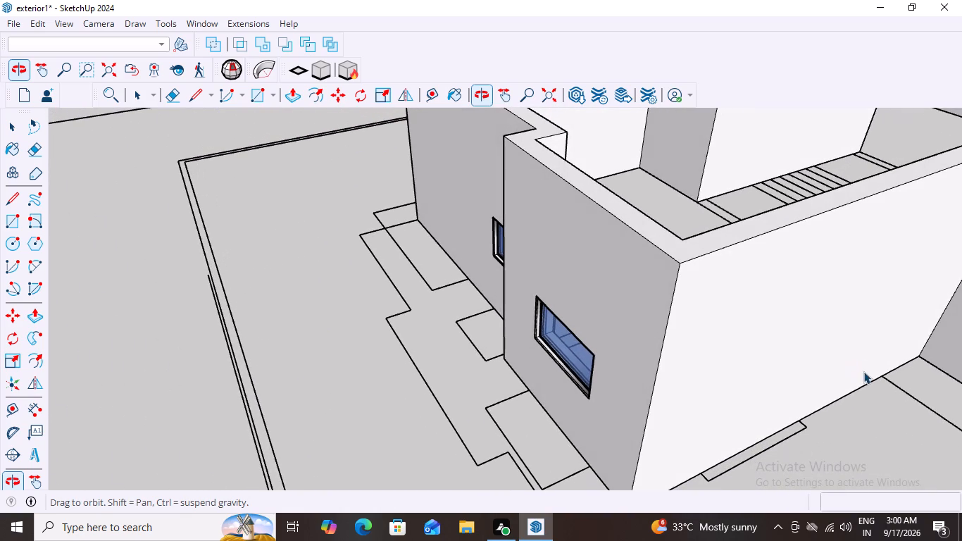
scroll(512, 423, up, 2)
scroll(579, 374, up, 8)
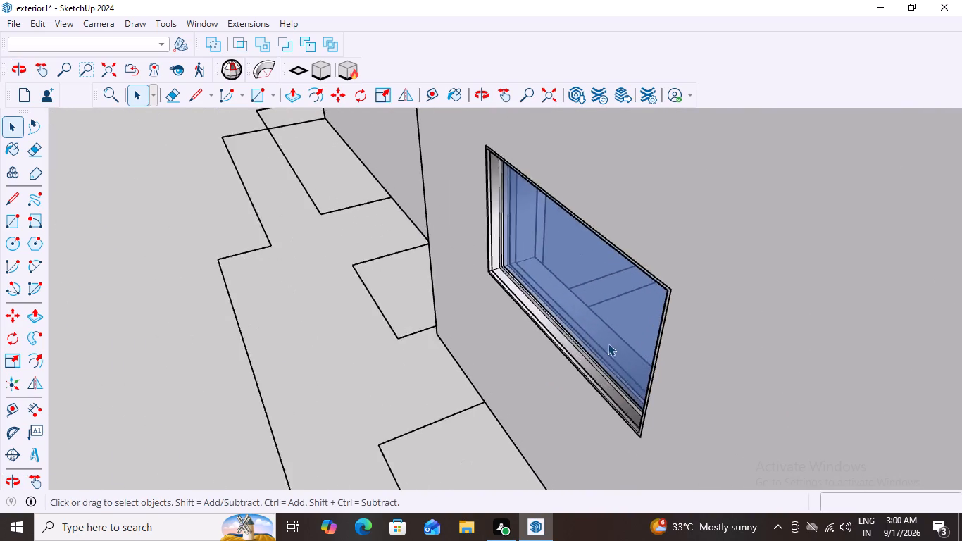
scroll(608, 343, up, 4)
scroll(636, 393, down, 18)
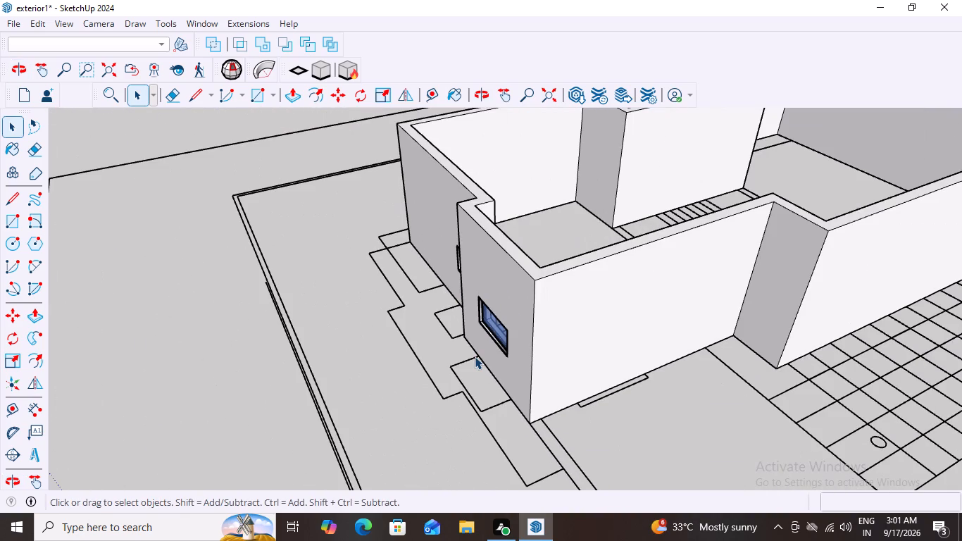
scroll(475, 356, down, 2)
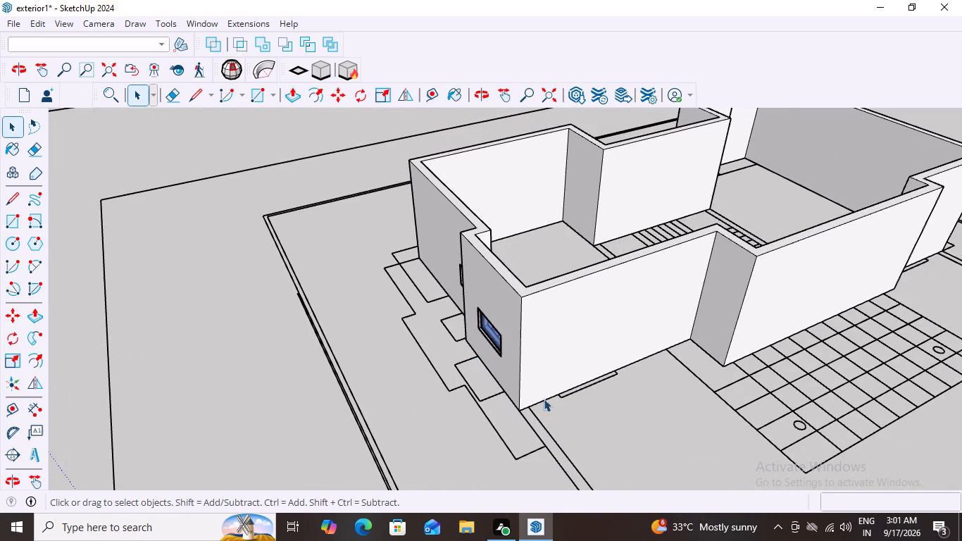
middle_drag(485, 377, 782, 390)
middle_drag(498, 310, 796, 283)
middle_drag(551, 318, 634, 325)
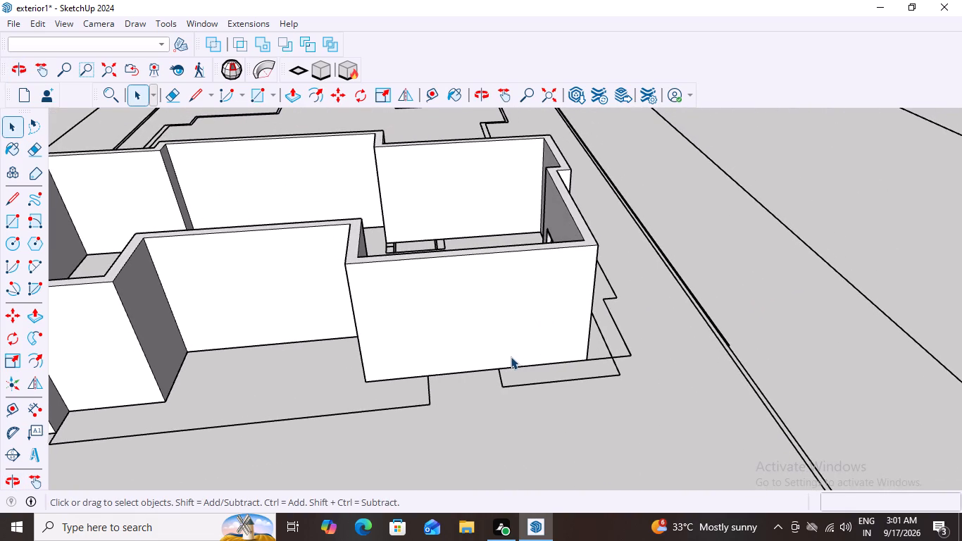
scroll(508, 353, down, 7)
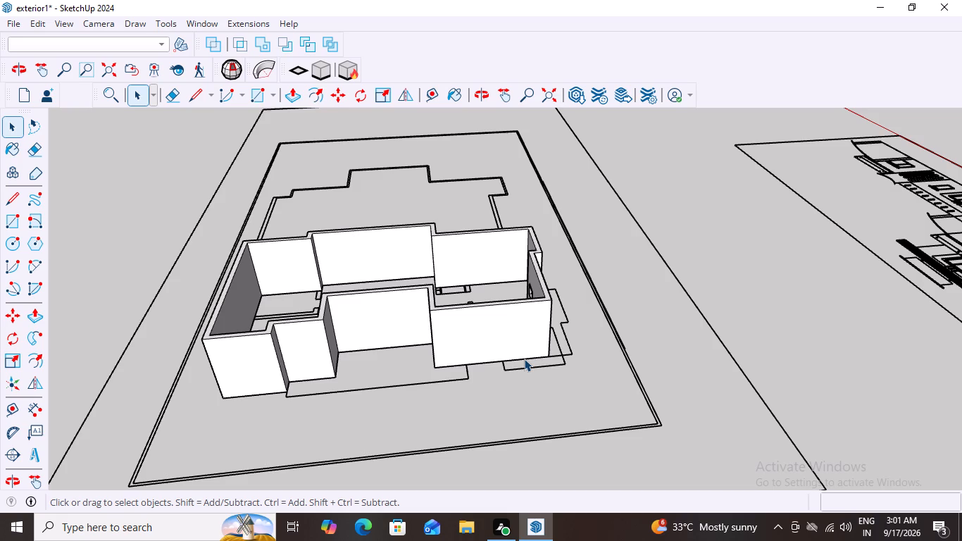
Examine the freestanding rectangular frame with the trapezoidal keystone next to the flat elevation drawing.
scroll(520, 337, down, 19)
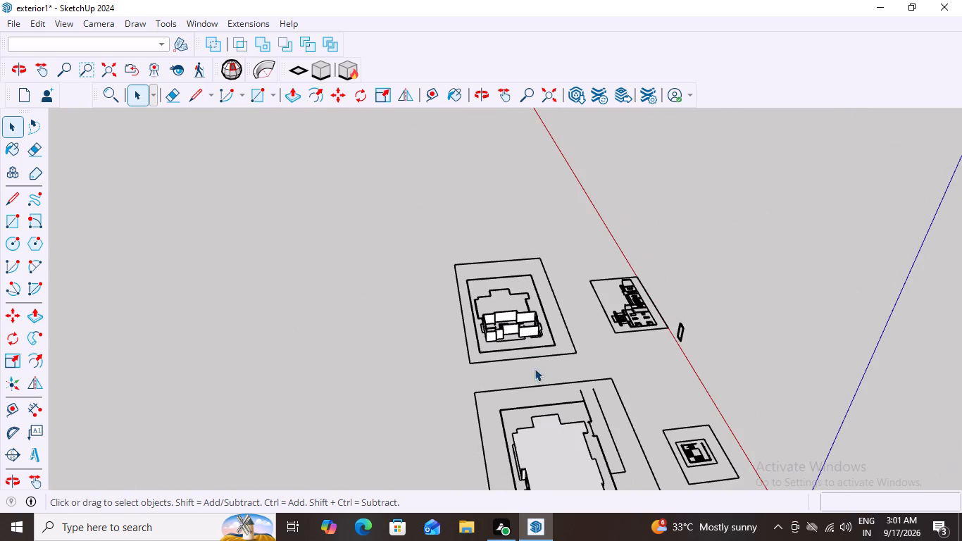
scroll(691, 330, up, 12)
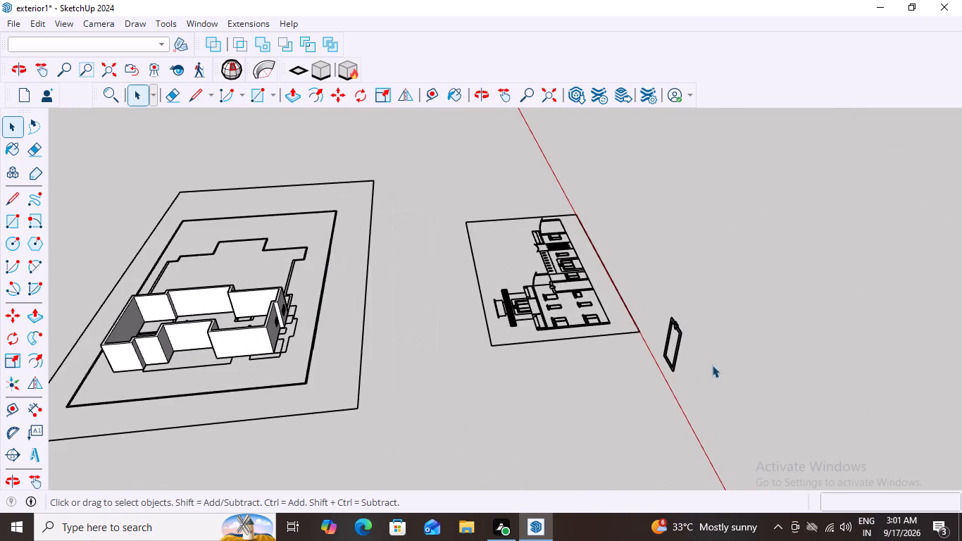
middle_drag(720, 375, 299, 355)
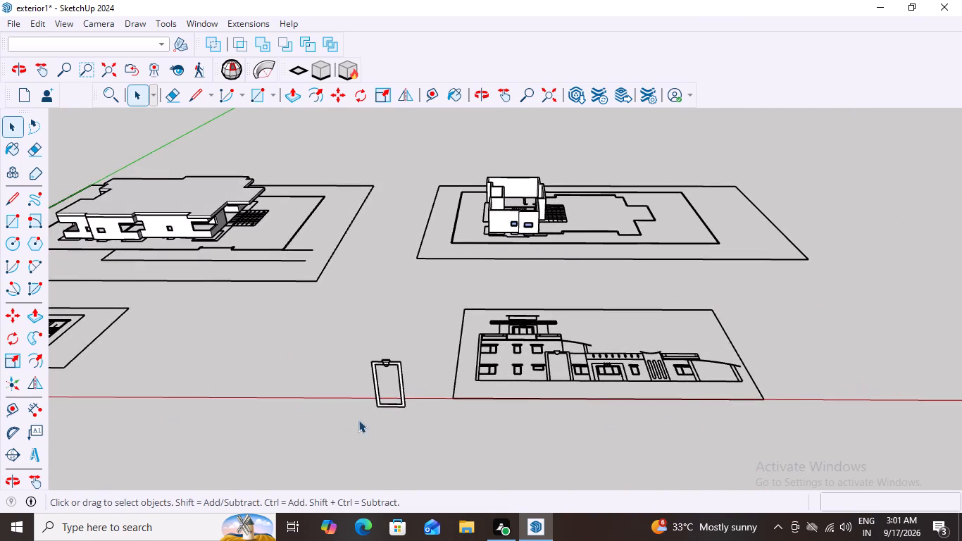
scroll(368, 402, up, 6)
middle_drag(406, 359, 420, 333)
scroll(415, 294, up, 1)
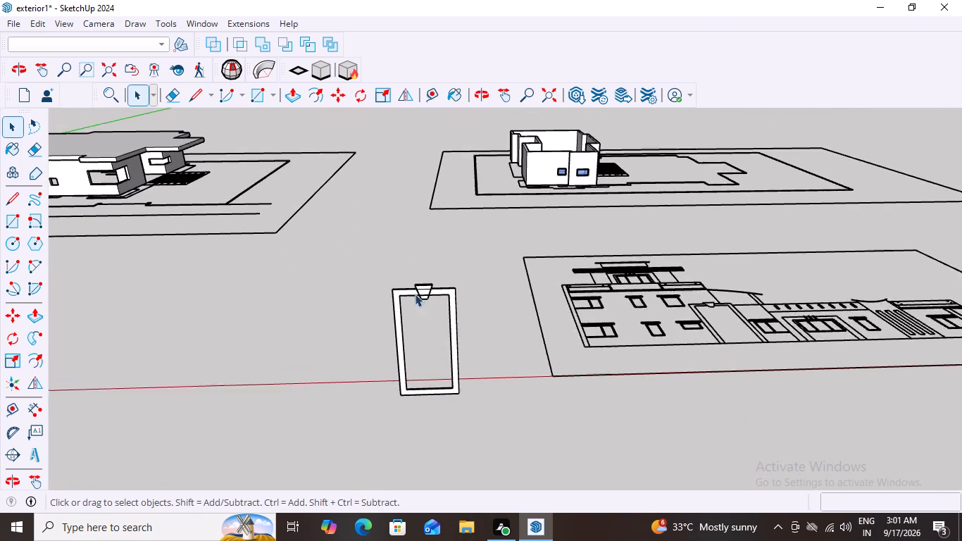
scroll(415, 294, up, 10)
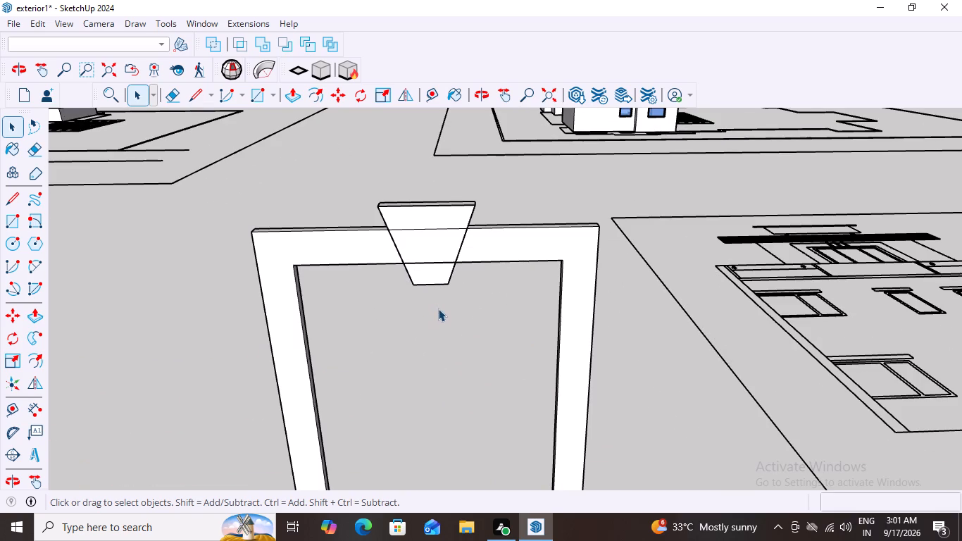
middle_drag(437, 303, 424, 312)
scroll(424, 310, down, 2)
middle_drag(409, 287, 420, 268)
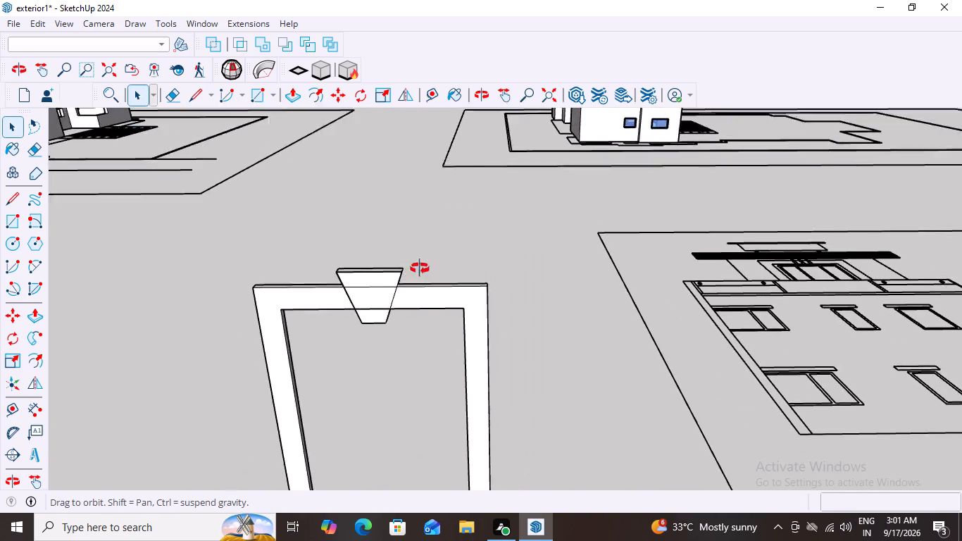
middle_drag(420, 268, 424, 262)
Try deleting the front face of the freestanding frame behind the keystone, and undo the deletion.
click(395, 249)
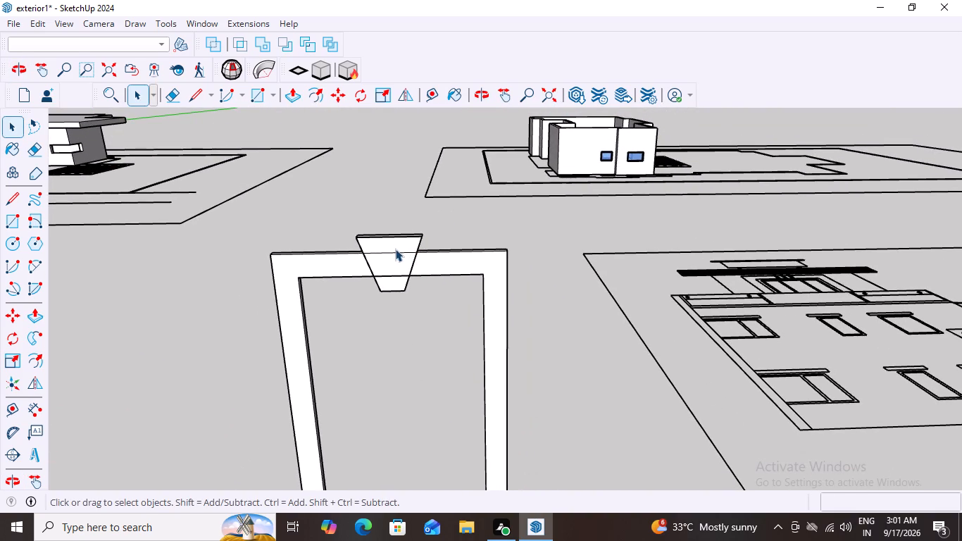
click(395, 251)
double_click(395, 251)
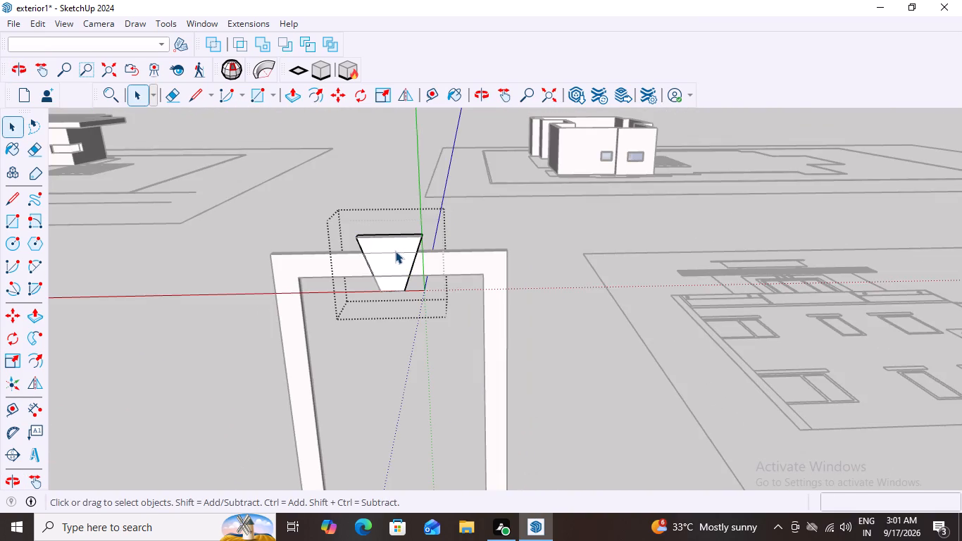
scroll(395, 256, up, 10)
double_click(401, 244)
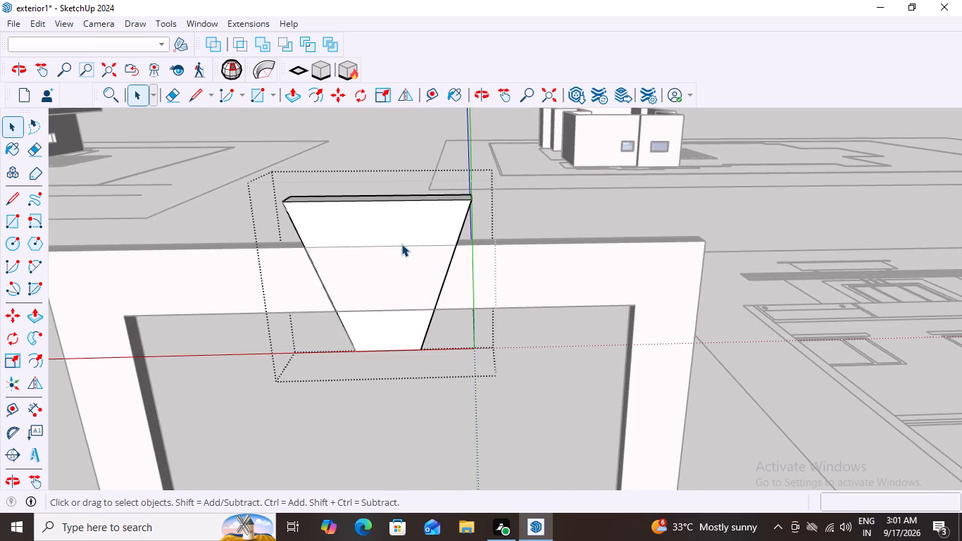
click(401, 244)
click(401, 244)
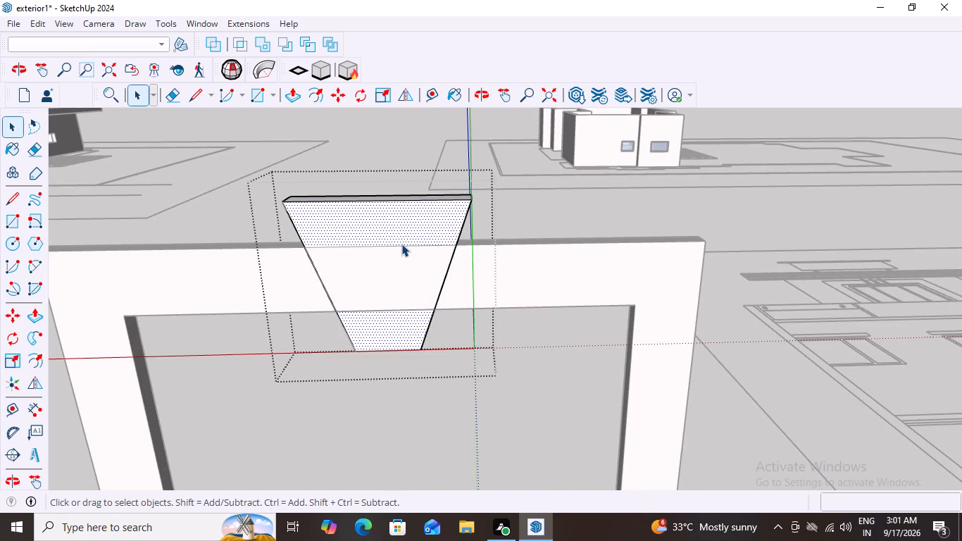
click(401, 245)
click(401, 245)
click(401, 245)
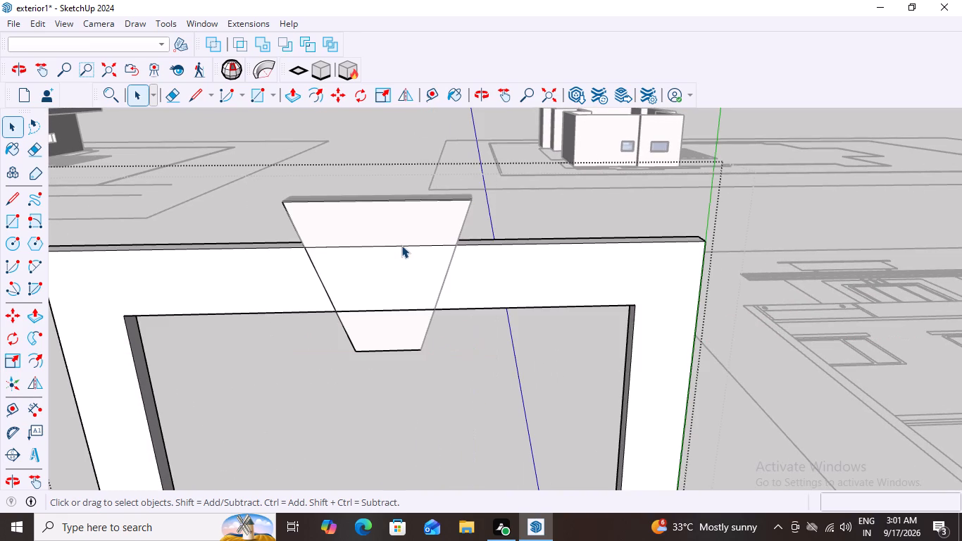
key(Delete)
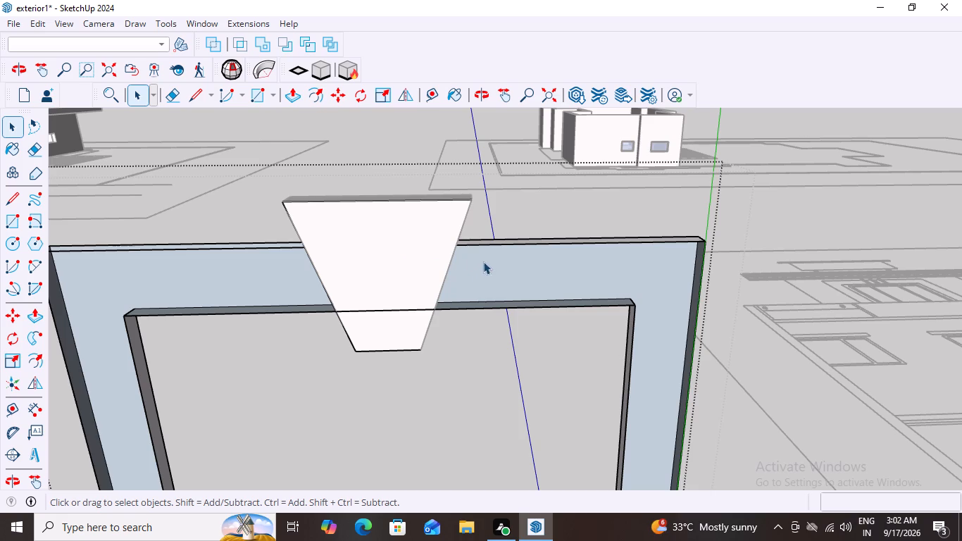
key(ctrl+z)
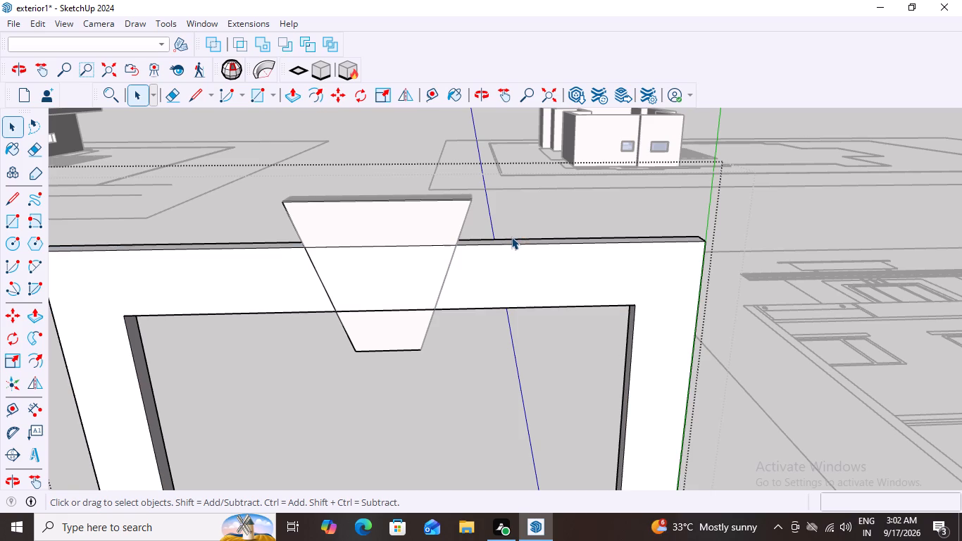
Examine the trapezoidal keystone from the front and side where it passes through the frame's top bar.
click(405, 278)
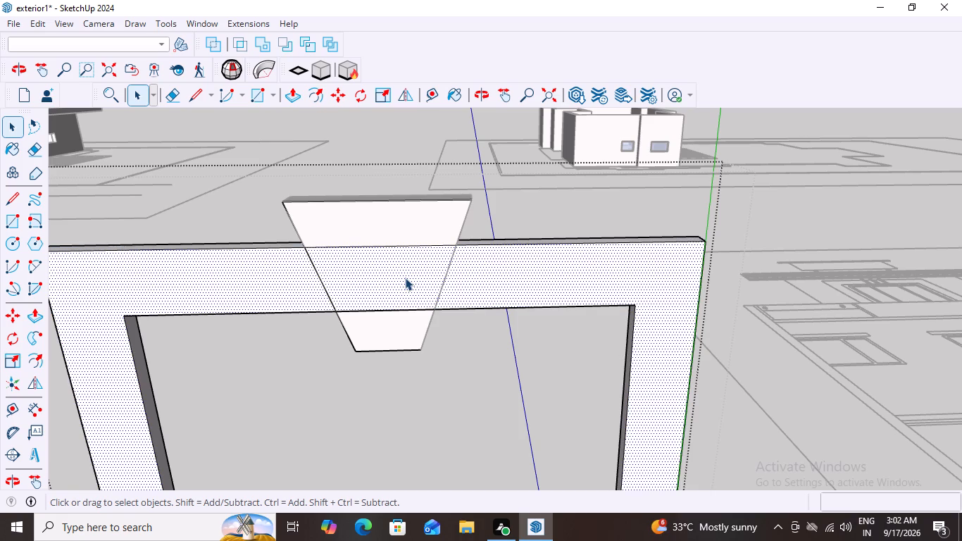
click(405, 278)
click(390, 226)
click(390, 226)
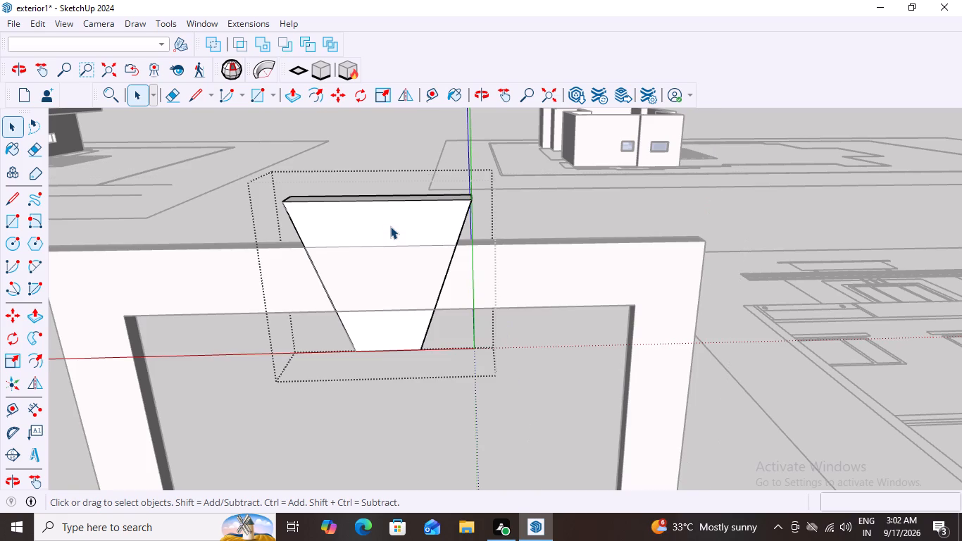
middle_drag(404, 228, 414, 223)
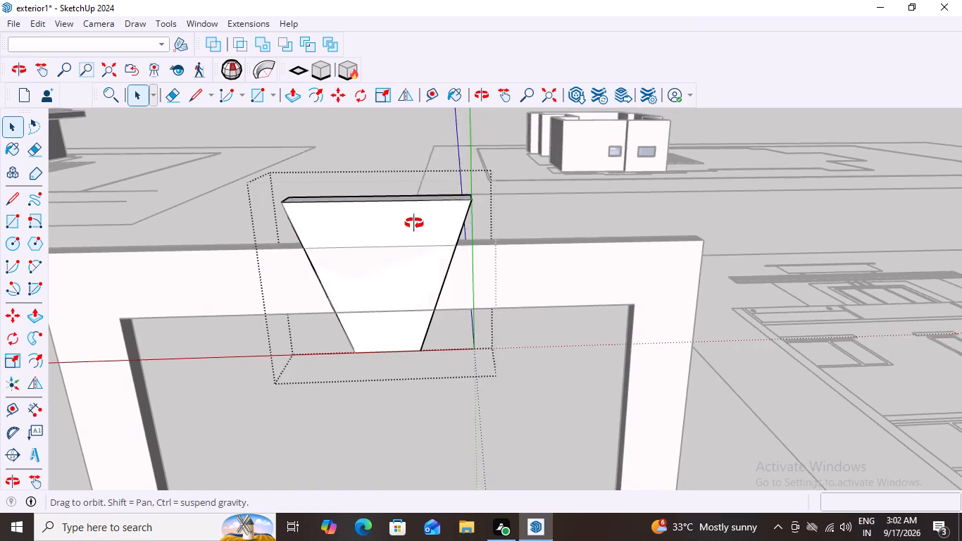
middle_drag(414, 223, 799, 209)
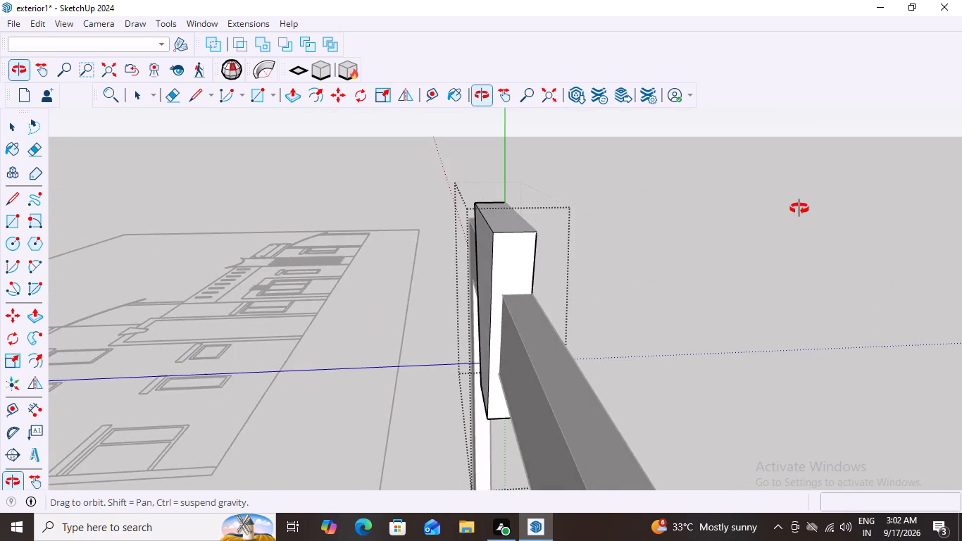
middle_drag(799, 209, 398, 193)
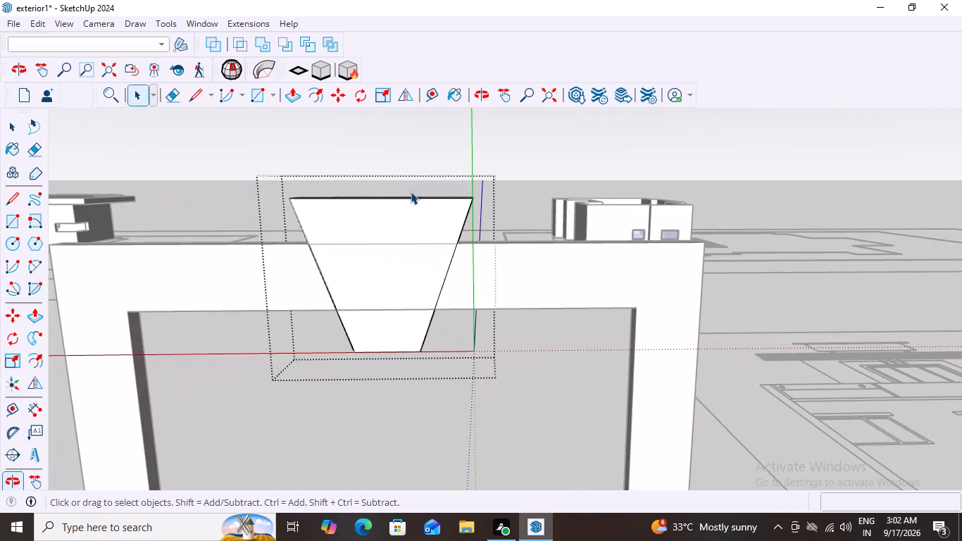
key(space)
click(737, 171)
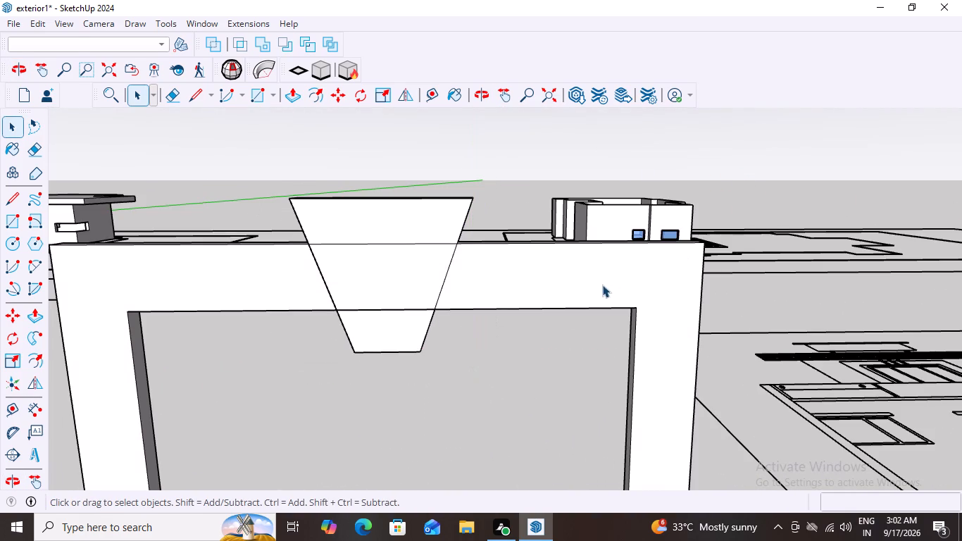
Hide the freestanding rectangular frame group, leaving its keystone in view.
click(600, 282)
right_click(515, 259)
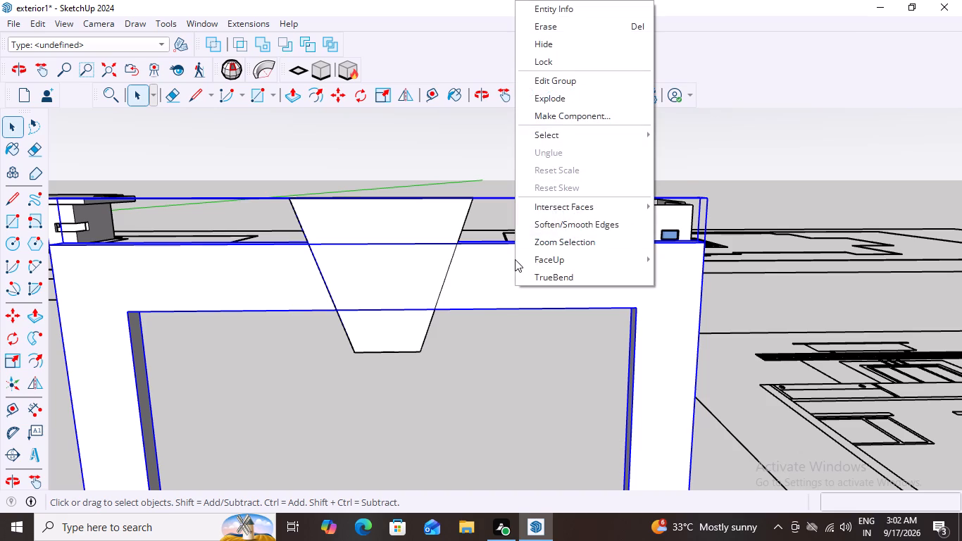
click(538, 44)
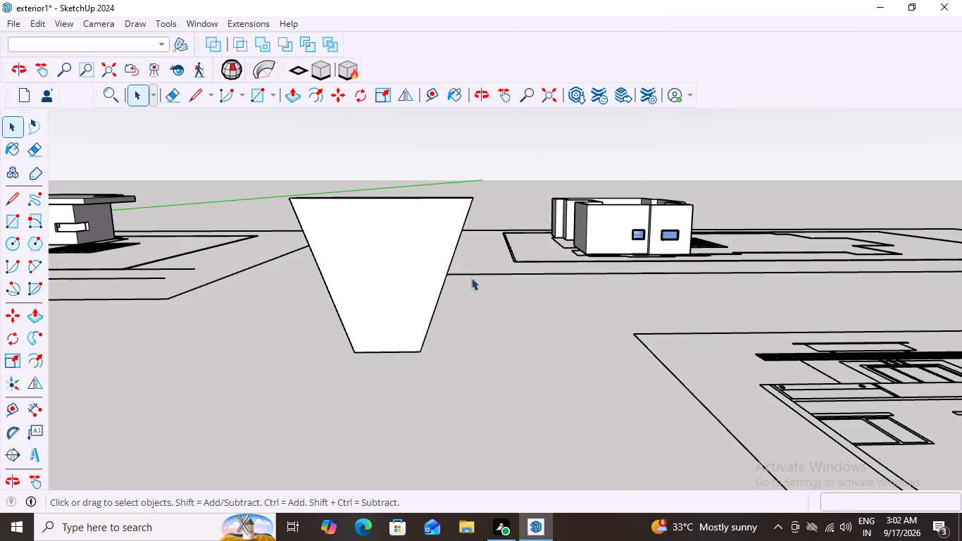
Inside the keystone group, push/pull the front trapezoidal face slightly outward to thicken the keystone.
middle_drag(382, 299, 569, 225)
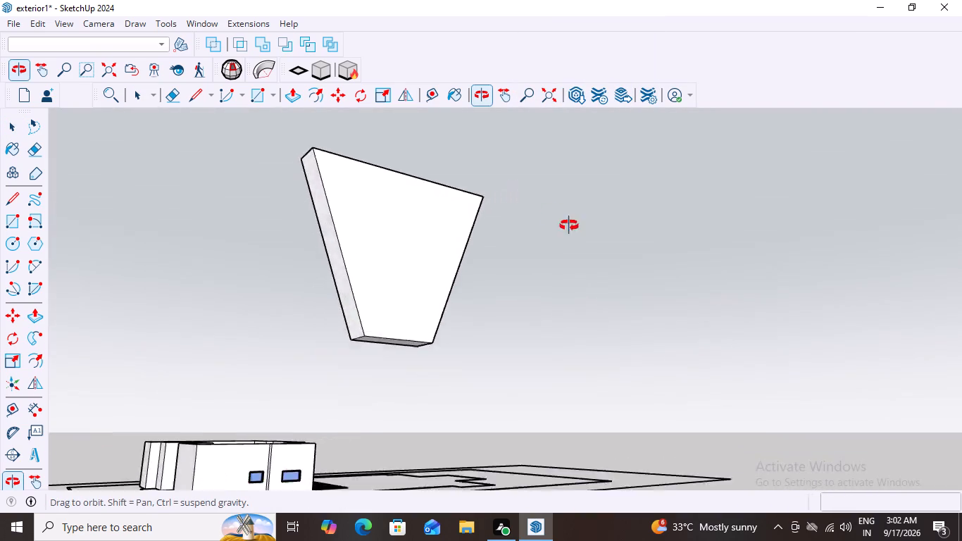
middle_drag(569, 225, 635, 272)
double_click(433, 292)
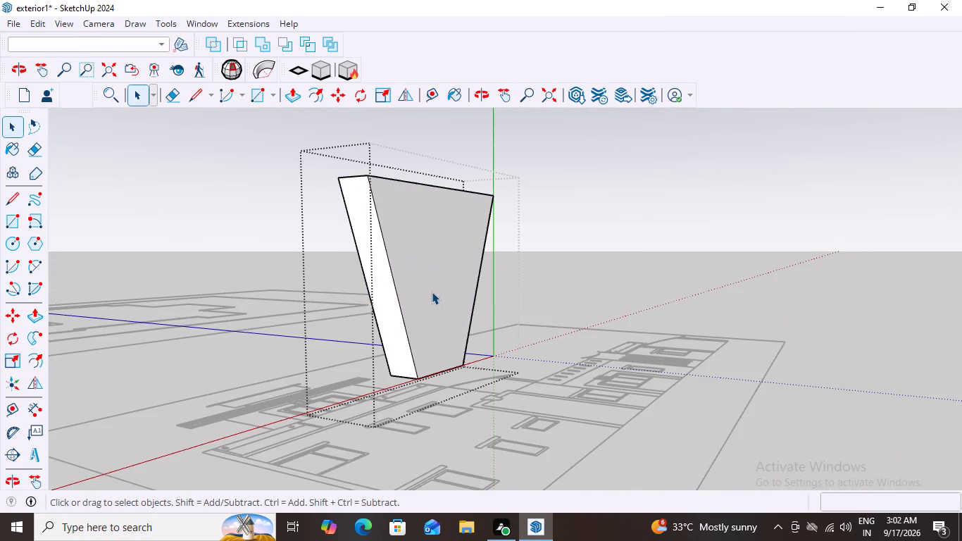
click(432, 292)
key(p)
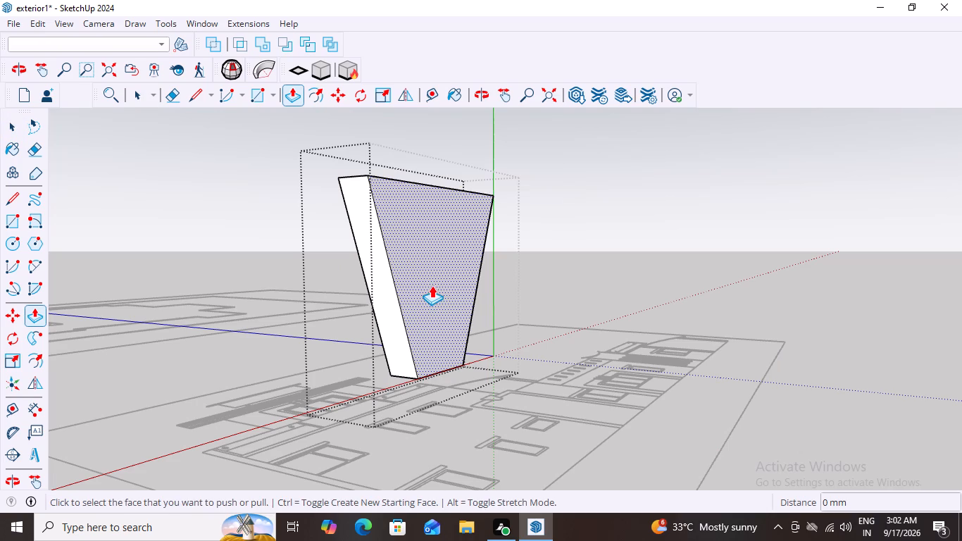
click(432, 285)
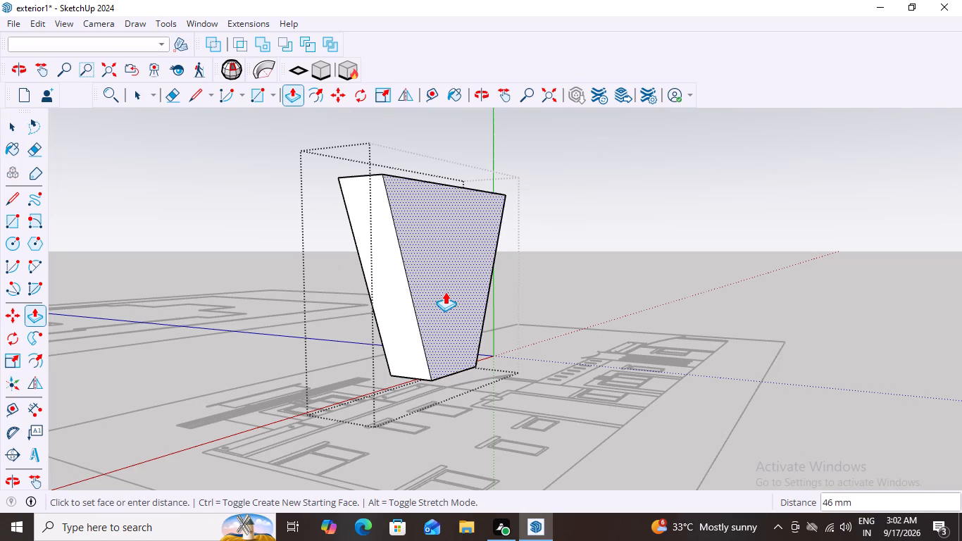
click(442, 290)
key(space)
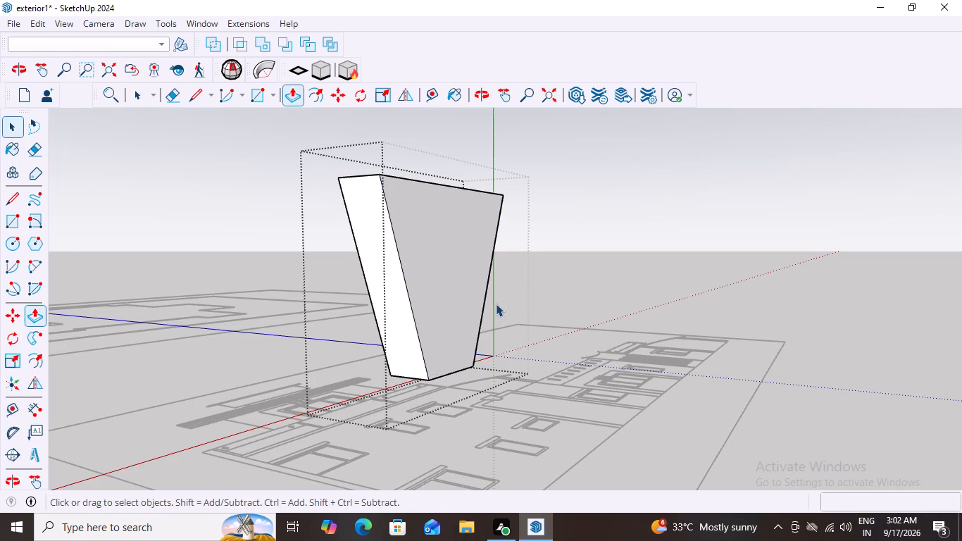
Close the keystone group and unhide the rectangular frame.
middle_drag(587, 287, 468, 311)
scroll(468, 311, down, 14)
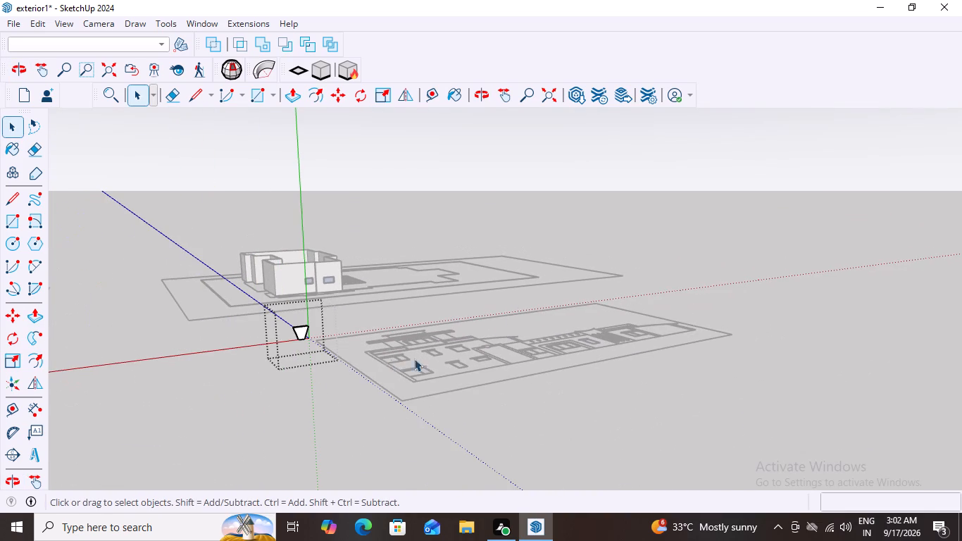
click(354, 323)
middle_drag(363, 350, 323, 347)
scroll(220, 336, up, 1)
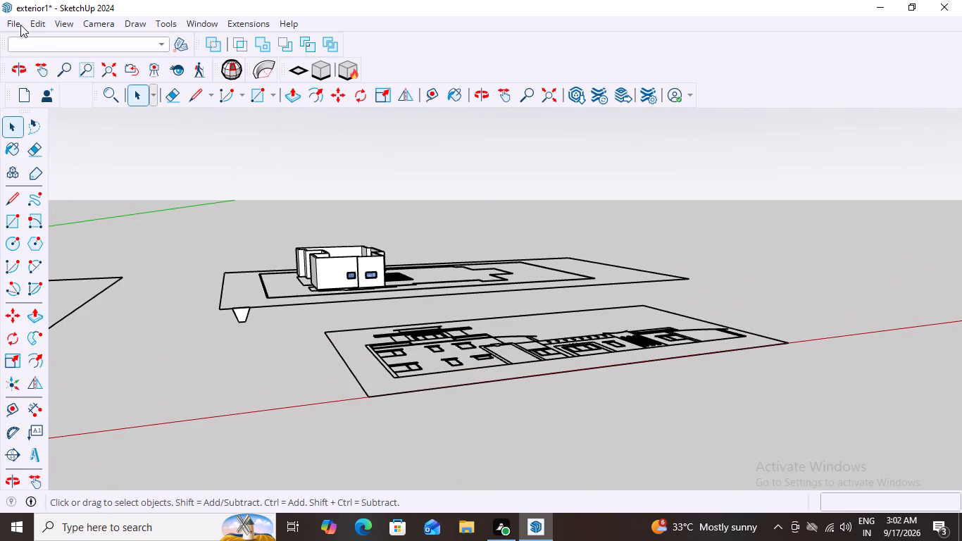
click(34, 25)
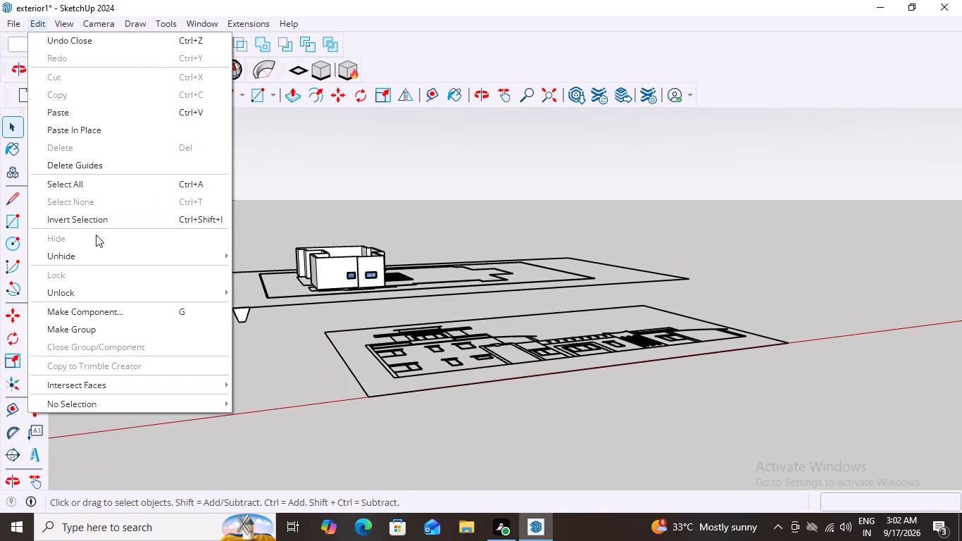
click(108, 254)
click(259, 290)
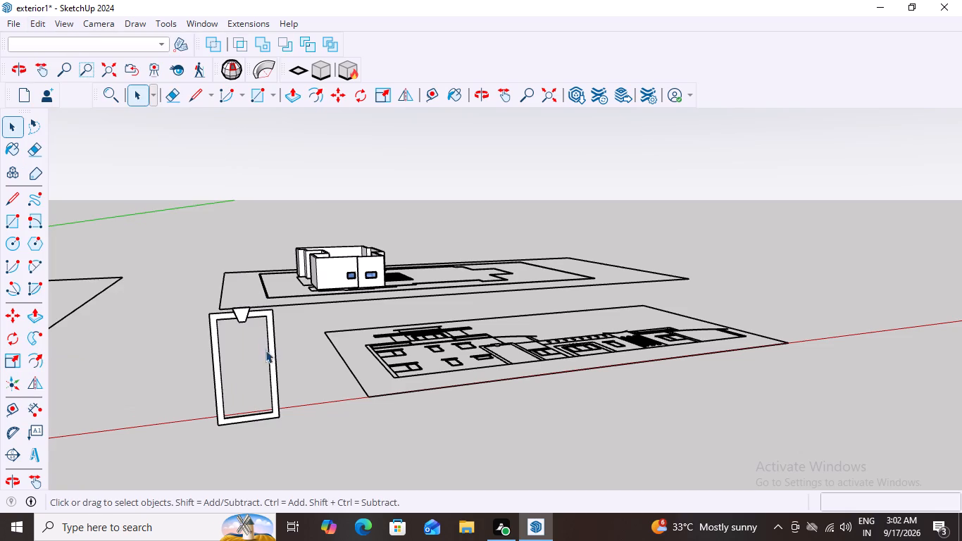
Examine how the thickened keystone sits on the rectangular frame, from the front and at an angle.
middle_drag(257, 331, 277, 318)
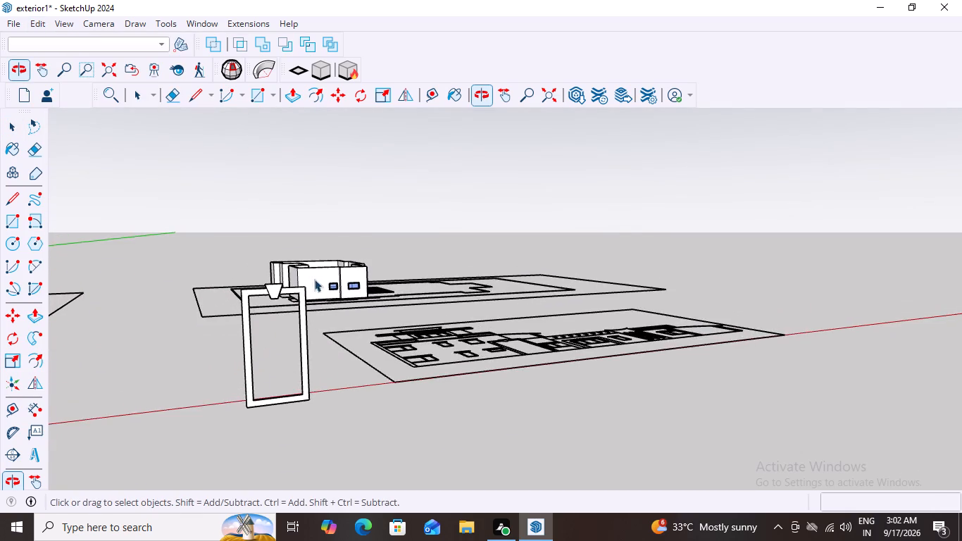
scroll(289, 282, up, 6)
scroll(273, 307, down, 6)
middle_drag(250, 344, 262, 341)
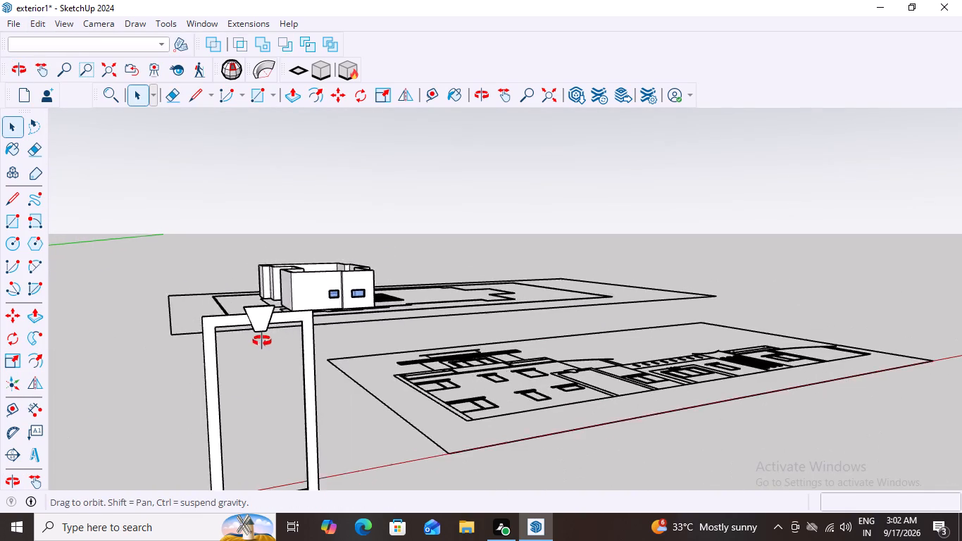
middle_drag(262, 341, 287, 330)
scroll(398, 259, up, 6)
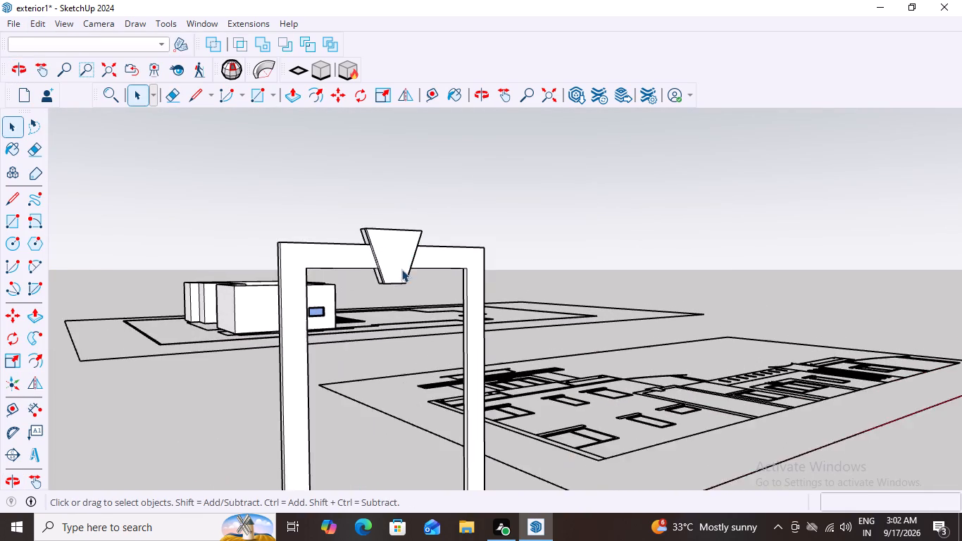
scroll(401, 269, up, 8)
scroll(364, 275, down, 6)
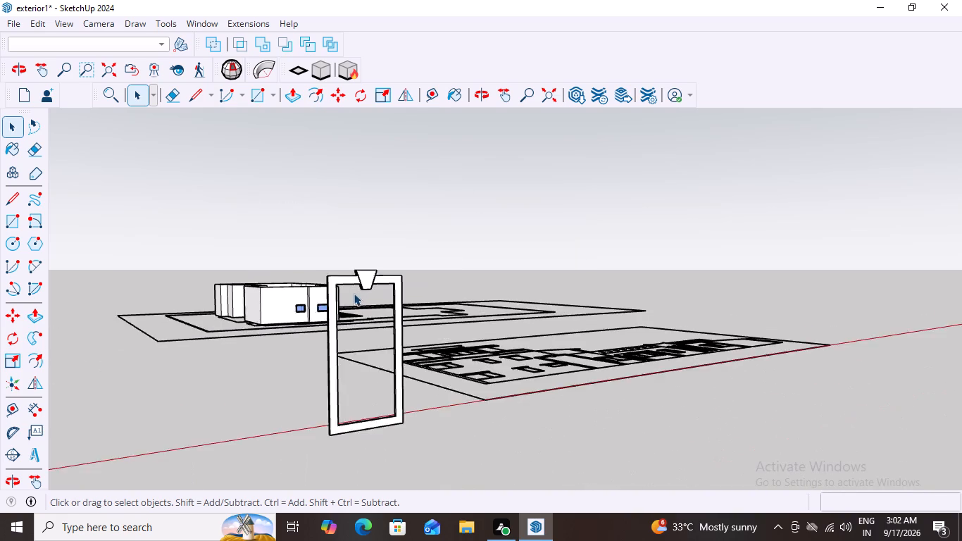
scroll(352, 282, up, 7)
scroll(358, 304, down, 7)
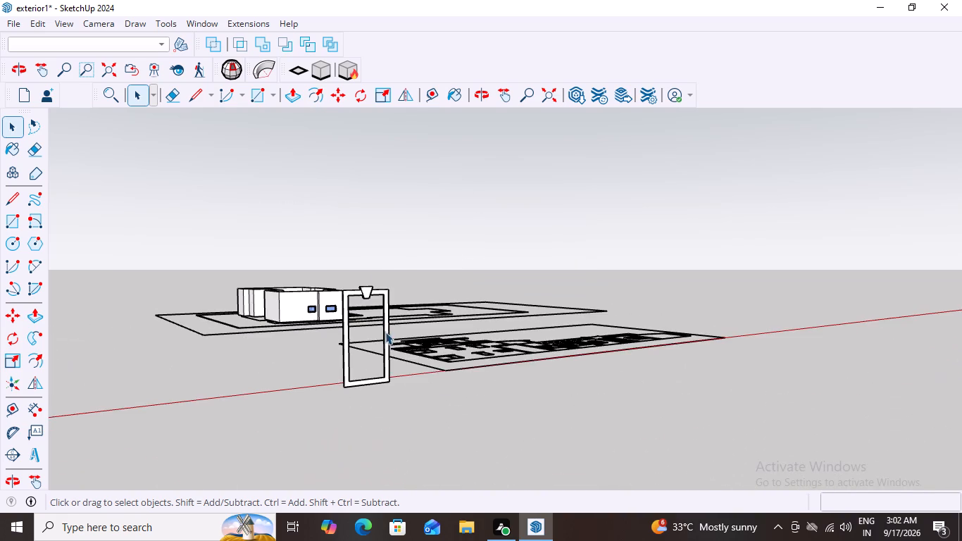
Inside the frame group, delete the two stray edge segments along the keystone's sloping side, below and above the top bar.
scroll(354, 313, up, 3)
scroll(383, 245, up, 3)
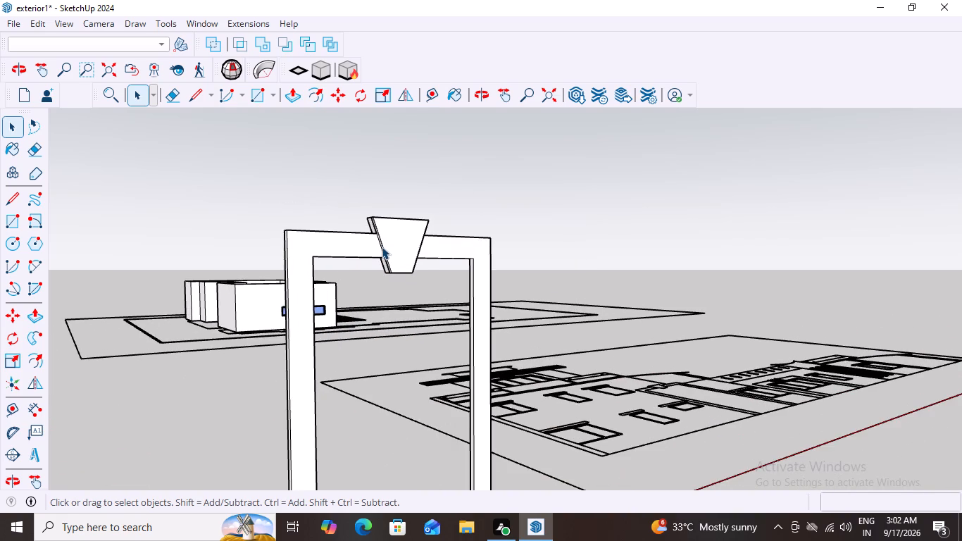
scroll(381, 249, up, 13)
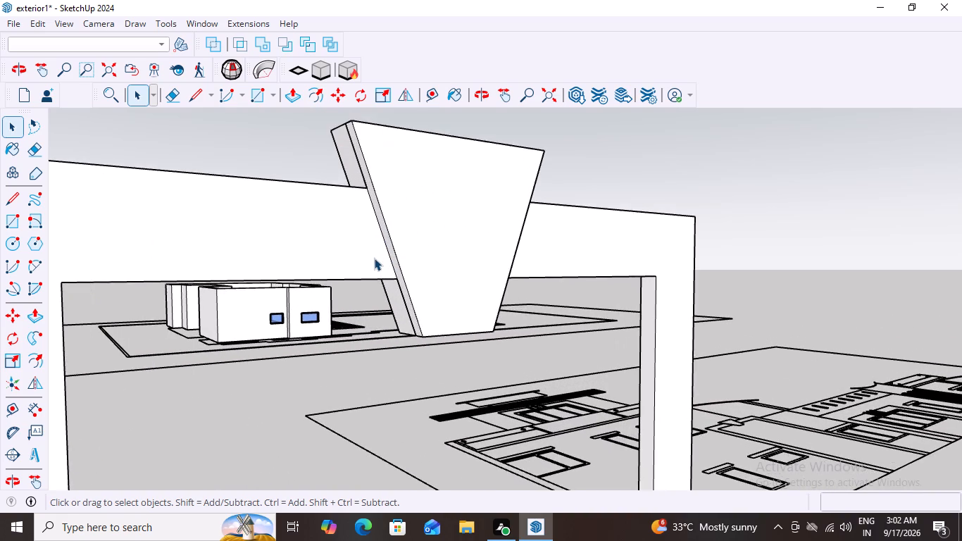
scroll(374, 258, up, 1)
click(397, 281)
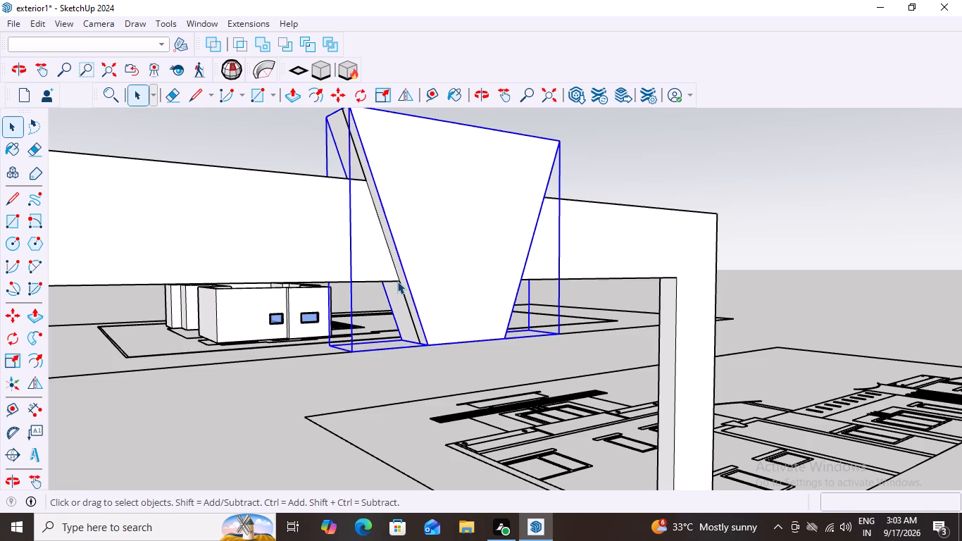
click(397, 281)
click(399, 283)
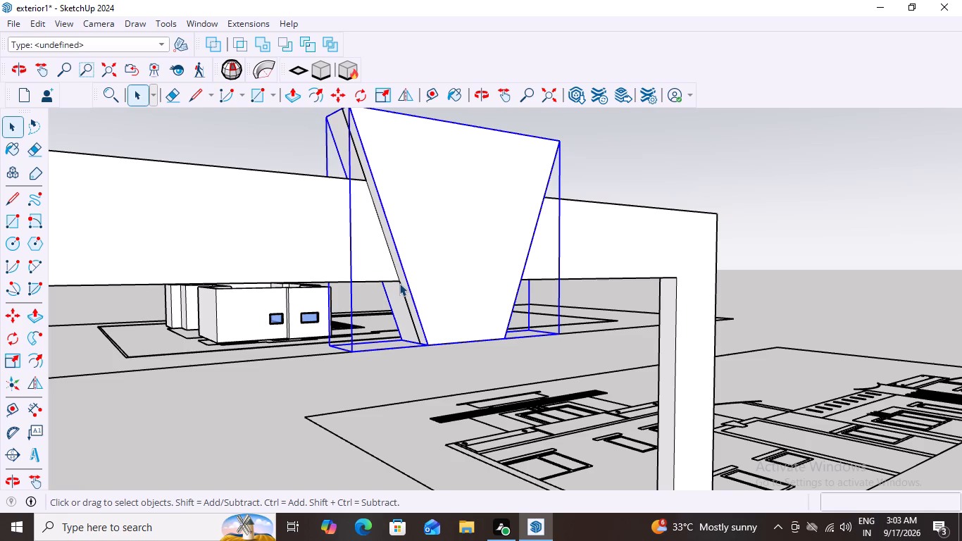
click(399, 283)
click(399, 283)
click(399, 283)
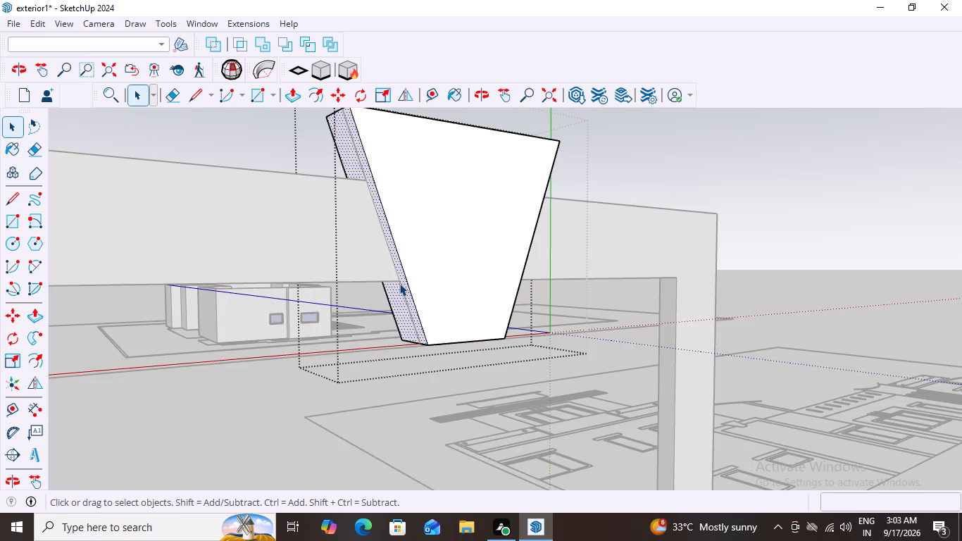
click(399, 283)
click(402, 295)
double_click(404, 295)
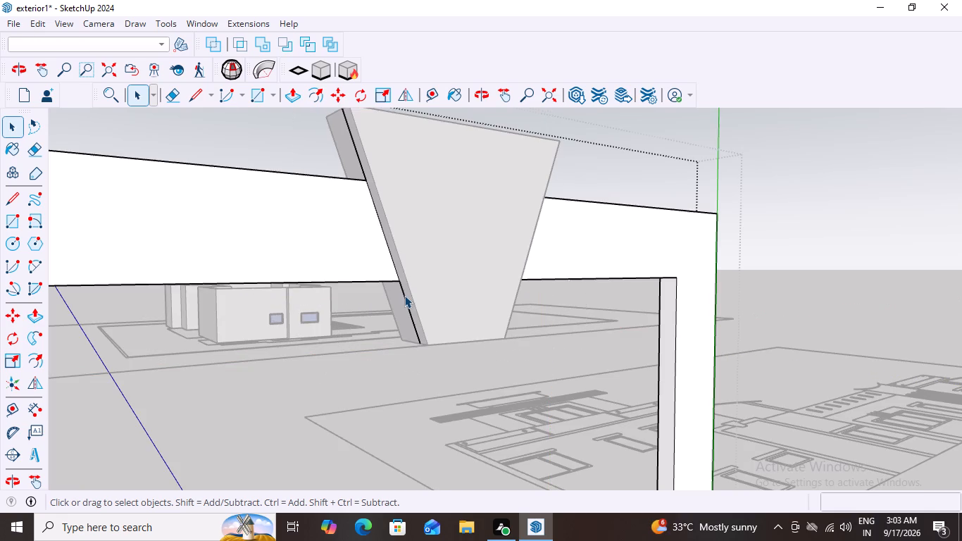
click(404, 295)
key(Delete)
click(359, 161)
key(Delete)
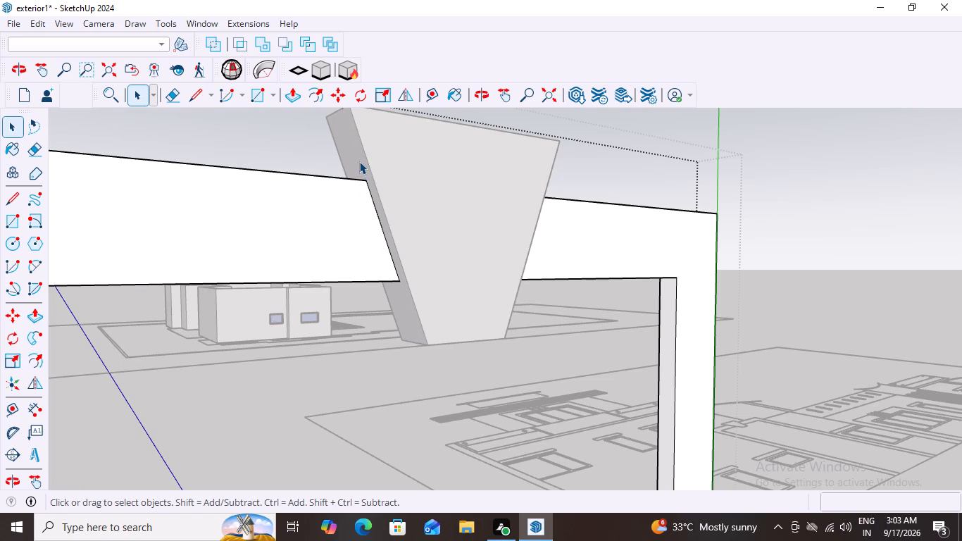
Close the frame group and examine the keystone's opposite side and underside for stray edges.
scroll(387, 255, down, 3)
middle_drag(479, 292, 199, 251)
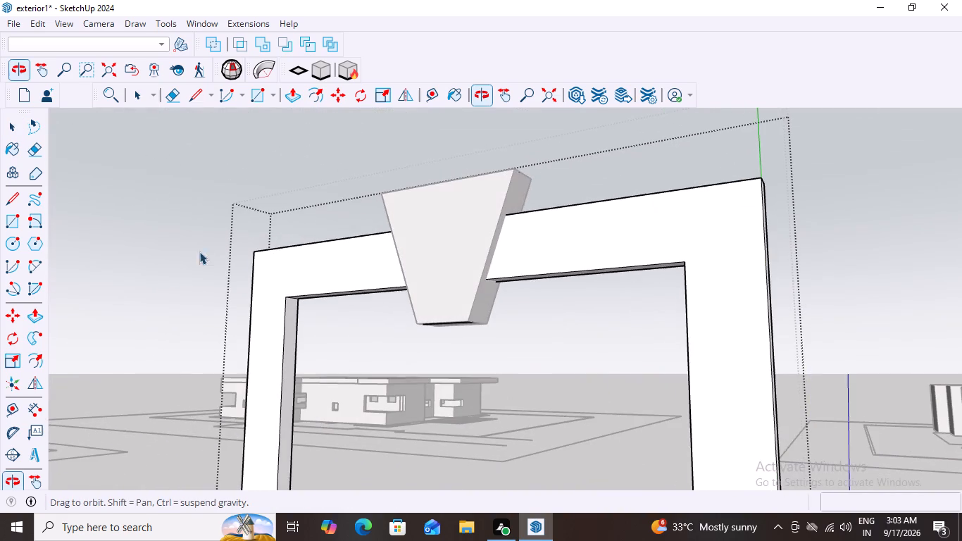
middle_drag(199, 251, 196, 249)
scroll(491, 266, up, 4)
key(space)
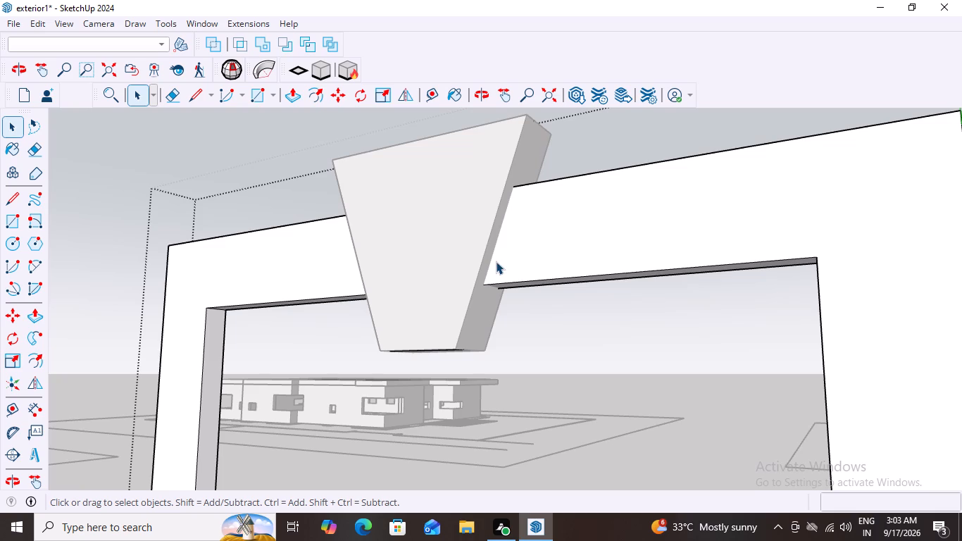
click(592, 146)
double_click(597, 125)
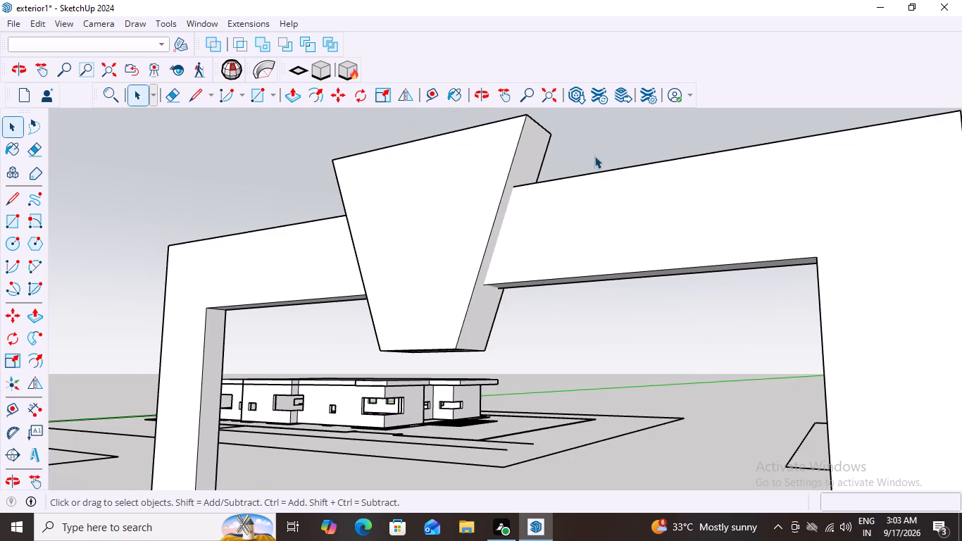
scroll(570, 218, down, 5)
middle_drag(487, 330, 569, 196)
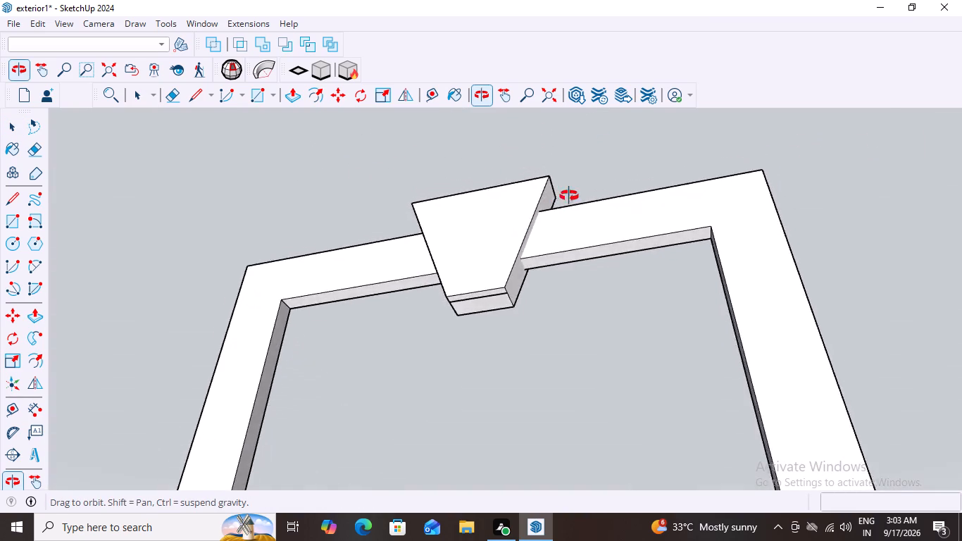
Inside the frame group, delete the stray edge running across the keystone's bottom face, and close the group.
middle_drag(569, 196, 587, 179)
scroll(486, 302, up, 7)
click(475, 278)
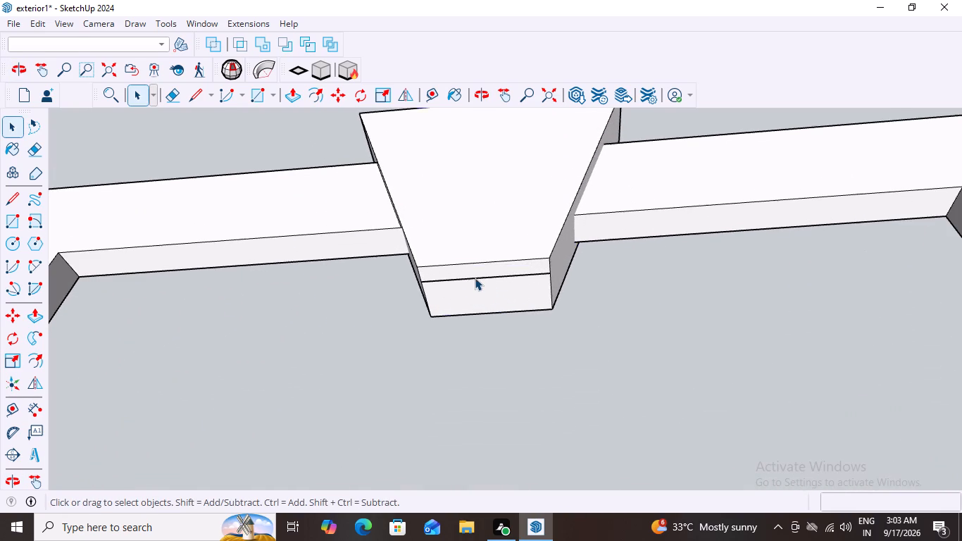
click(475, 278)
click(475, 278)
click(475, 278)
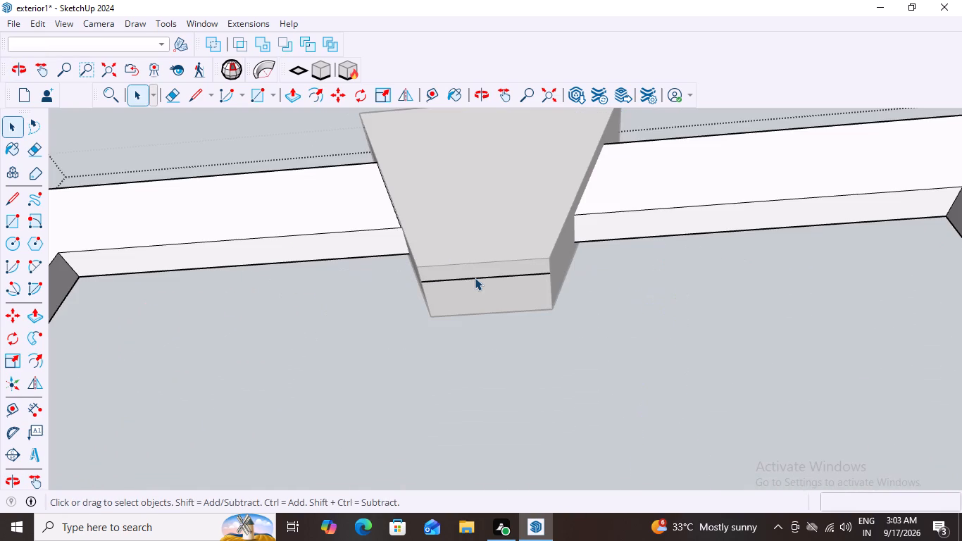
click(475, 278)
key(Delete)
scroll(475, 278, down, 5)
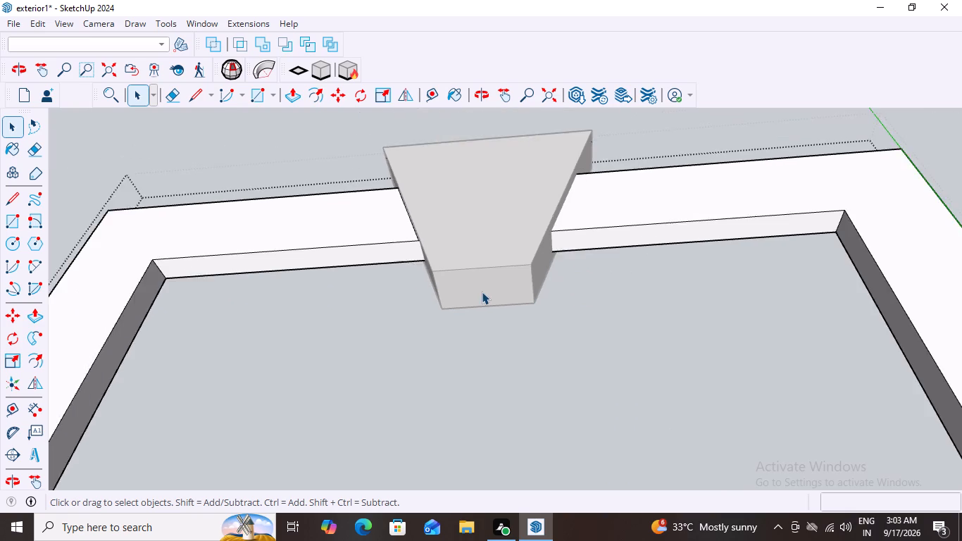
scroll(482, 292, down, 9)
click(588, 182)
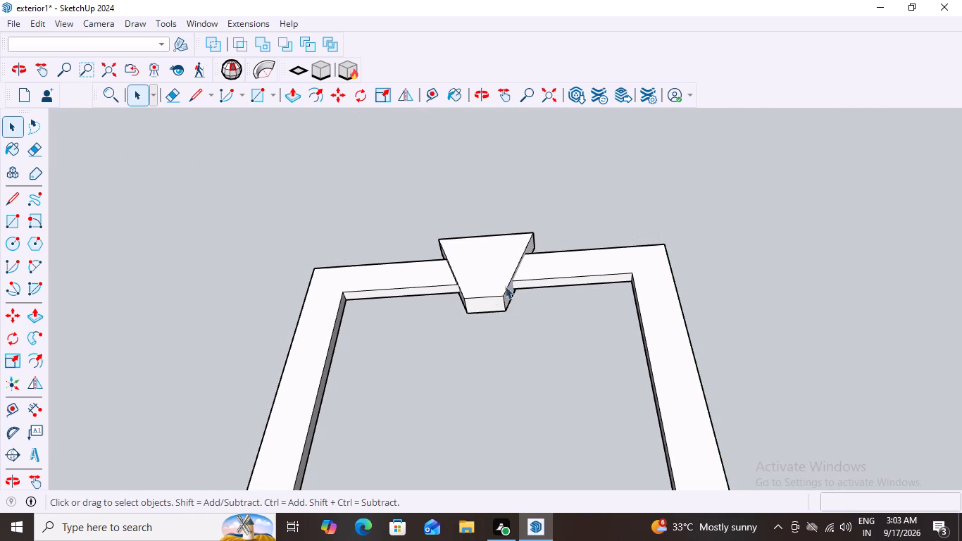
Examine the whole window frame, including its underside, inner edges and keystone, from several angles.
middle_drag(396, 347, 458, 173)
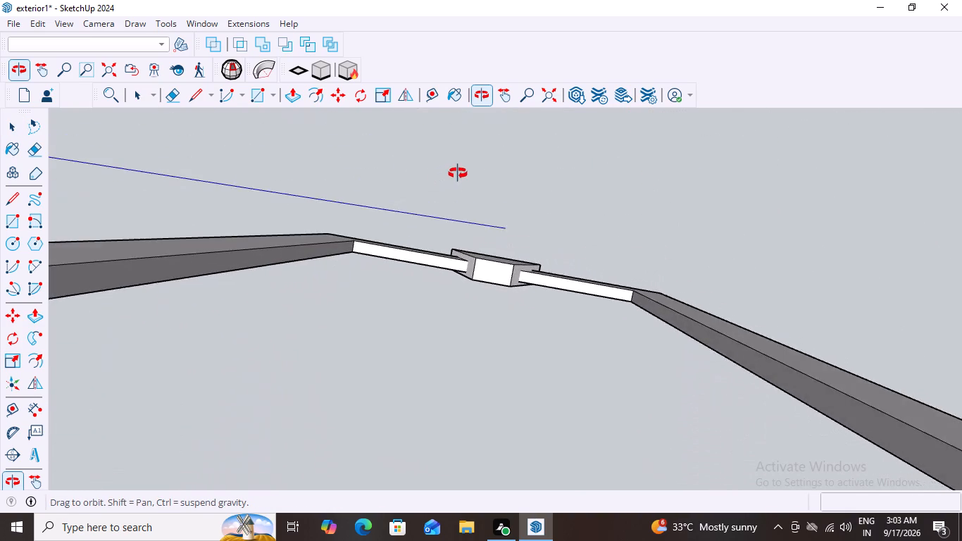
middle_drag(458, 173, 428, 203)
scroll(399, 265, down, 18)
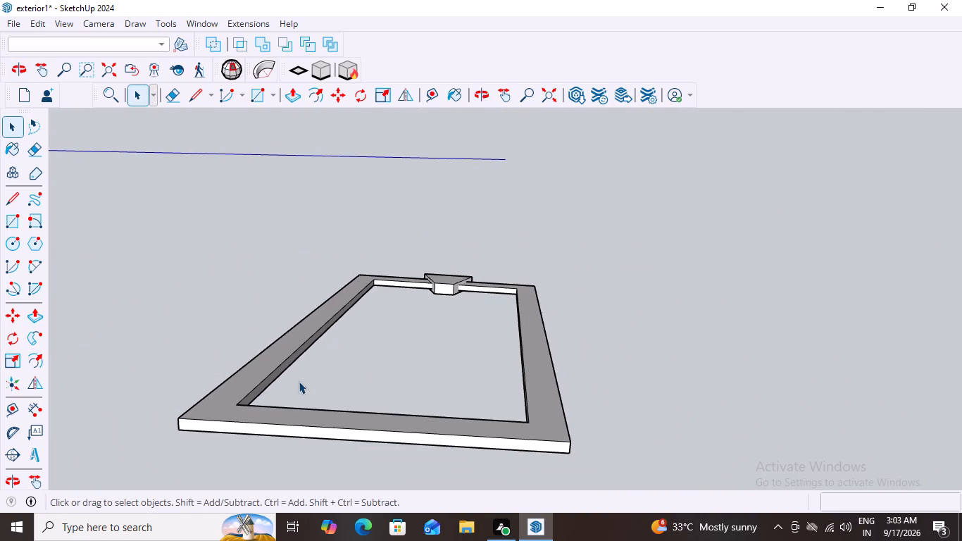
scroll(283, 392, up, 5)
middle_drag(357, 368, 368, 425)
scroll(394, 241, up, 2)
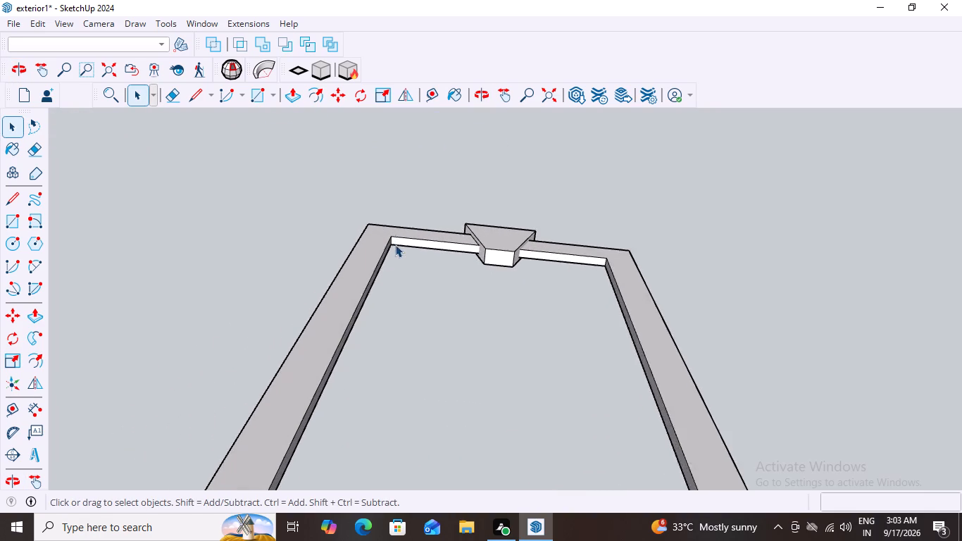
scroll(395, 244, up, 6)
scroll(395, 249, down, 4)
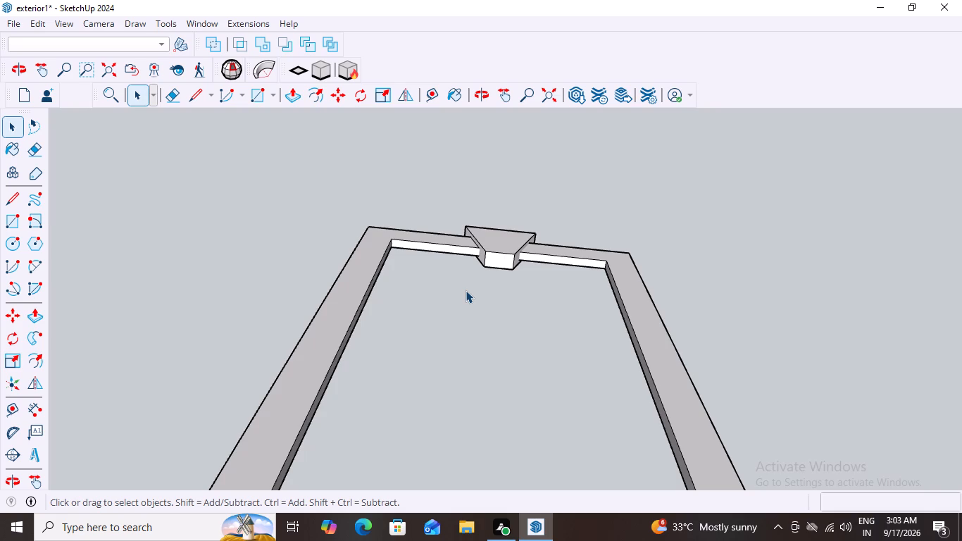
scroll(466, 290, down, 8)
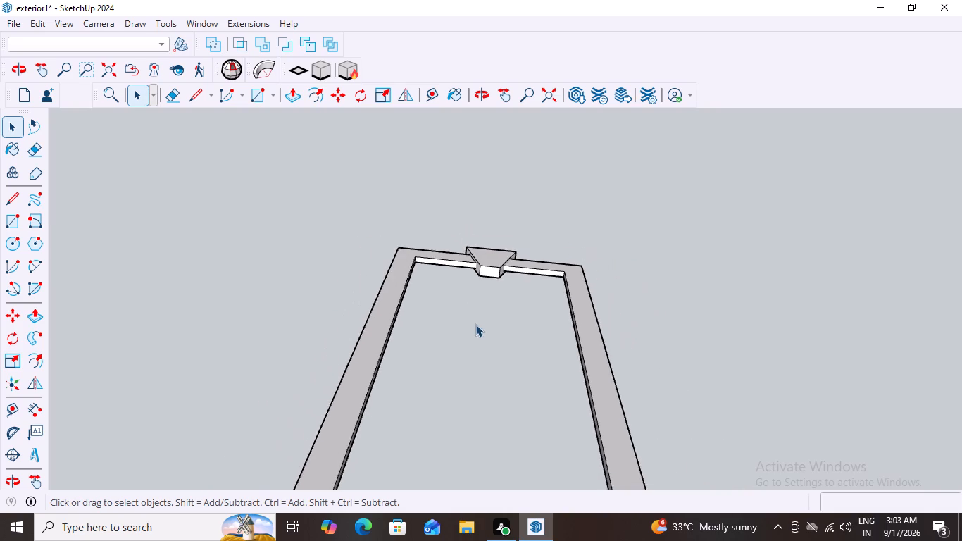
scroll(475, 324, down, 10)
scroll(456, 430, up, 9)
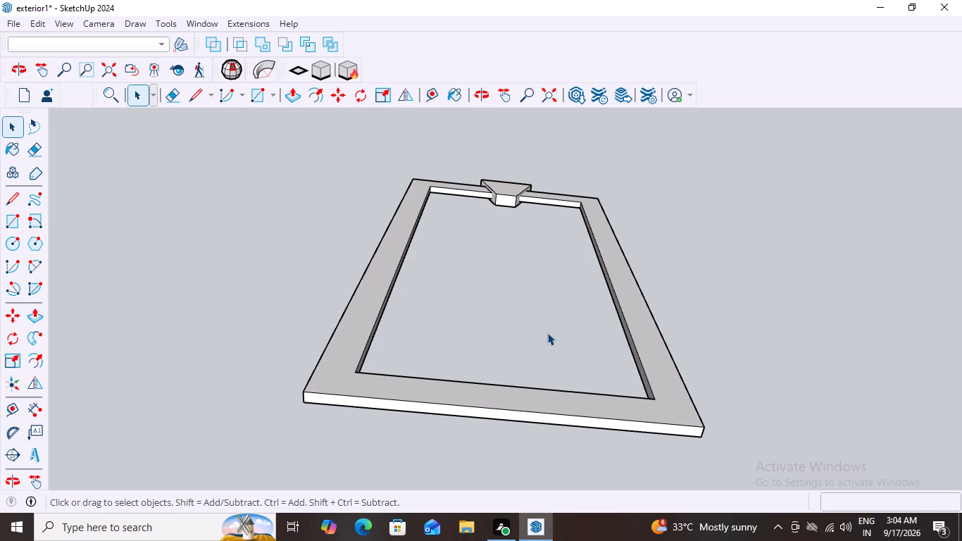
scroll(654, 299, down, 4)
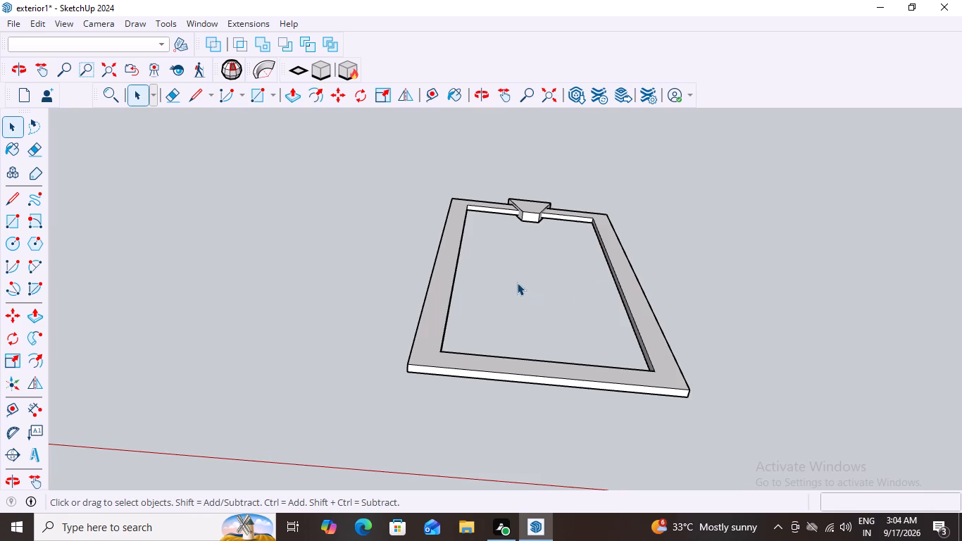
Draw a rectangle across the frame's inner opening, starting from an inner corner of the keystone bar and heading to the diagonally opposite corner.
key(r)
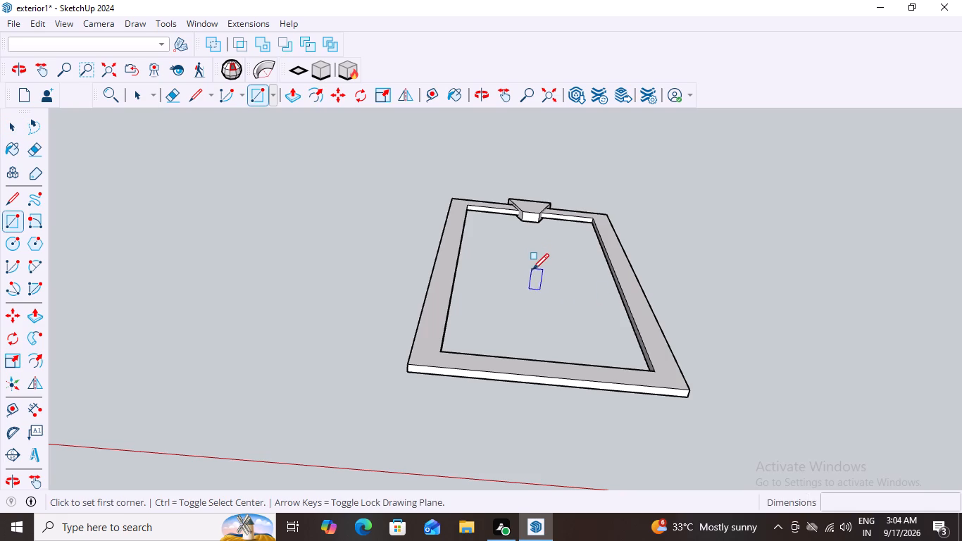
middle_drag(673, 247, 657, 195)
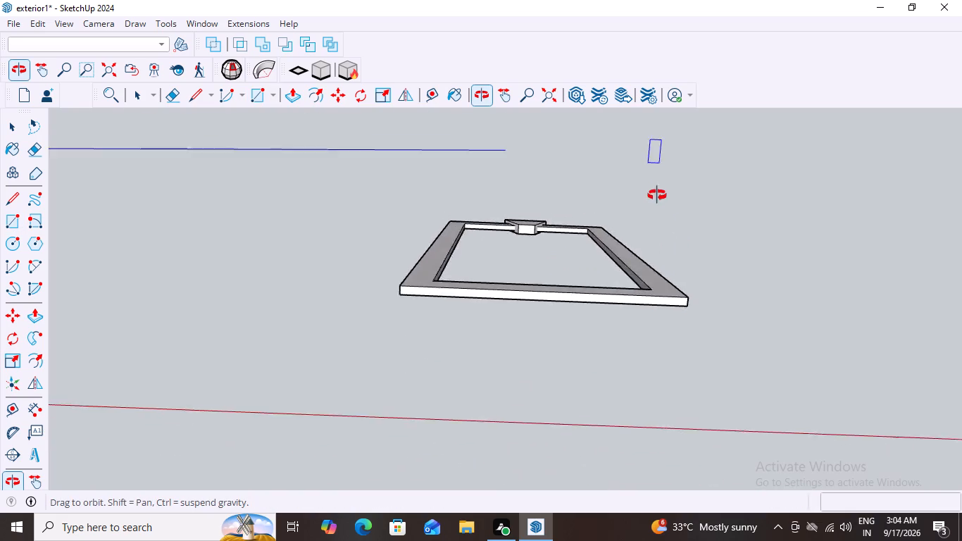
middle_drag(657, 195, 546, 282)
scroll(463, 235, up, 1)
middle_drag(487, 235, 487, 235)
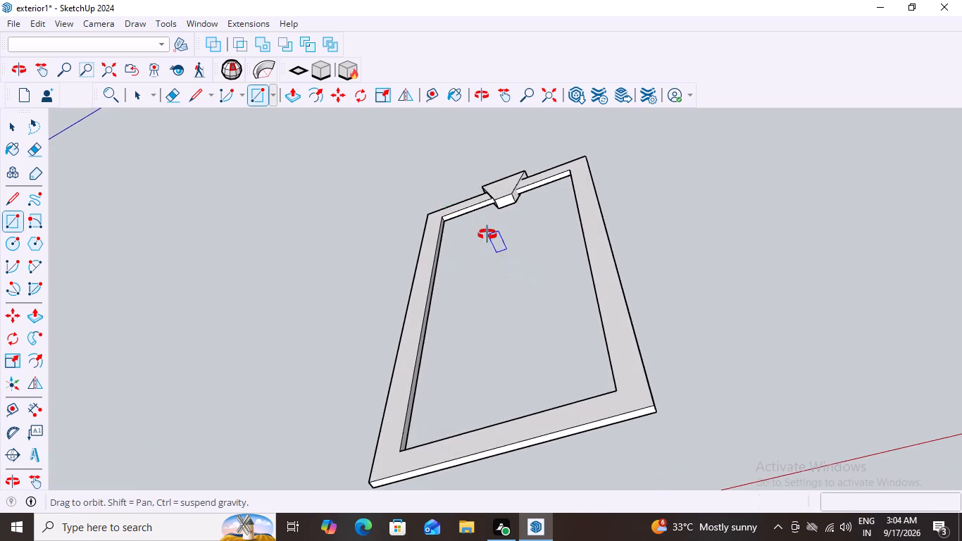
middle_drag(487, 235, 503, 229)
scroll(435, 228, up, 12)
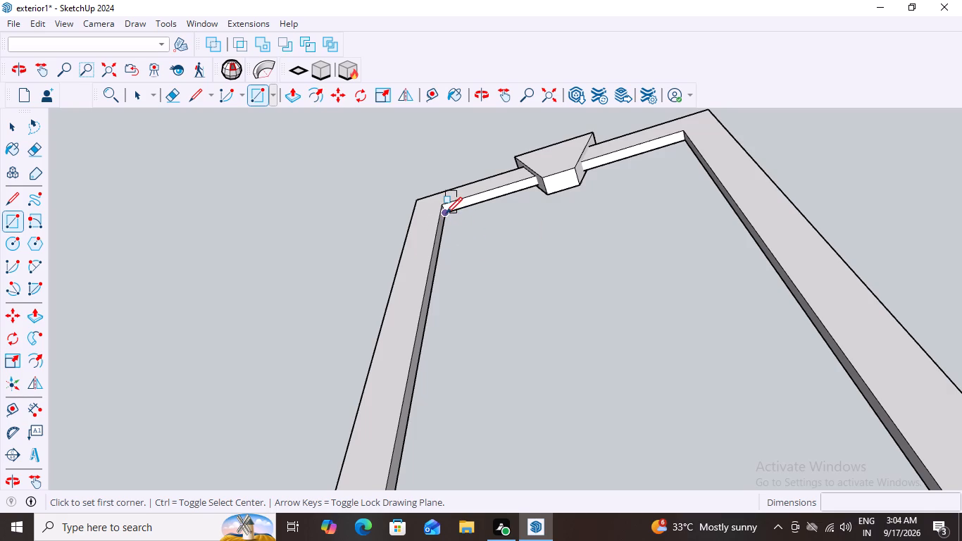
drag(446, 213, 452, 224)
scroll(542, 323, down, 8)
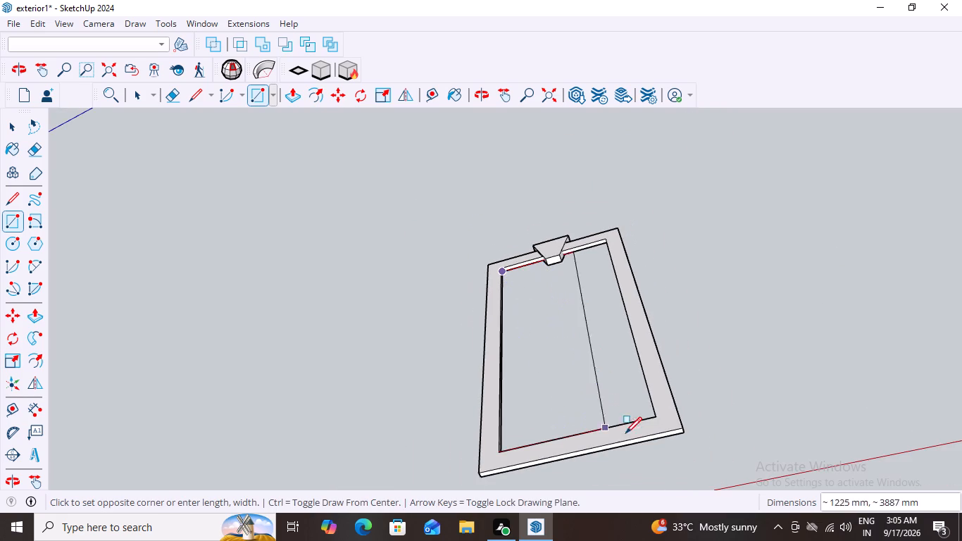
scroll(644, 423, up, 9)
middle_drag(587, 405, 716, 361)
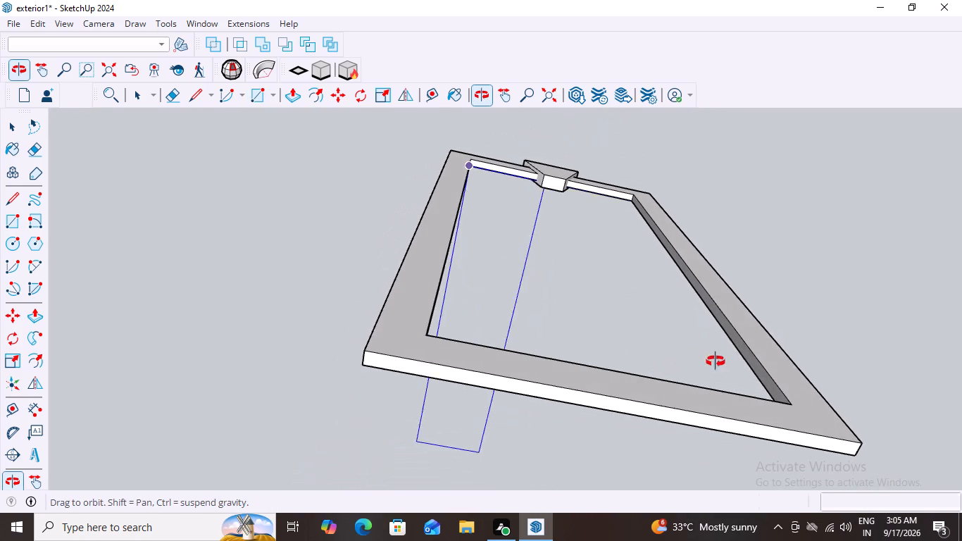
middle_drag(716, 361, 717, 361)
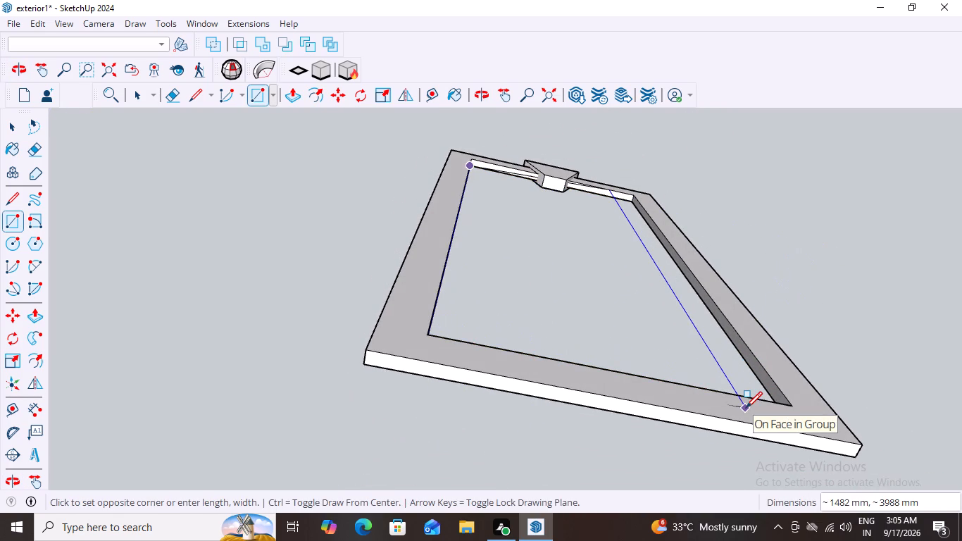
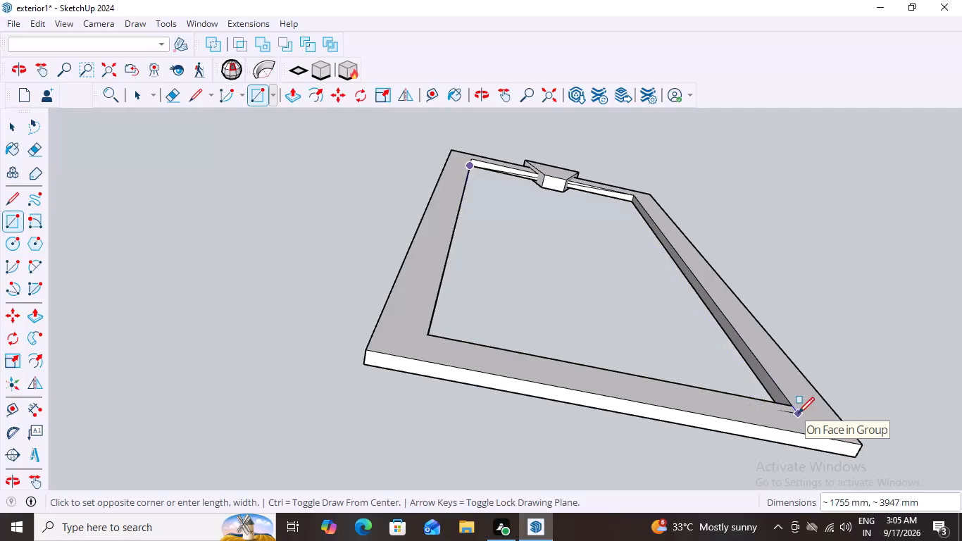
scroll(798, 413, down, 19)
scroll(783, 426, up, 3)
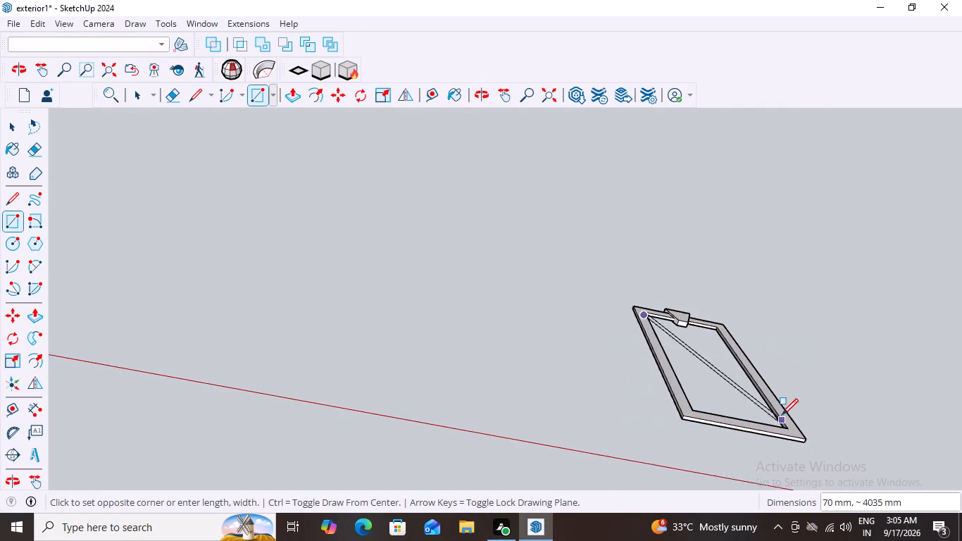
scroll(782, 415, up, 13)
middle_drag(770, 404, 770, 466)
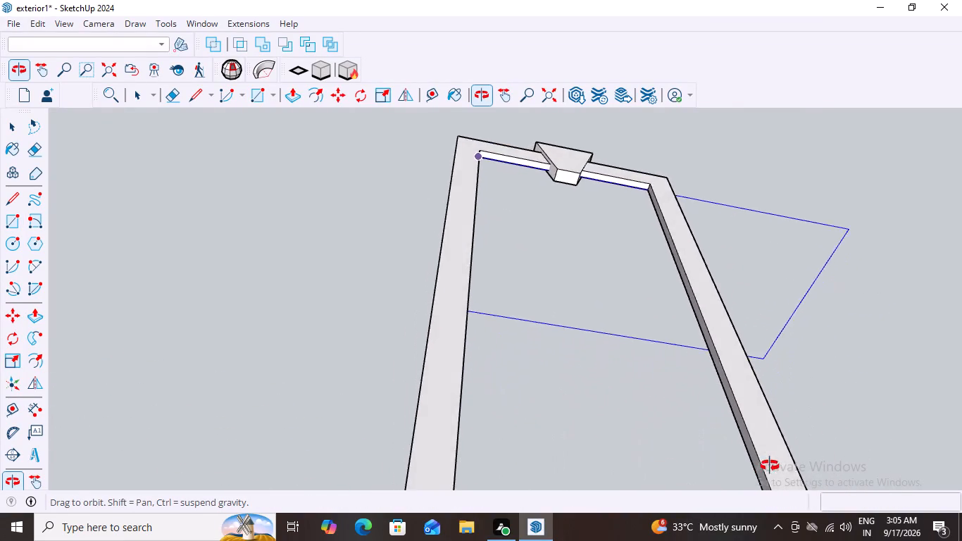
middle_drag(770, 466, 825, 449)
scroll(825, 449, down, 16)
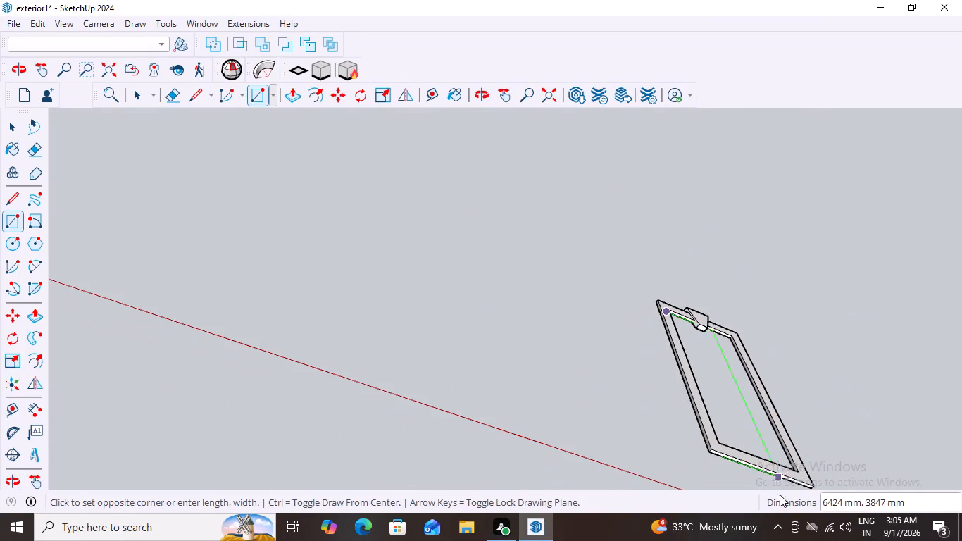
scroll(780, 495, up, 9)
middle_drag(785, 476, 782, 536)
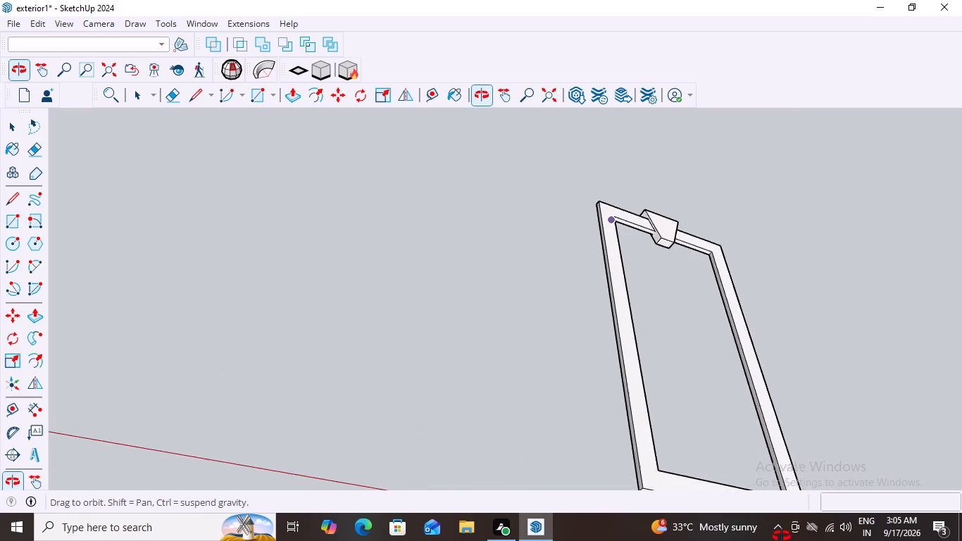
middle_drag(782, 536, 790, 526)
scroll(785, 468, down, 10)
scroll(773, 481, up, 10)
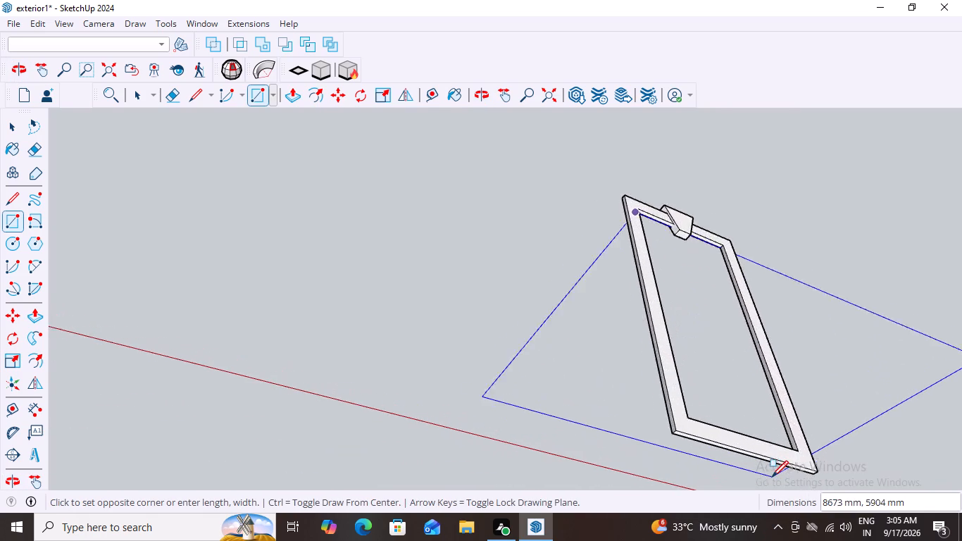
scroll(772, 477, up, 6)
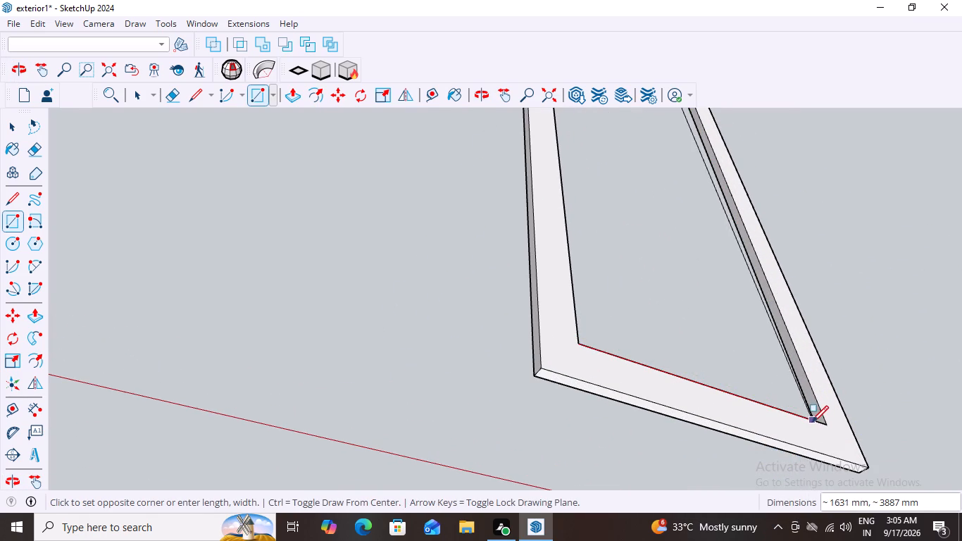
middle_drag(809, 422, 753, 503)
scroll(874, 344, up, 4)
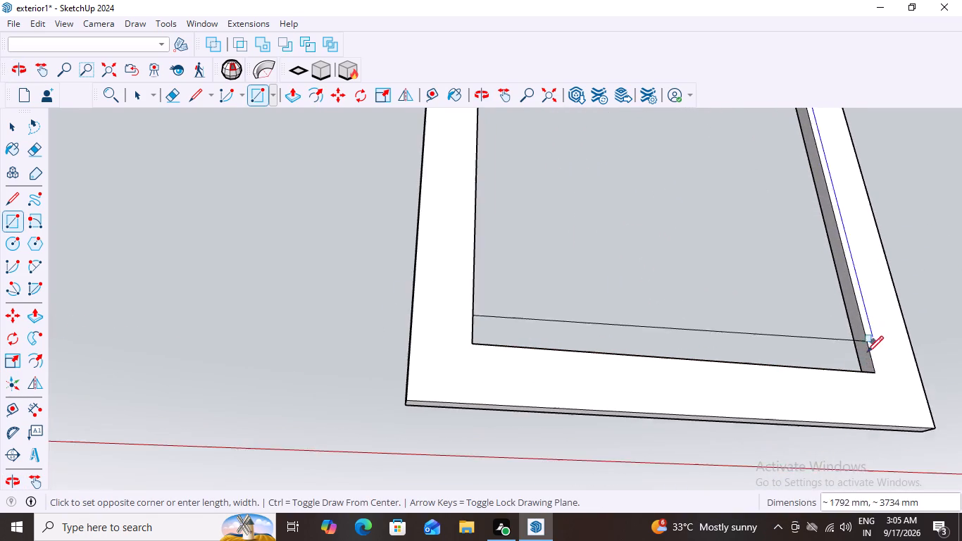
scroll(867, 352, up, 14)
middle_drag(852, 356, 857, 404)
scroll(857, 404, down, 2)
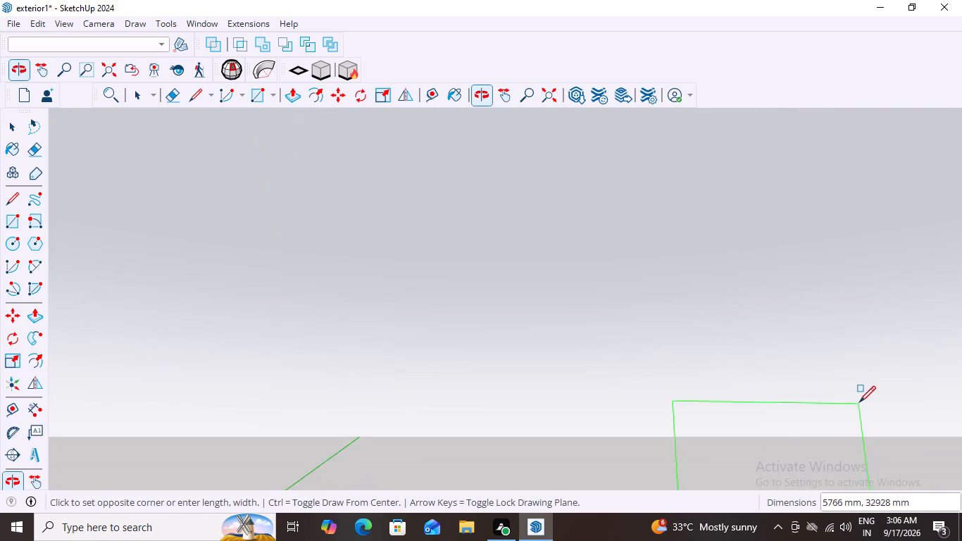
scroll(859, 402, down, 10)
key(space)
Draw a vertical rectangle about 1753 by 3886 mm between opposite inner corners of the keystone frame, filling its opening.
scroll(776, 319, down, 2)
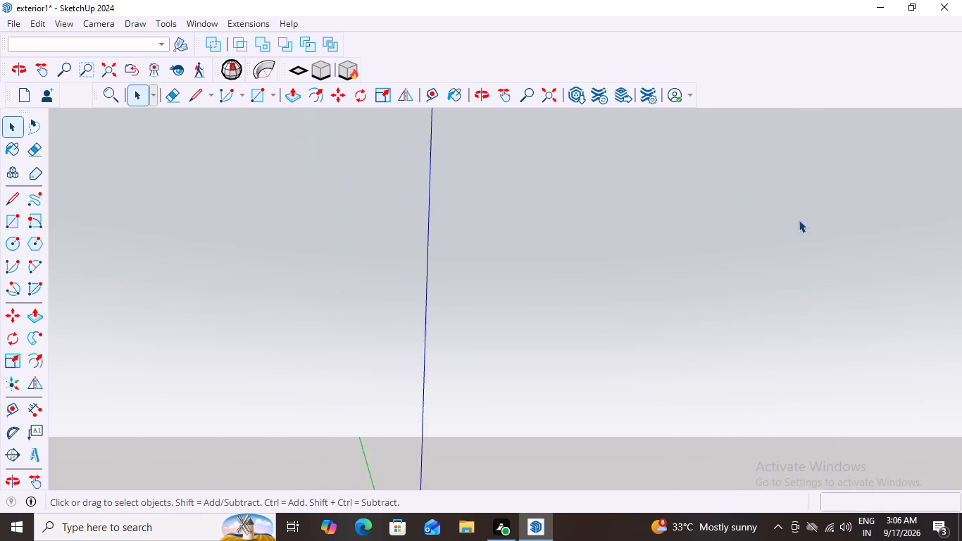
scroll(799, 220, down, 13)
middle_drag(747, 320, 701, 483)
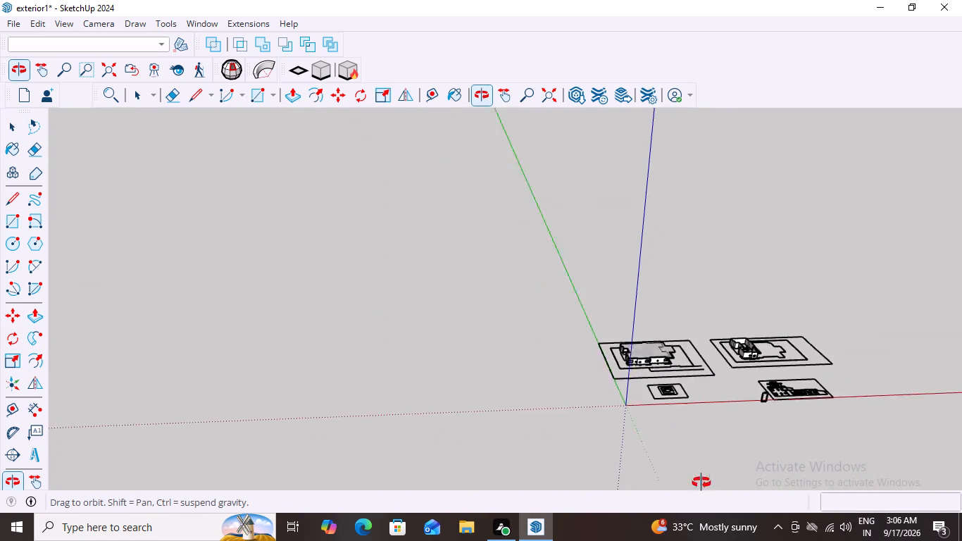
middle_drag(701, 483, 709, 478)
scroll(781, 387, up, 20)
scroll(781, 387, up, 1)
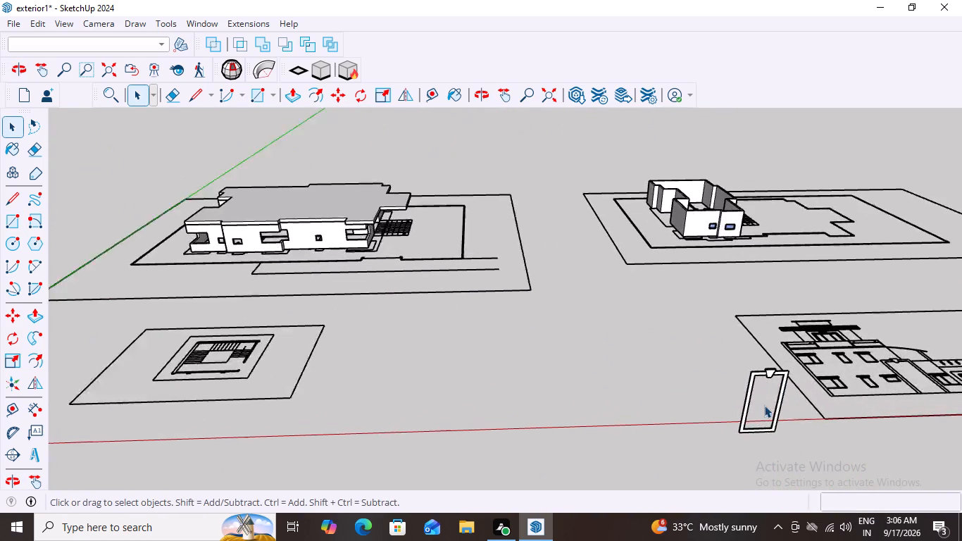
scroll(764, 405, up, 6)
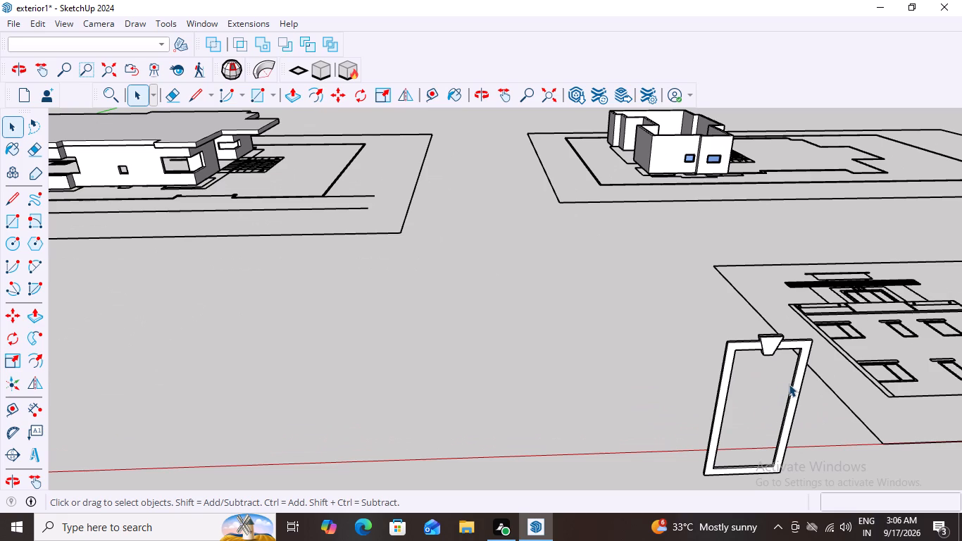
scroll(768, 471, up, 13)
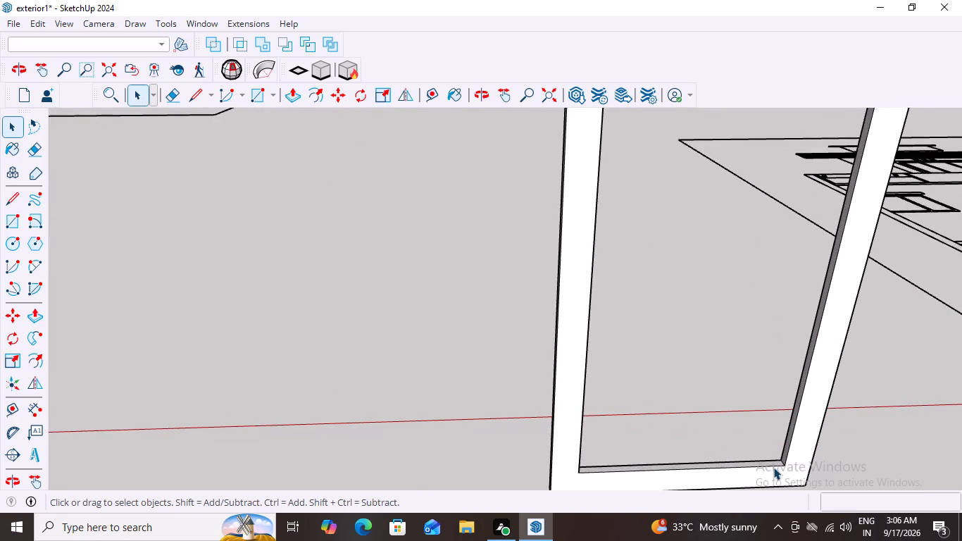
scroll(773, 467, up, 3)
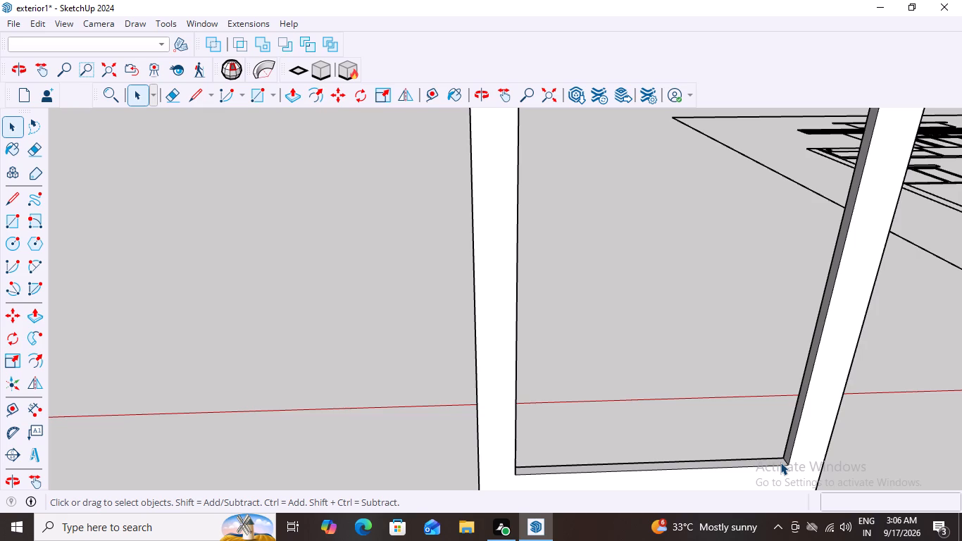
key(r)
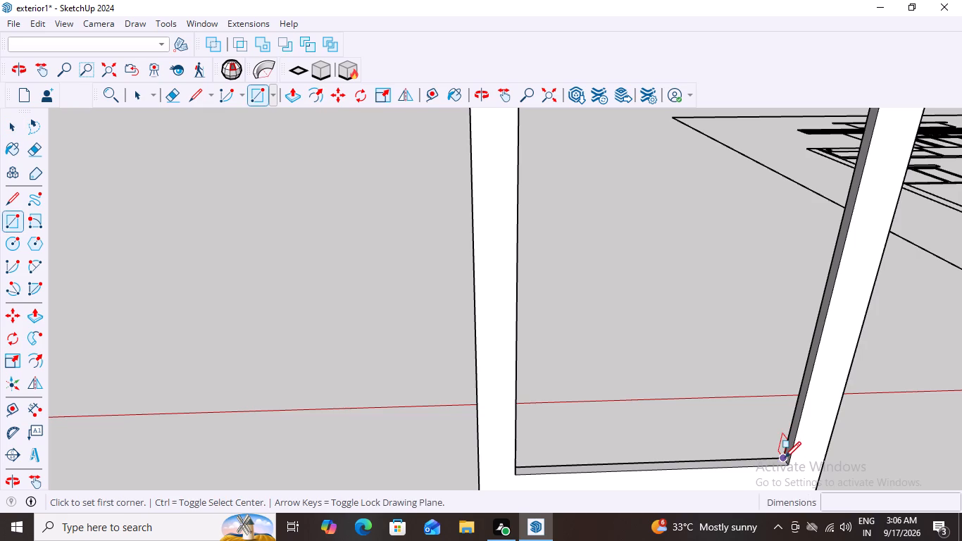
click(781, 459)
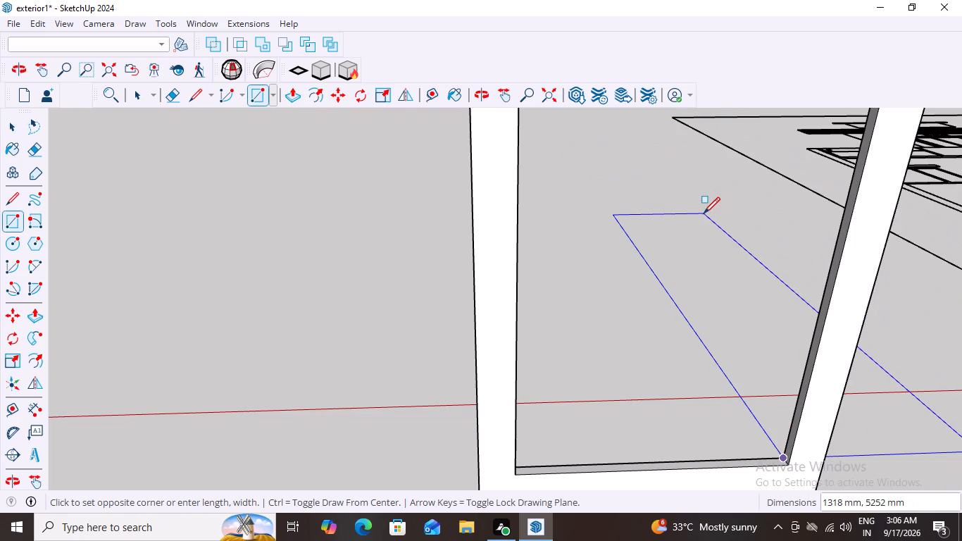
key(Left)
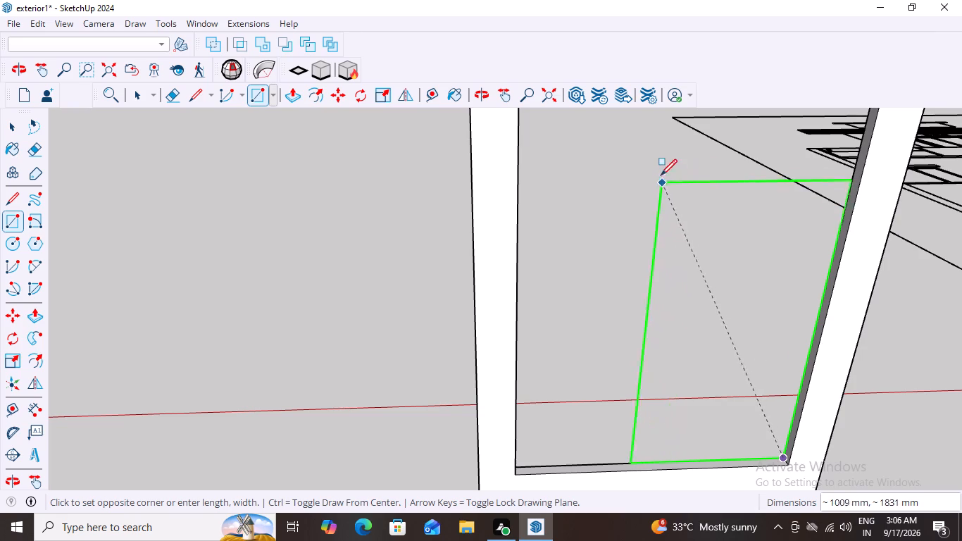
scroll(661, 175, down, 14)
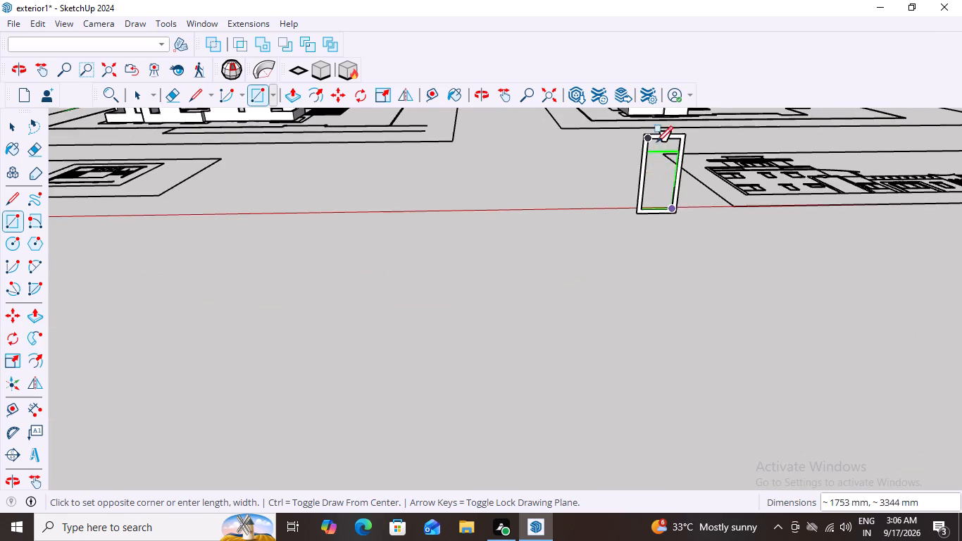
scroll(656, 141, up, 18)
scroll(650, 152, down, 7)
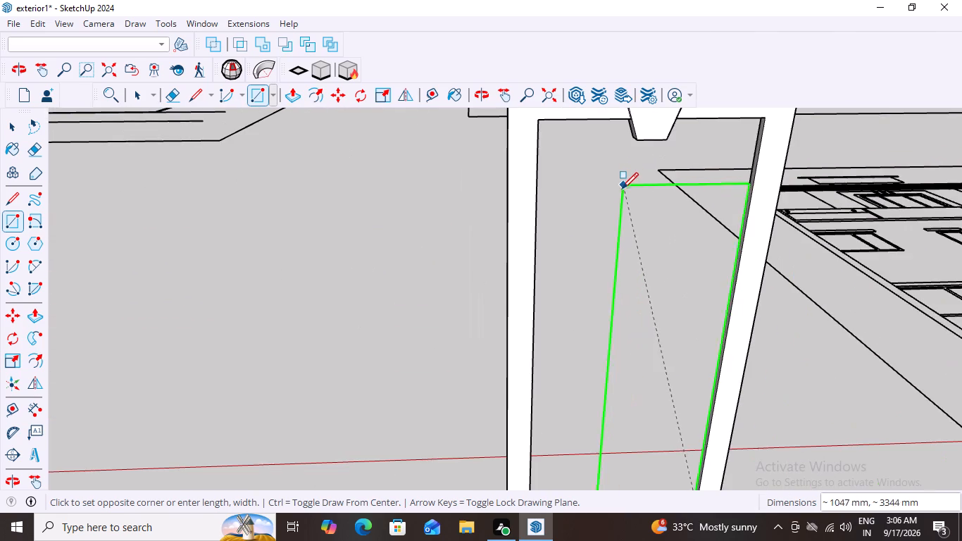
middle_drag(608, 173, 480, 79)
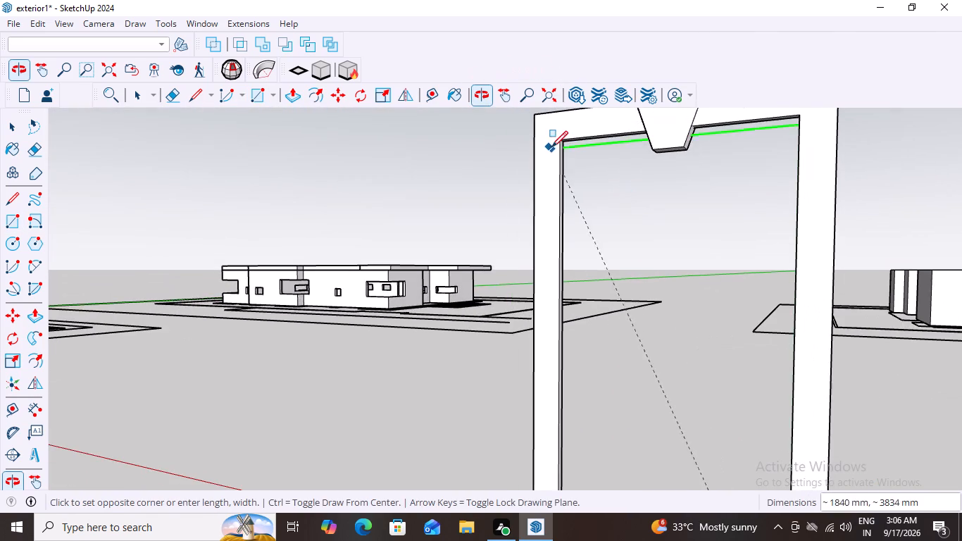
scroll(593, 151, up, 7)
scroll(566, 168, down, 8)
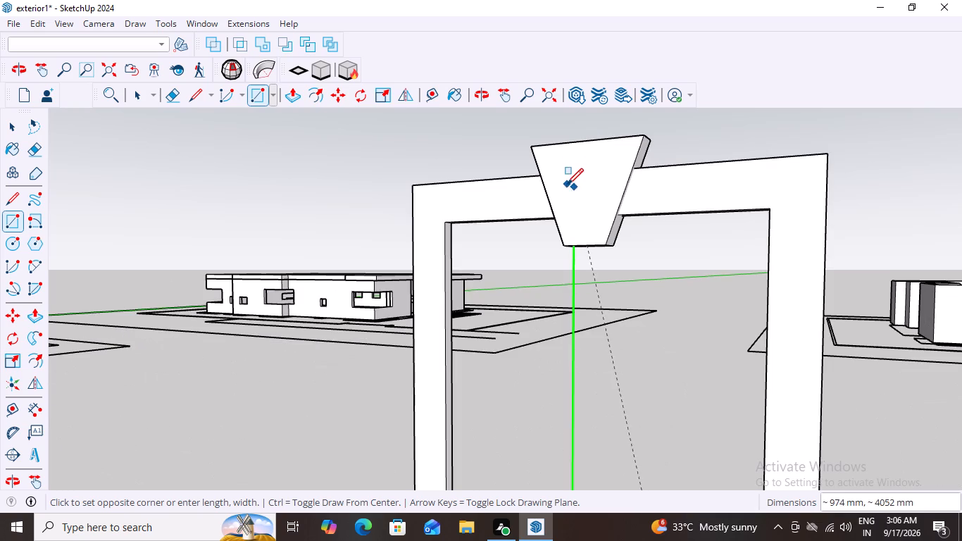
scroll(451, 247, up, 12)
scroll(454, 216, down, 4)
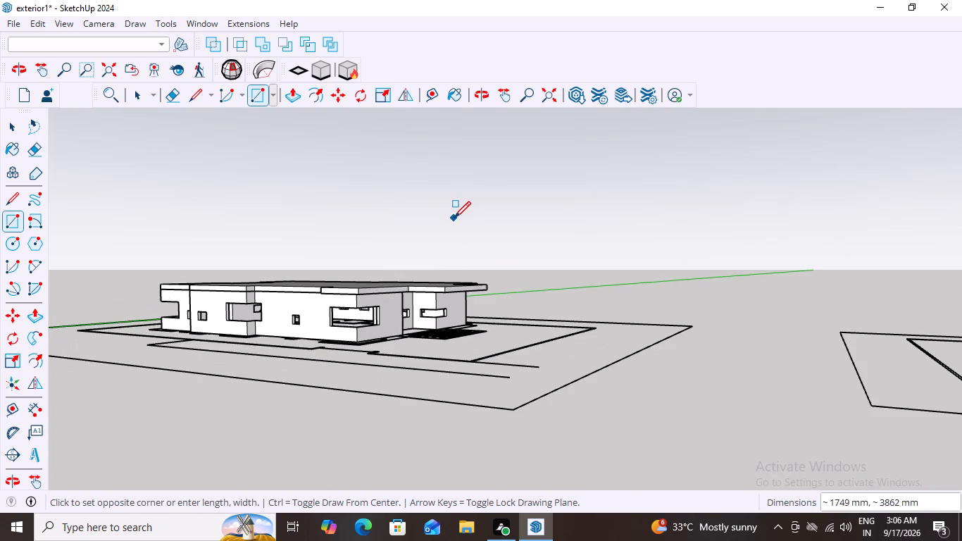
scroll(463, 234, down, 3)
middle_drag(480, 251, 466, 213)
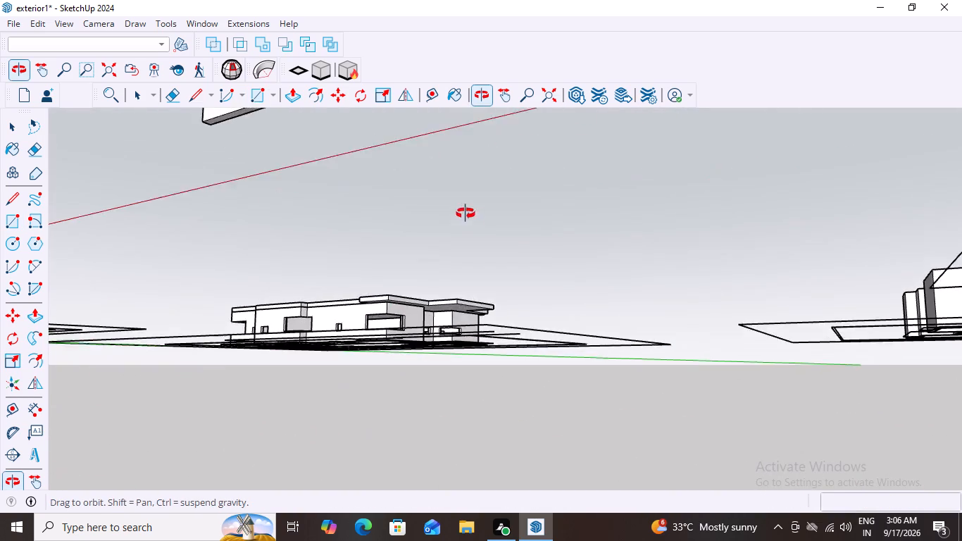
middle_drag(466, 213, 463, 233)
scroll(463, 234, down, 7)
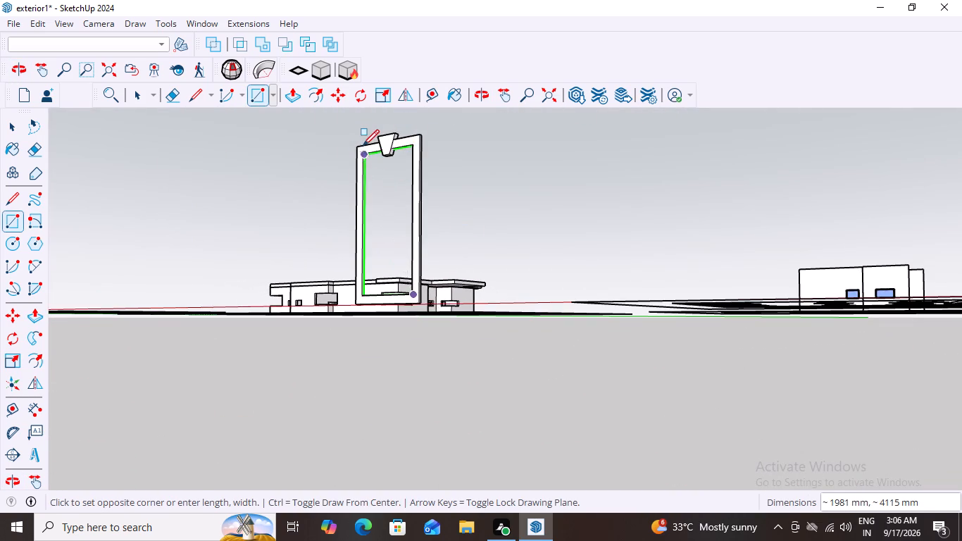
scroll(363, 144, up, 11)
scroll(367, 166, down, 2)
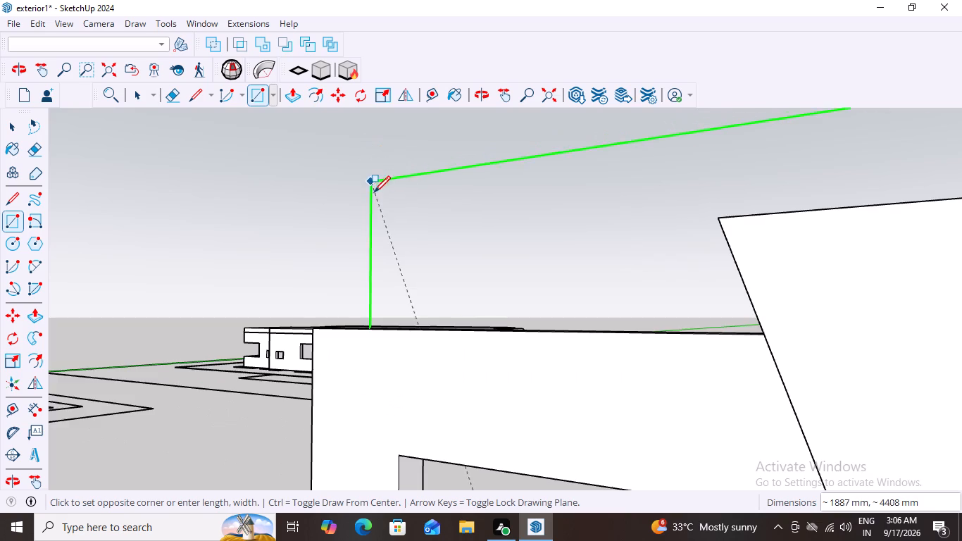
scroll(374, 192, down, 2)
scroll(389, 234, up, 3)
scroll(387, 232, down, 1)
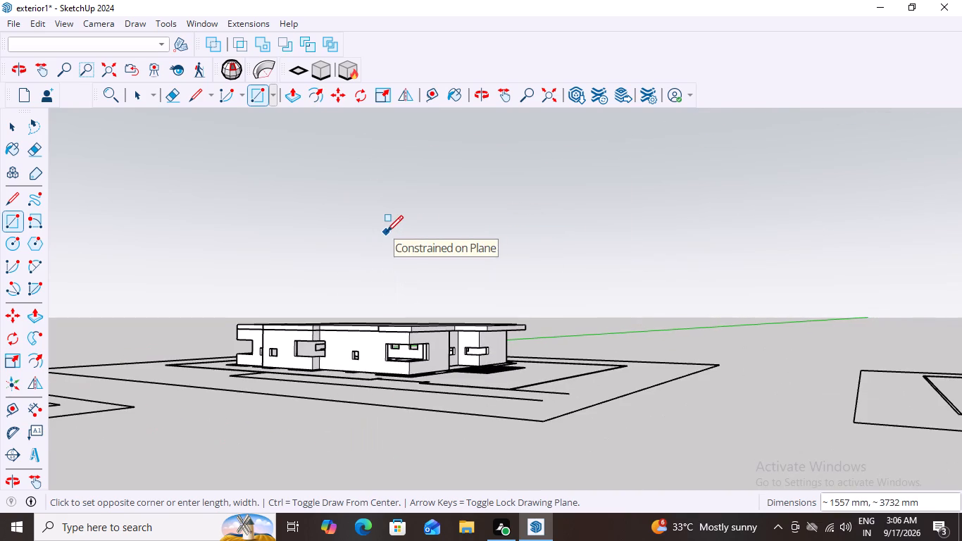
scroll(385, 240, down, 2)
scroll(382, 240, up, 1)
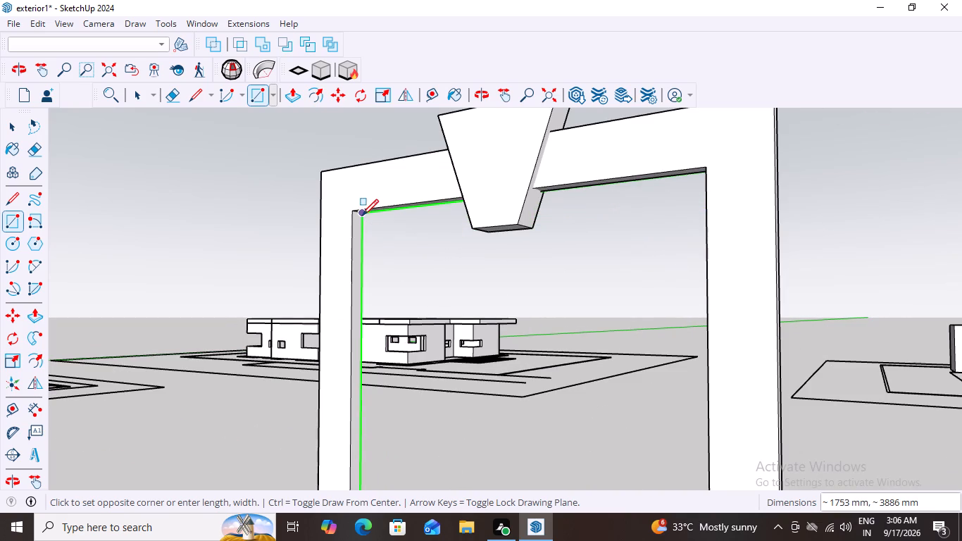
click(362, 216)
scroll(443, 242, down, 12)
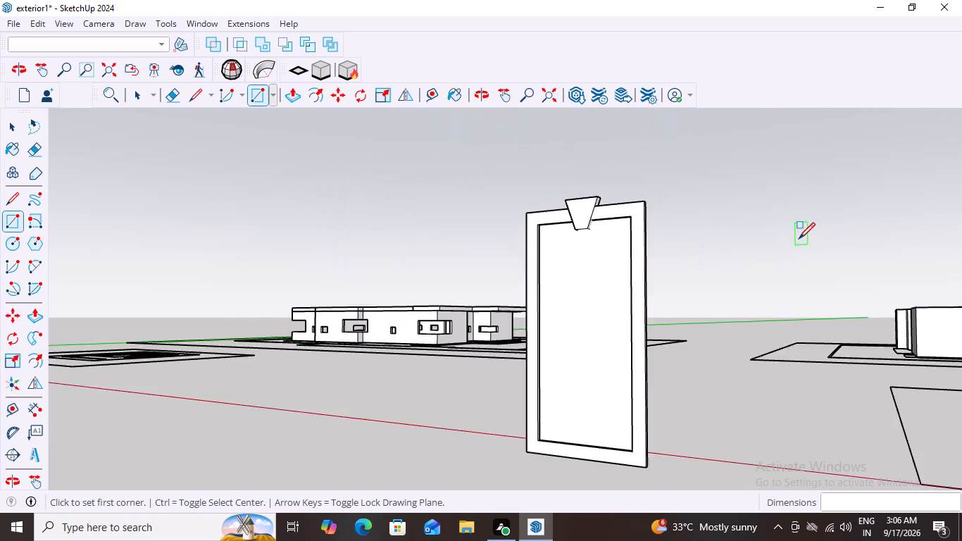
scroll(799, 239, down, 3)
key(space)
Examine the two blue-glazed windows on the front wall of the roofless building.
middle_drag(730, 261, 810, 276)
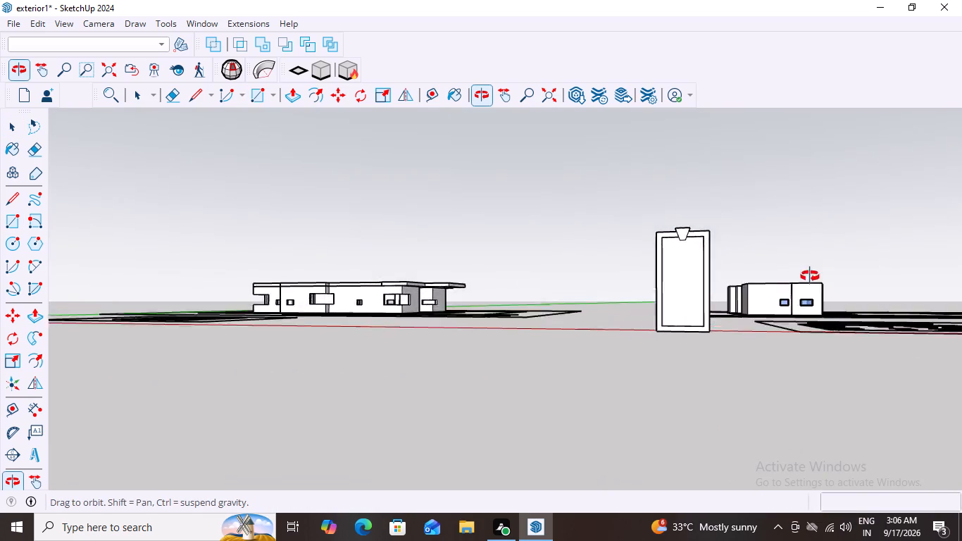
middle_drag(810, 276, 837, 303)
middle_drag(689, 225, 745, 261)
scroll(661, 235, up, 3)
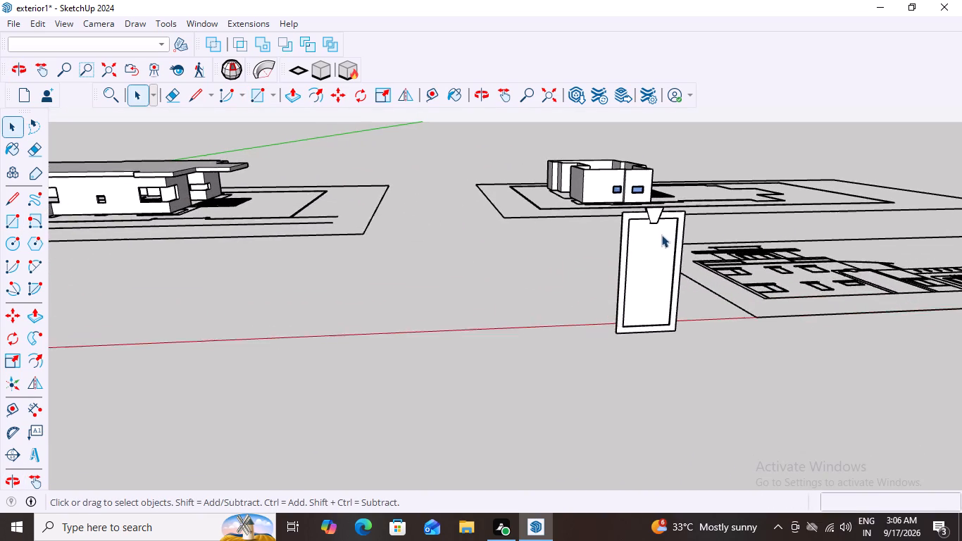
scroll(661, 235, up, 1)
scroll(661, 235, down, 19)
middle_drag(762, 230, 763, 368)
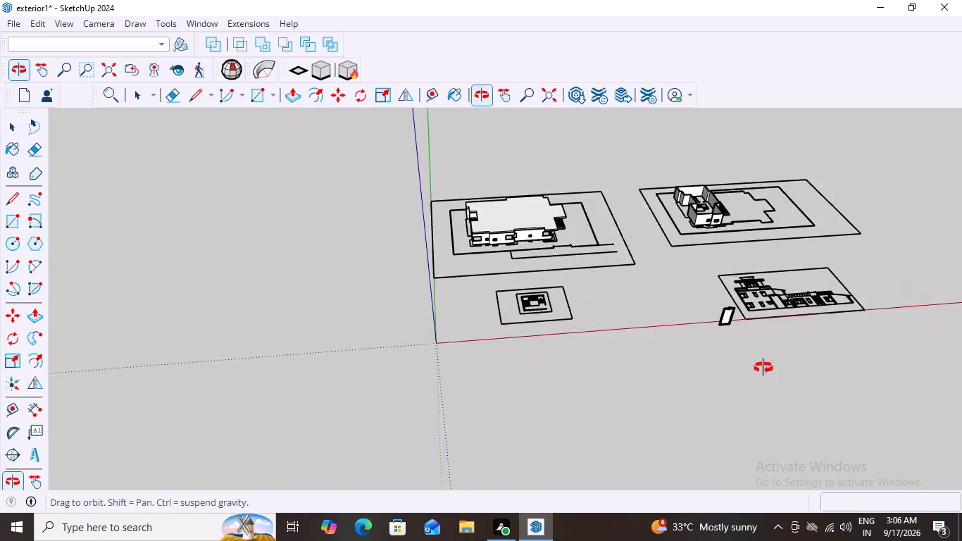
middle_drag(763, 368, 766, 390)
scroll(694, 172, up, 18)
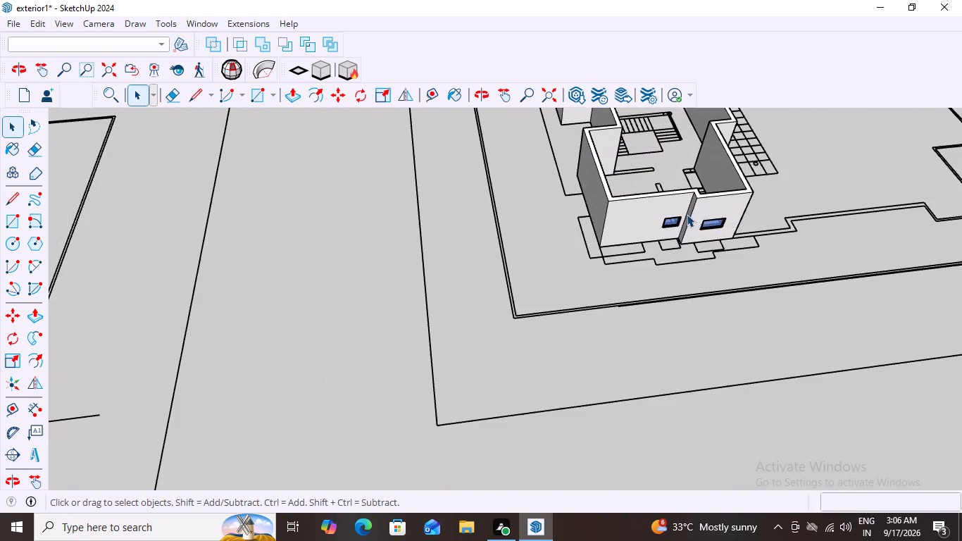
middle_drag(699, 213, 589, 180)
scroll(589, 180, up, 1)
scroll(744, 304, up, 6)
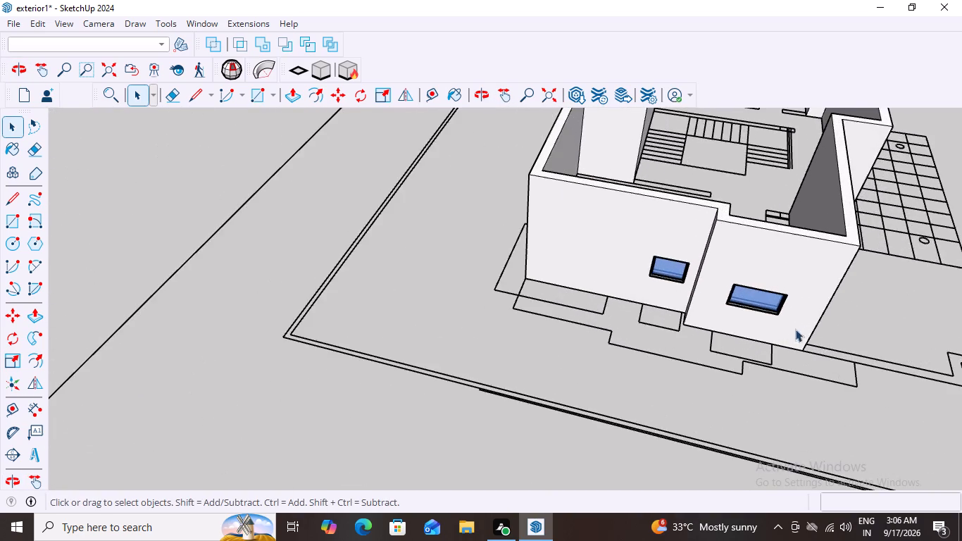
scroll(872, 321, up, 1)
middle_drag(874, 318, 919, 290)
scroll(918, 291, up, 1)
scroll(735, 271, up, 8)
middle_drag(792, 318, 799, 316)
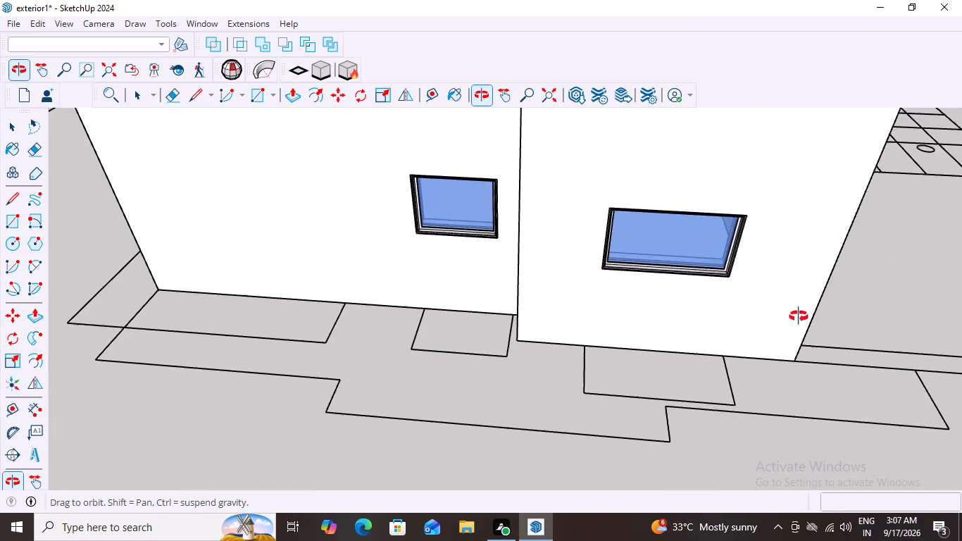
middle_drag(799, 316, 830, 301)
scroll(684, 226, up, 4)
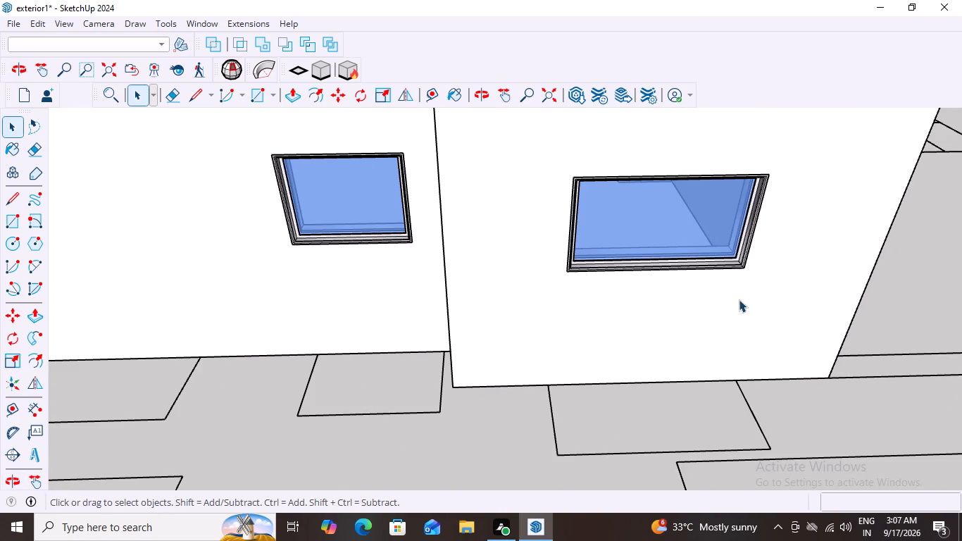
Examine the lower frame profile of the blue-glazed window on the projecting section of the front wall.
scroll(708, 253, up, 12)
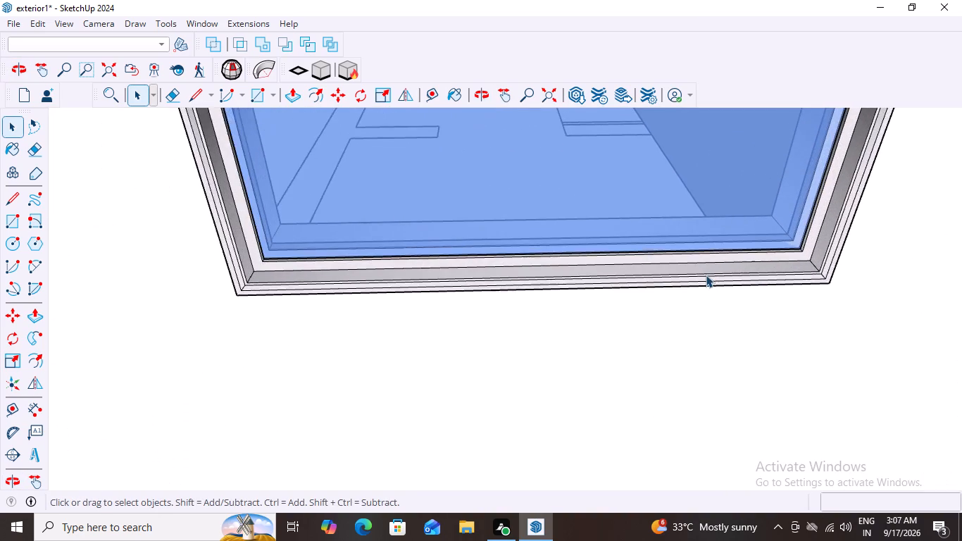
scroll(706, 275, up, 1)
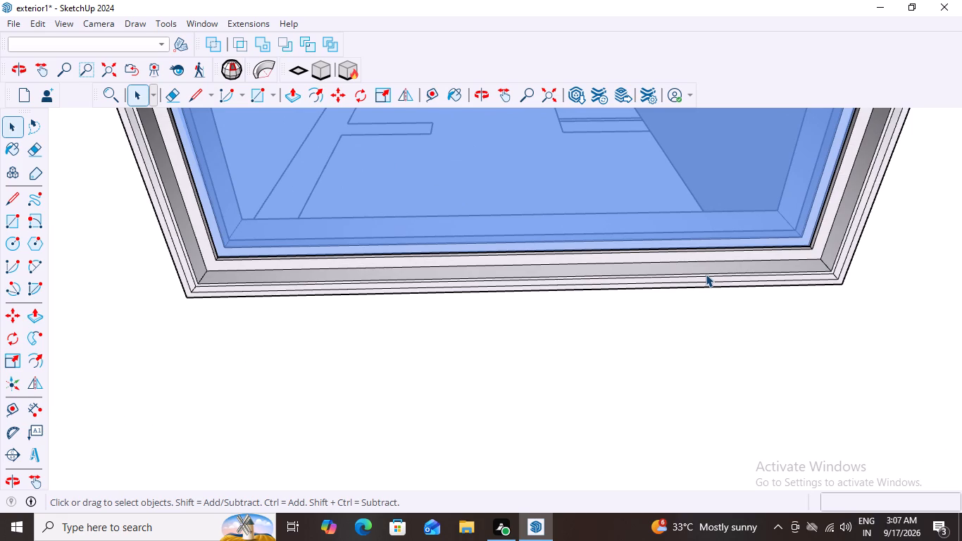
scroll(221, 282, up, 8)
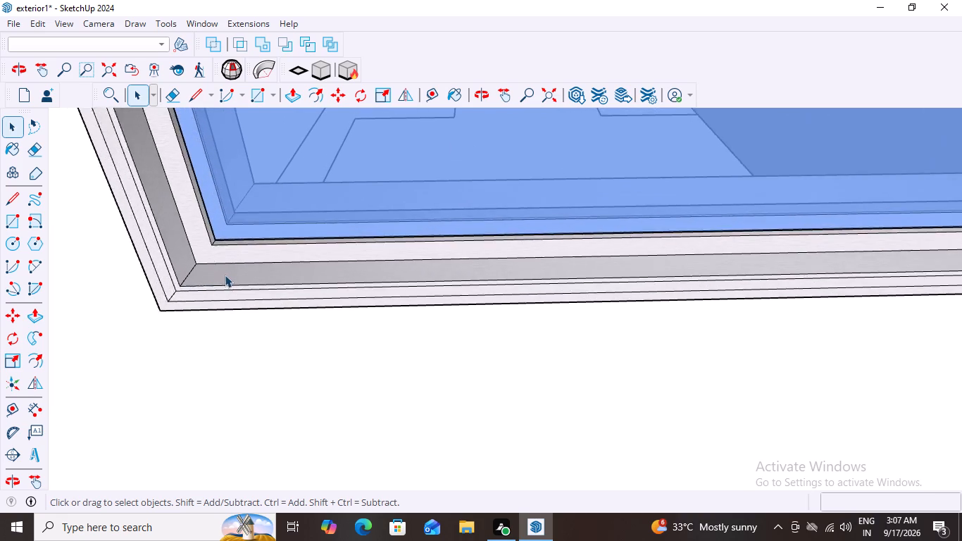
scroll(225, 275, up, 20)
scroll(225, 275, up, 4)
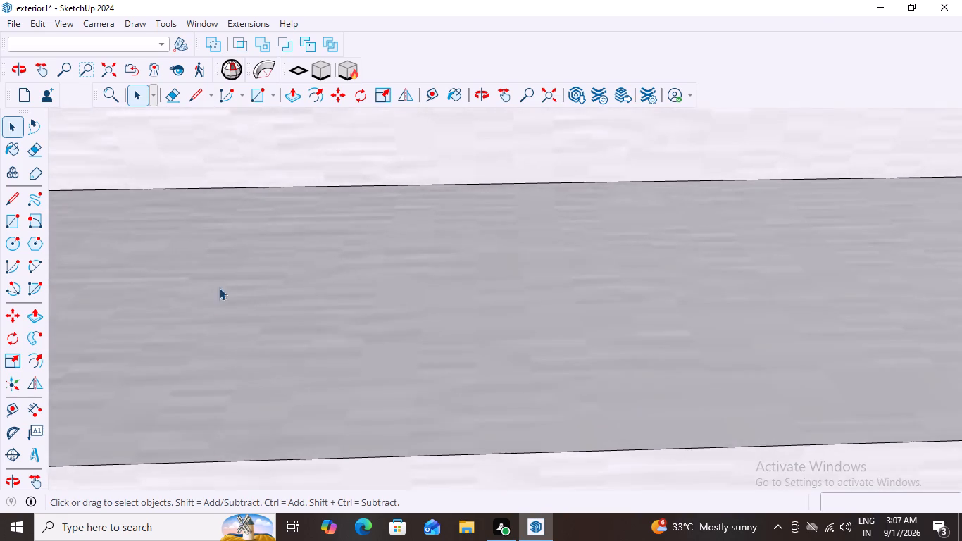
scroll(219, 287, up, 3)
scroll(227, 273, down, 20)
scroll(227, 273, down, 1)
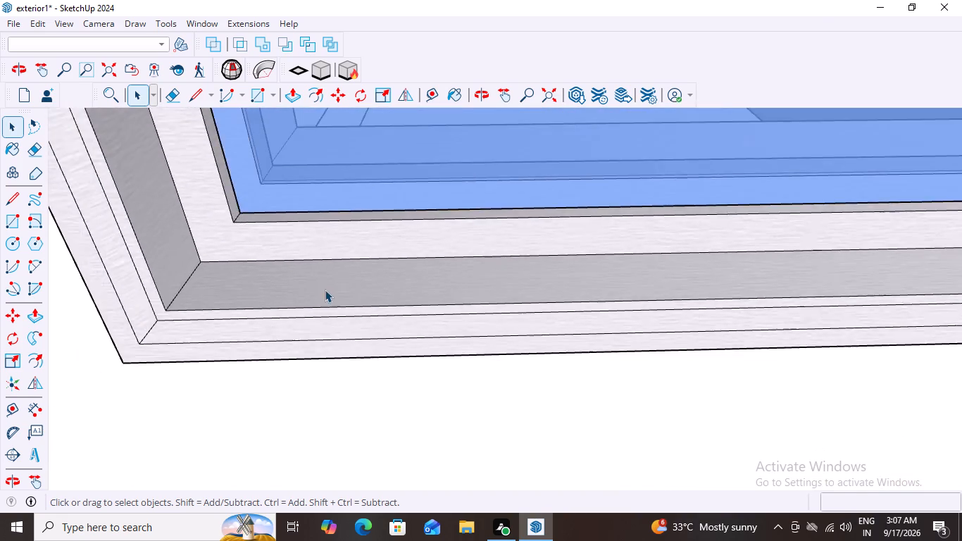
scroll(325, 290, down, 20)
scroll(325, 290, down, 11)
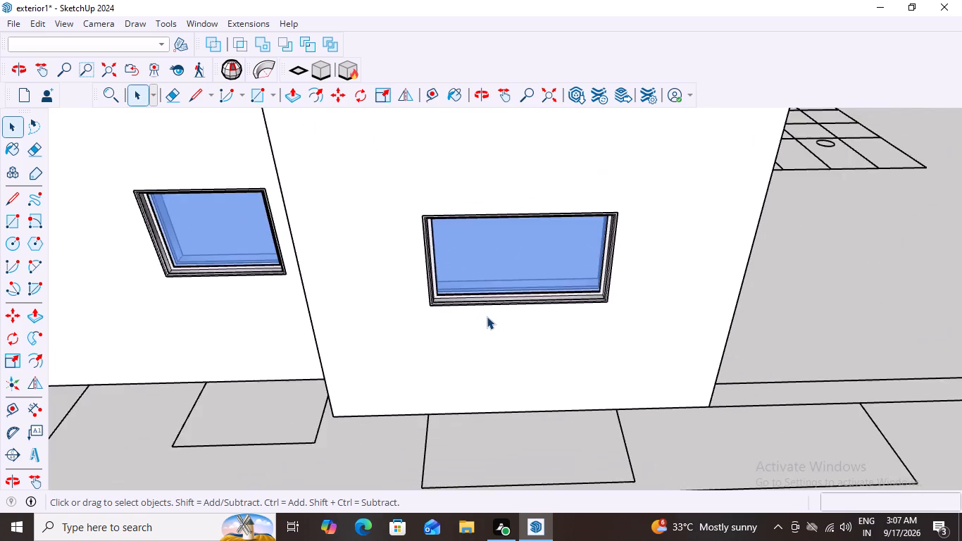
scroll(496, 314, down, 14)
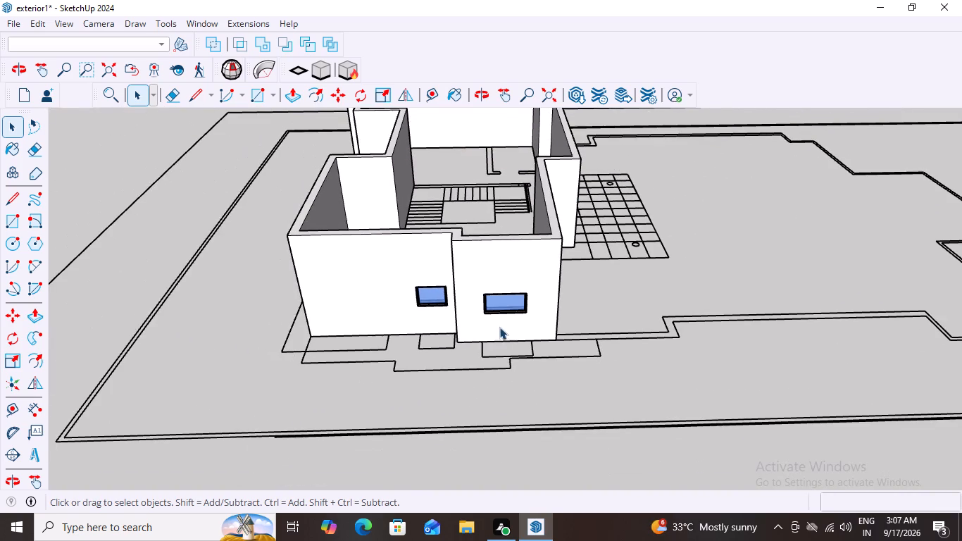
Show the hidden back edges and draw a ground-level rectangle about 1448 by 1448 mm spanning the building's outer wall corner.
middle_drag(370, 342, 585, 330)
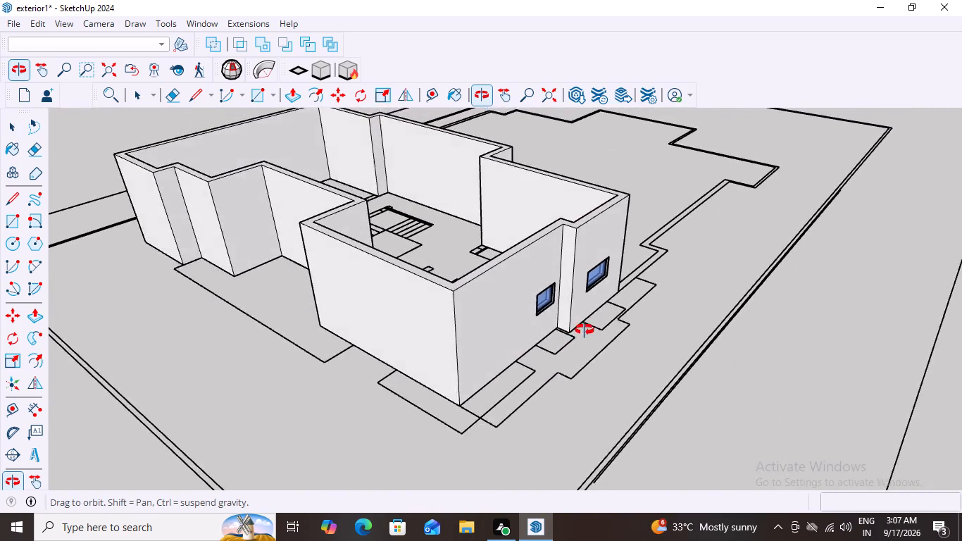
middle_drag(585, 330, 557, 340)
scroll(430, 372, up, 3)
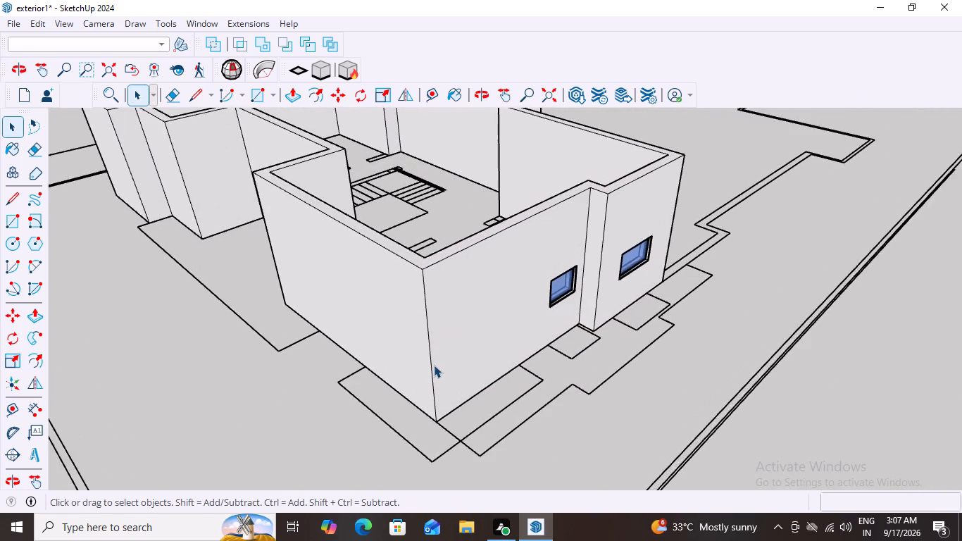
scroll(434, 365, up, 1)
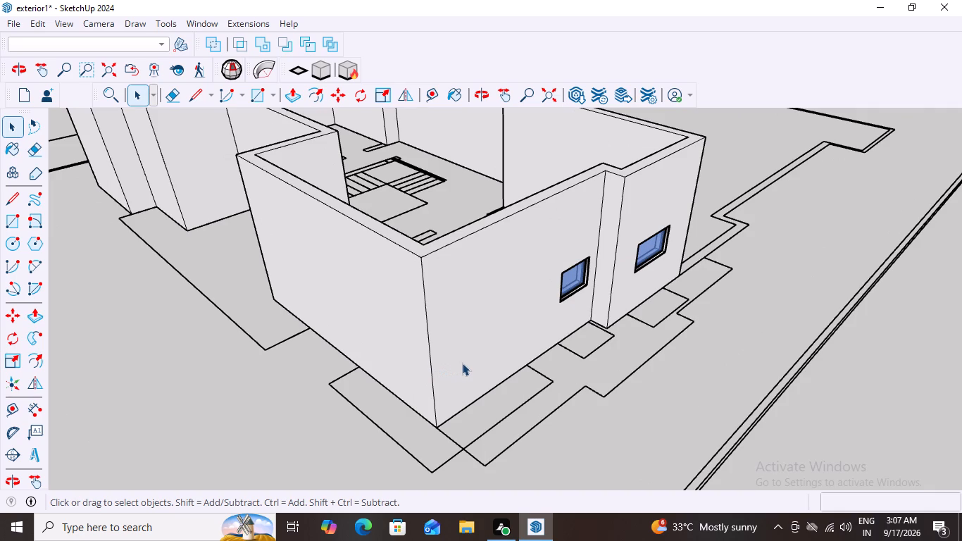
key(k)
scroll(442, 416, up, 2)
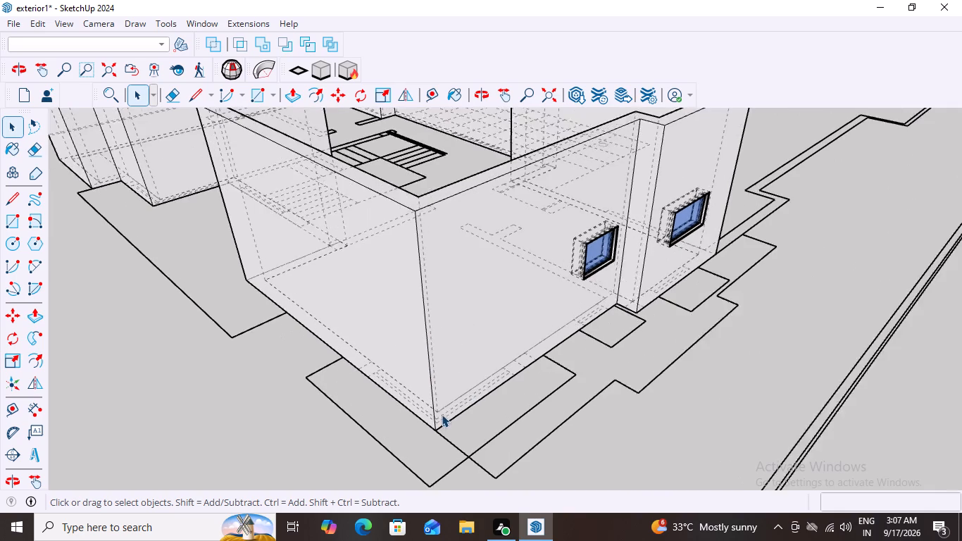
scroll(442, 414, up, 1)
middle_drag(466, 402, 439, 409)
scroll(437, 412, up, 6)
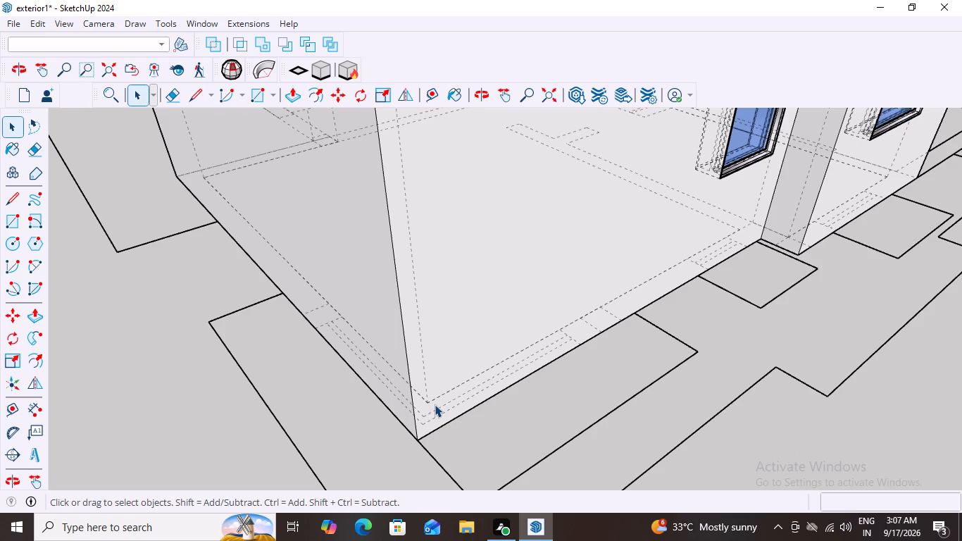
key(r)
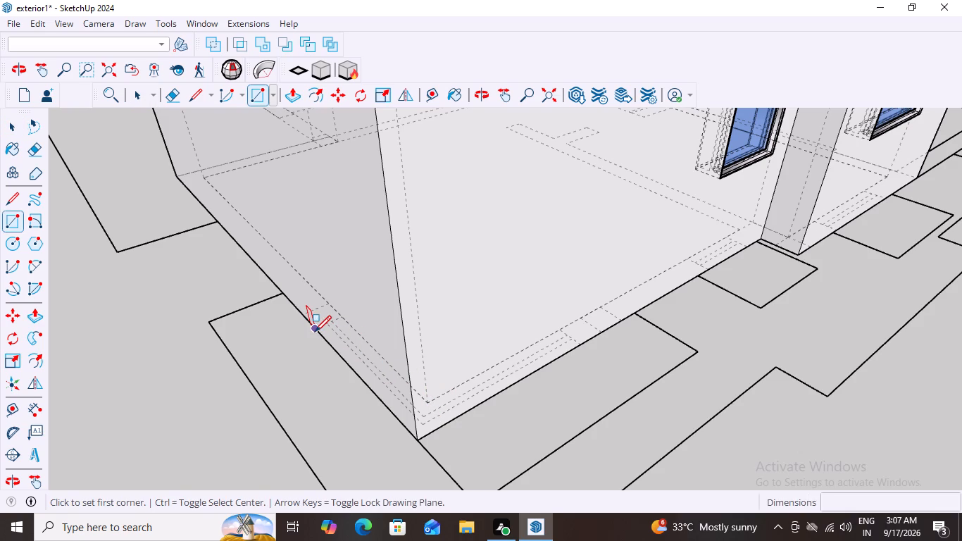
click(317, 330)
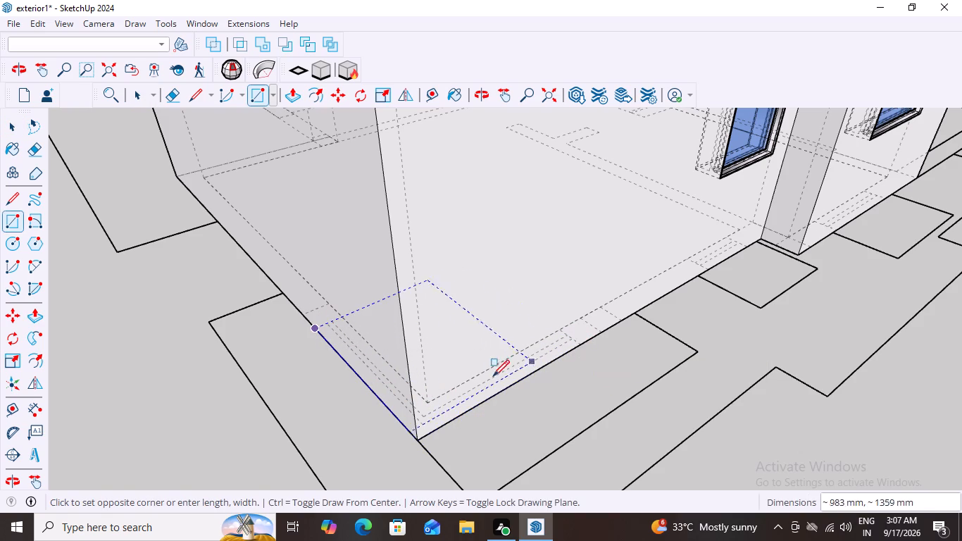
click(577, 349)
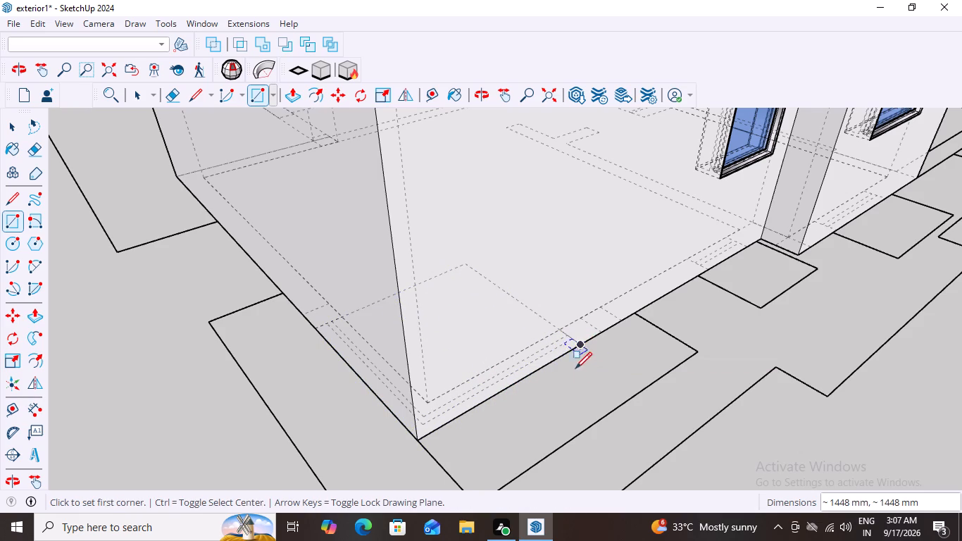
Push/Pull the corner rectangle upward 600 mm into a block.
key(space)
text(p)
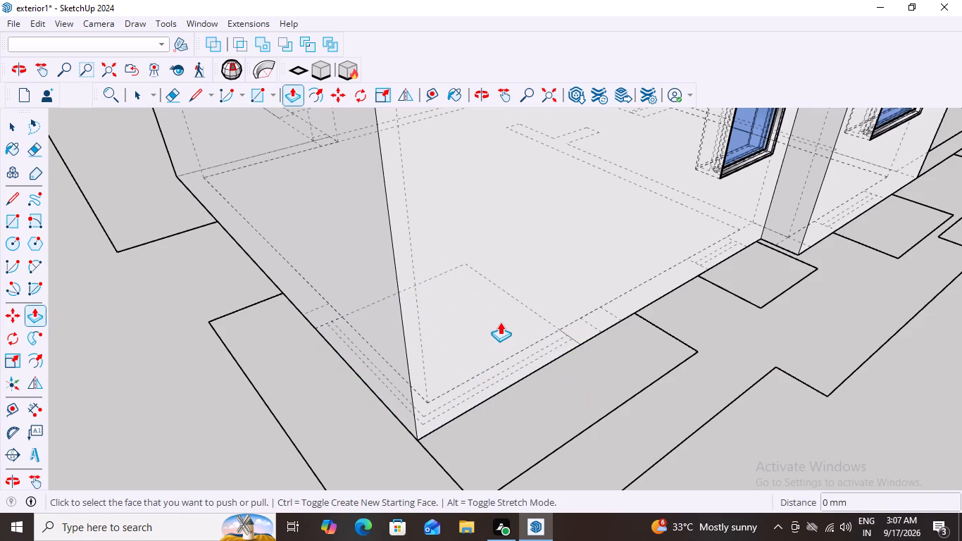
click(500, 322)
text(600)
key(Return)
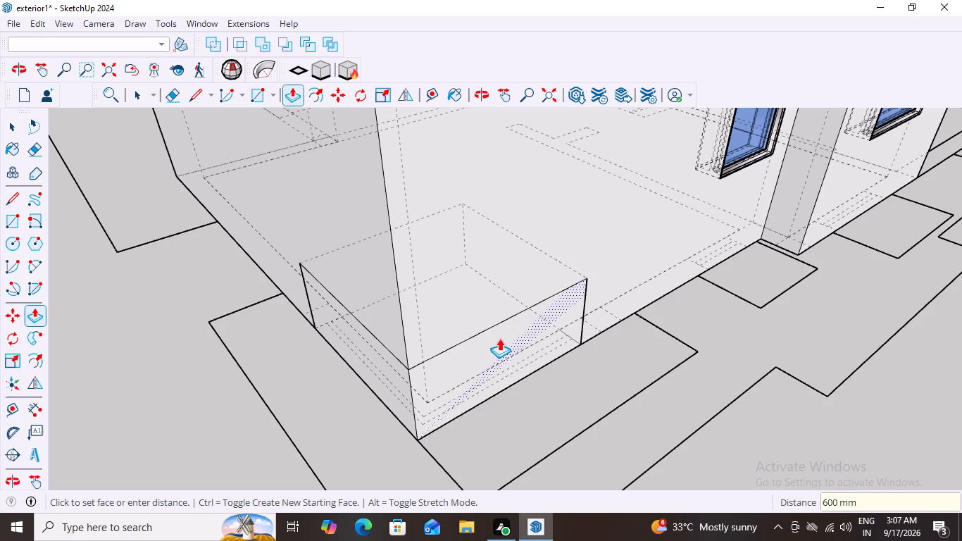
Push/Pull the block's two outer side faces outward 200 mm each, beyond the walls.
click(499, 338)
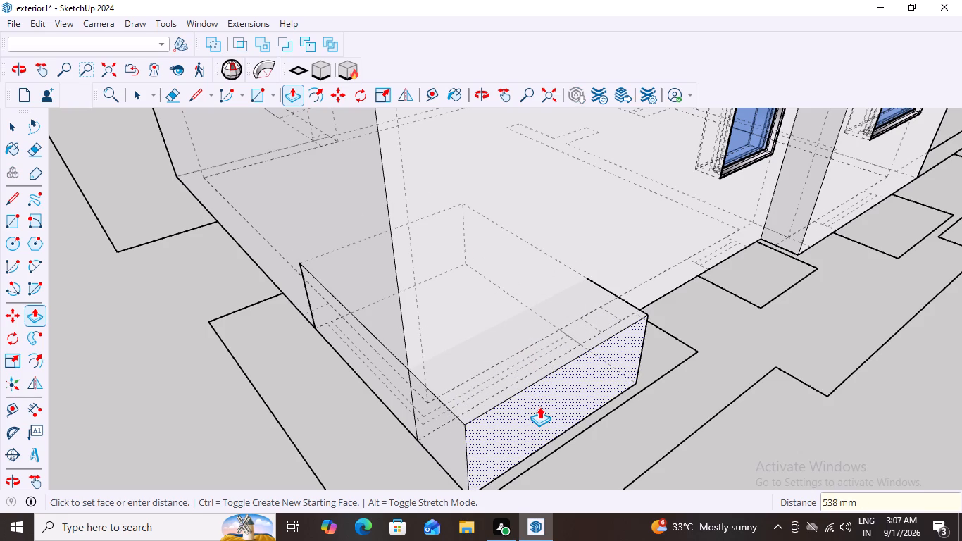
text(200)
key(Return)
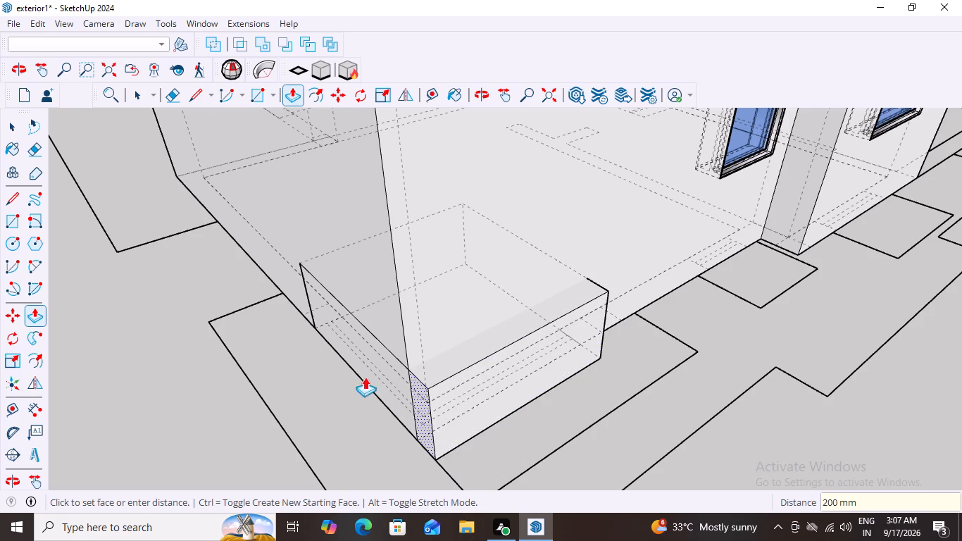
middle_drag(352, 414, 298, 411)
click(354, 323)
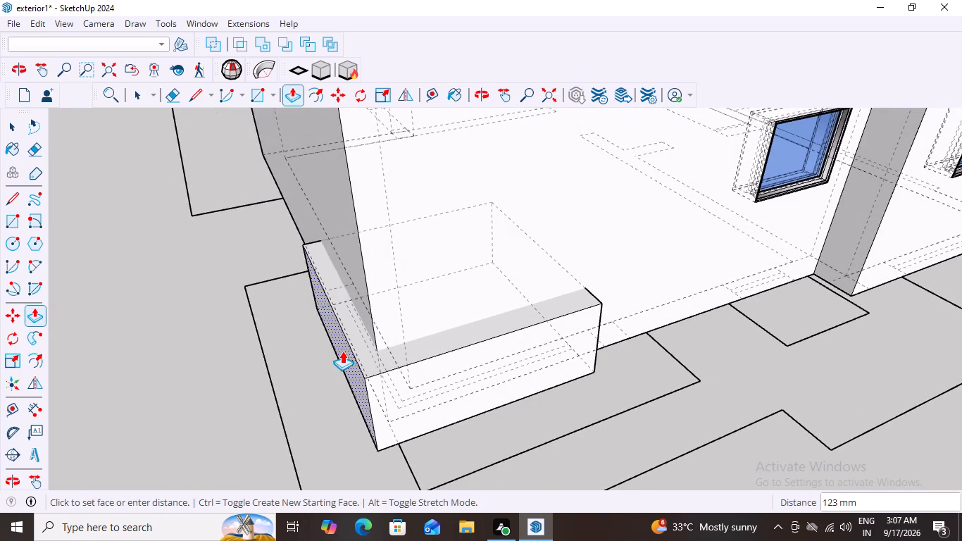
text(200)
key(Return)
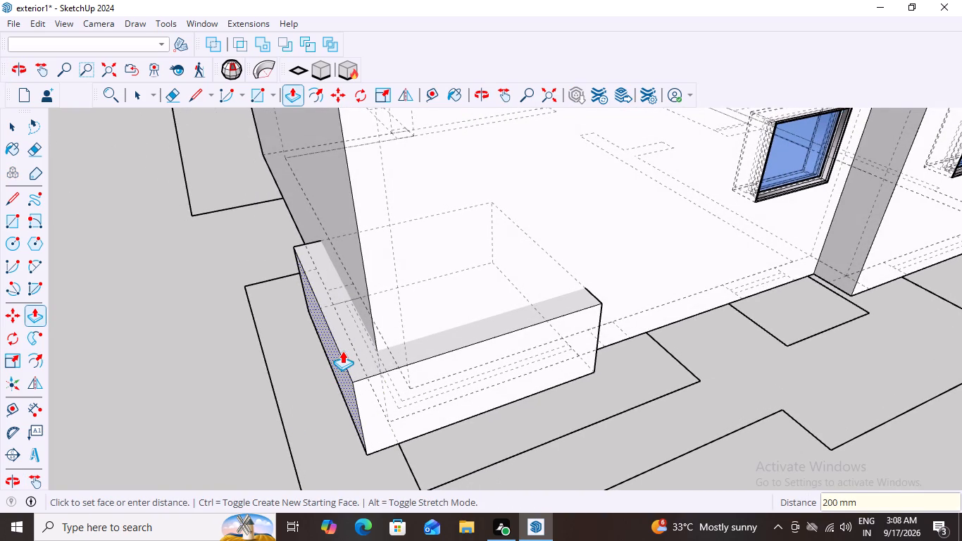
Select the whole corner block and make it a group.
key(space)
triple_click(402, 383)
triple_click(402, 383)
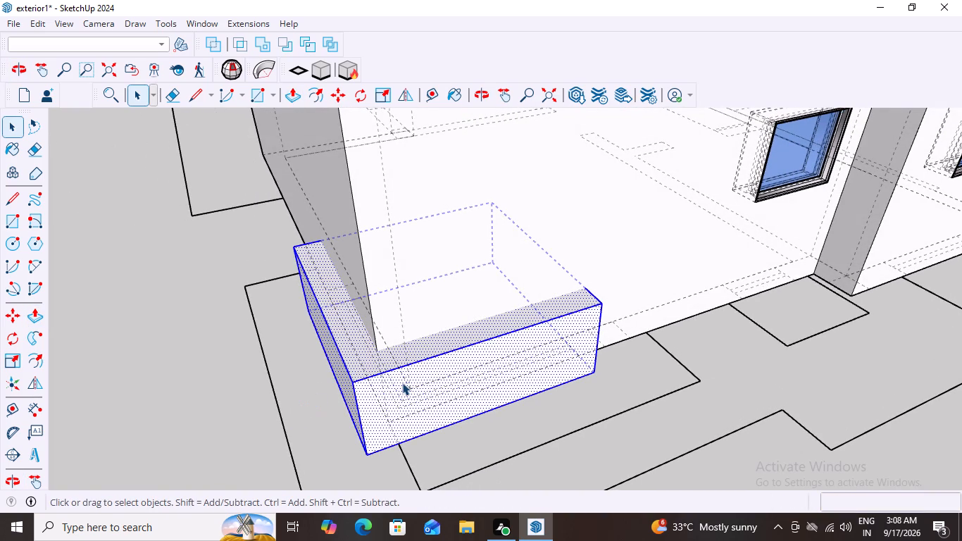
right_click(402, 383)
click(448, 254)
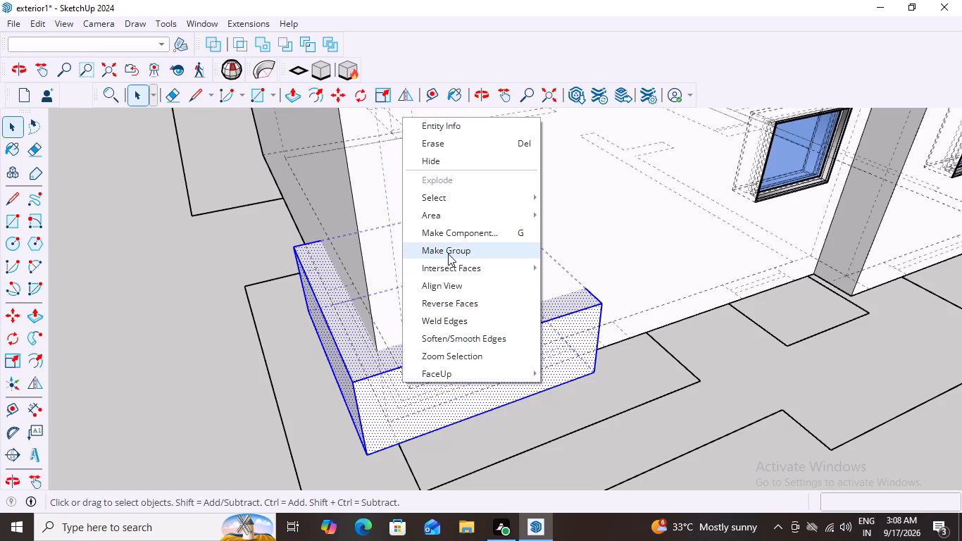
Move the corner block group vertically up 3' from its base corner.
key(m)
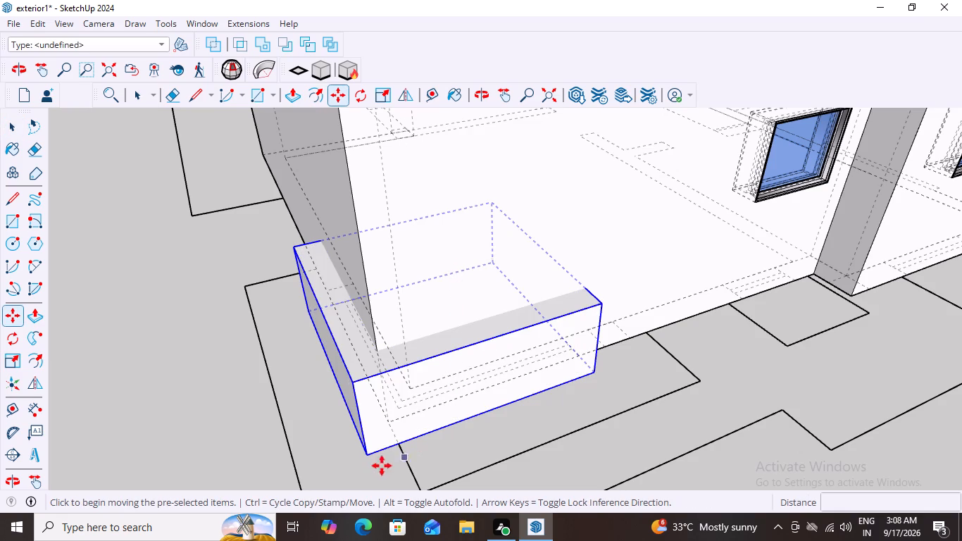
click(368, 455)
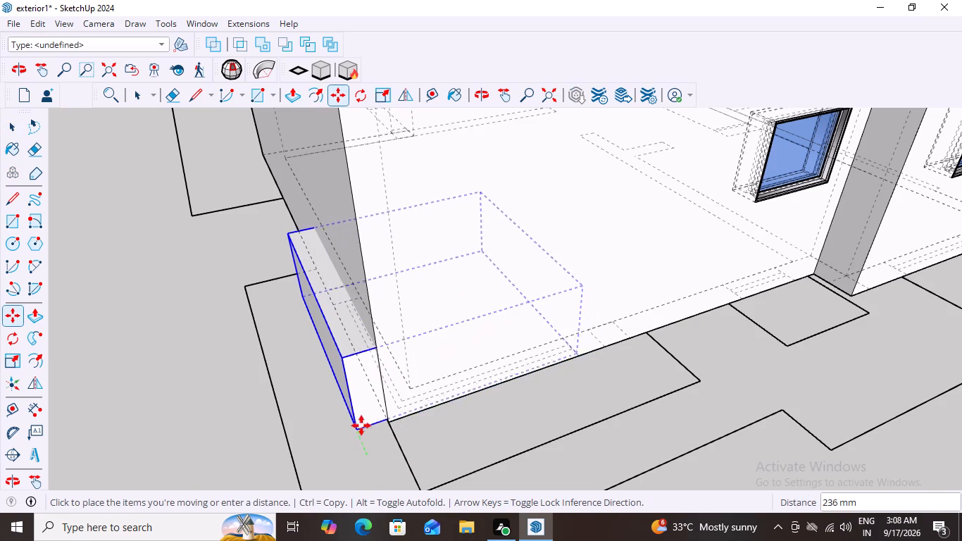
key(Up)
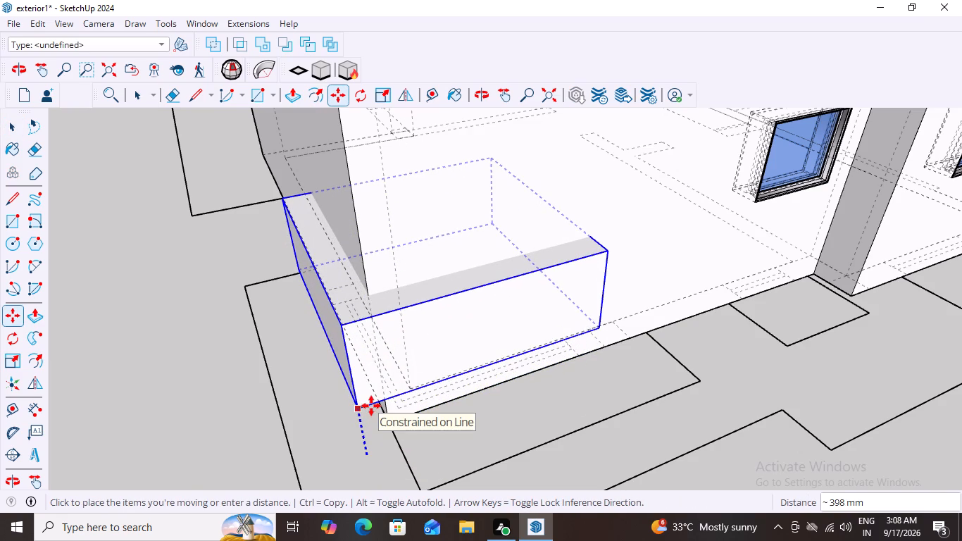
key(3)
key(apostrophe)
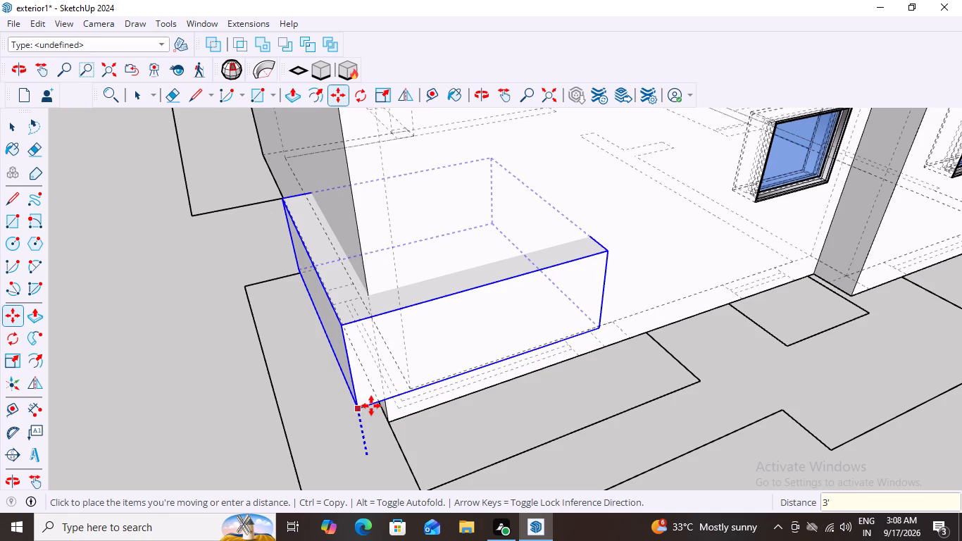
key(Return)
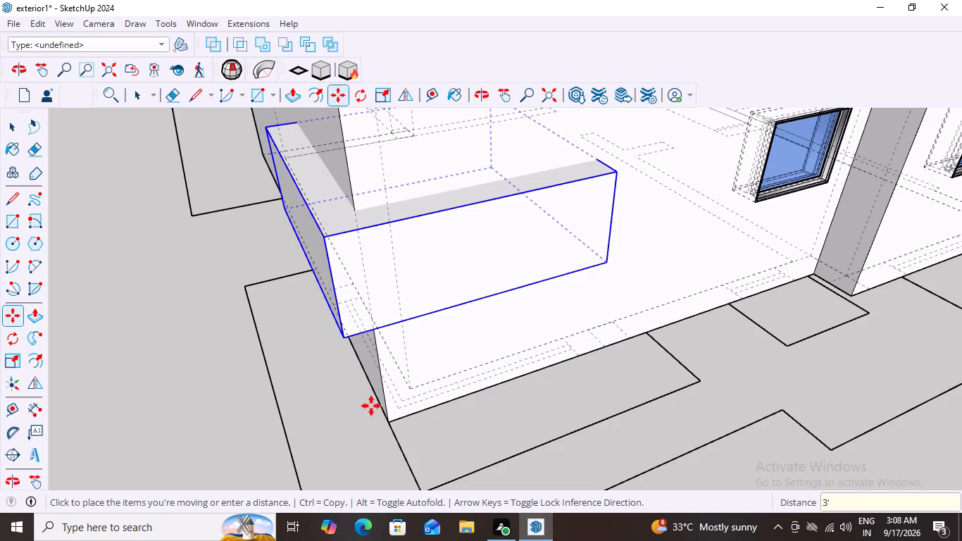
key(space)
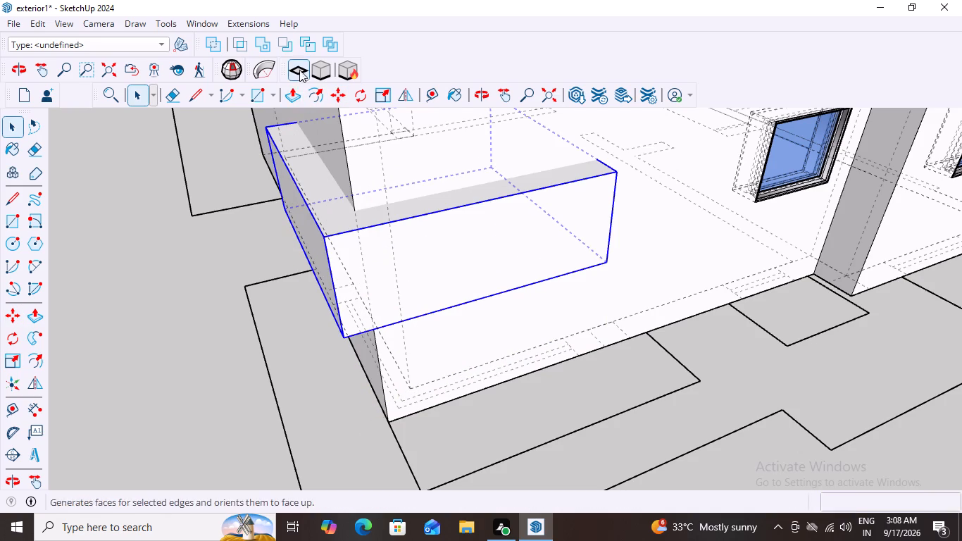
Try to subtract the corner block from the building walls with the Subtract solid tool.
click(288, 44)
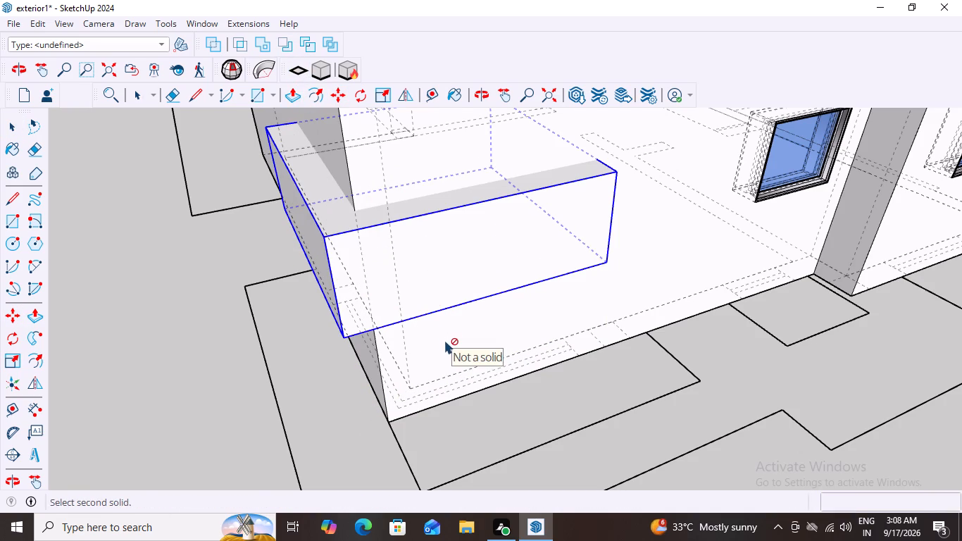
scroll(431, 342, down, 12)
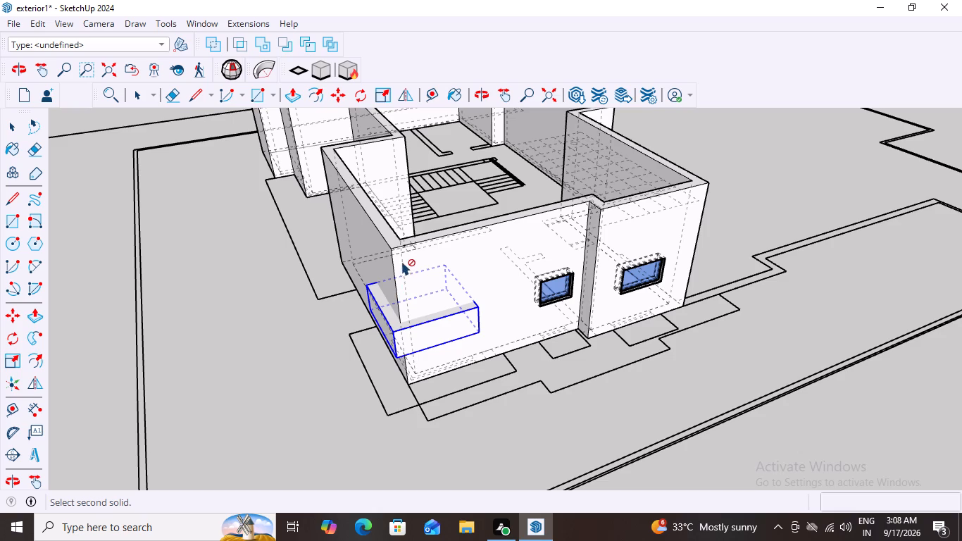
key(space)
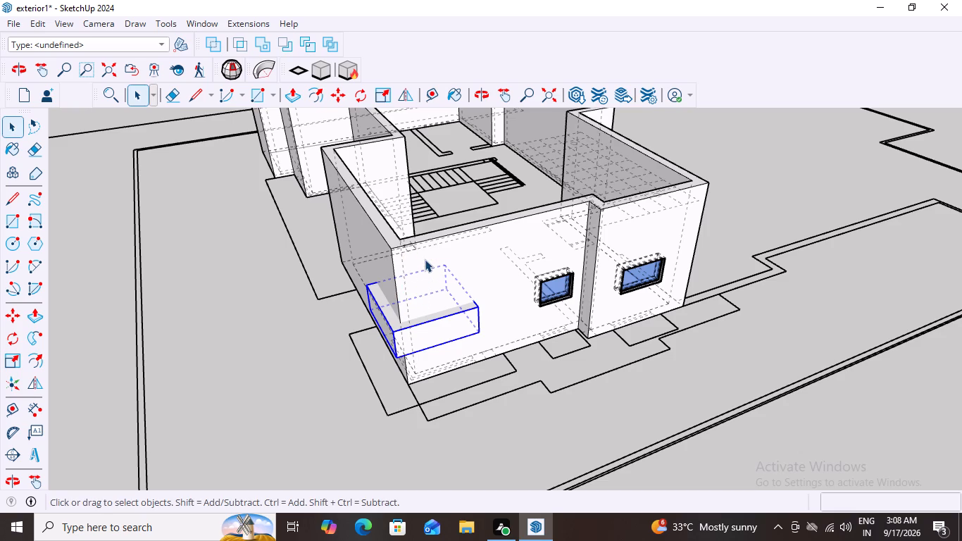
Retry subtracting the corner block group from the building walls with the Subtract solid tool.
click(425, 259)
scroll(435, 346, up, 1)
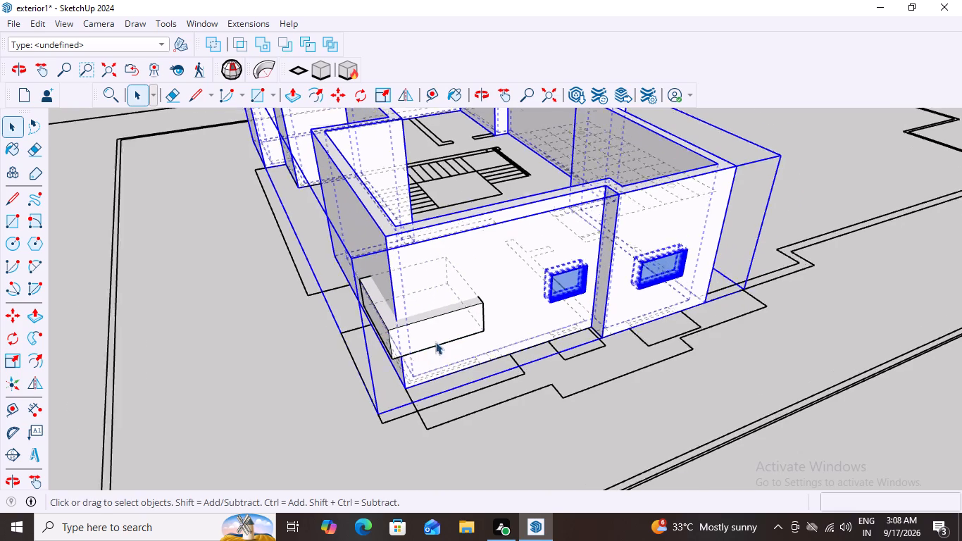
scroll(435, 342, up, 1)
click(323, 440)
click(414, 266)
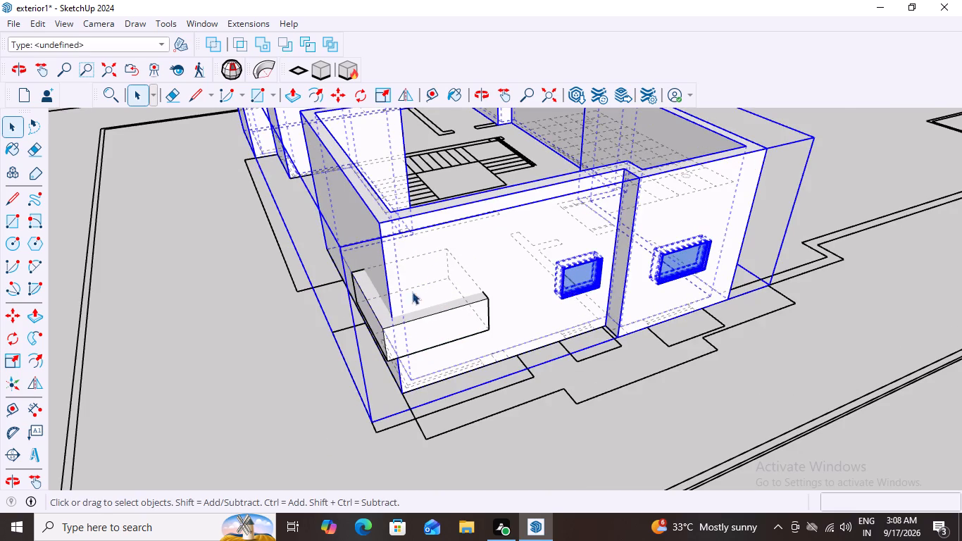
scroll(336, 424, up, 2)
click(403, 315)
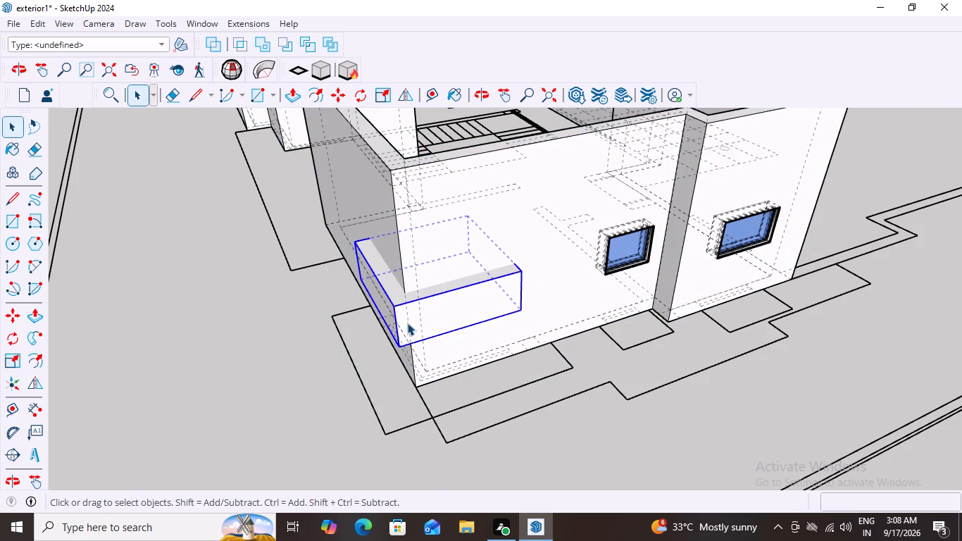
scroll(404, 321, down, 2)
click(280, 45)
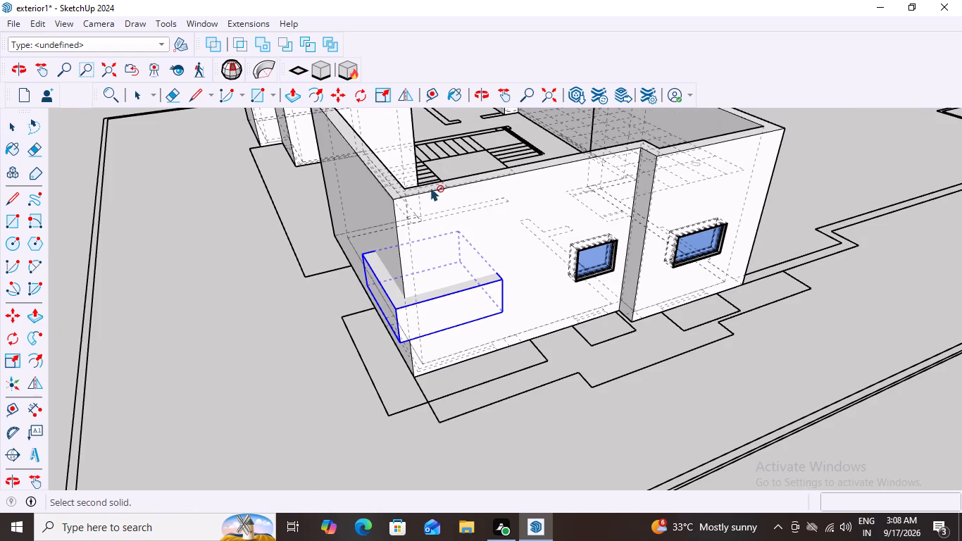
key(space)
Examine the nesting of the building walls group and the corner block group by opening each for editing.
scroll(282, 391, down, 8)
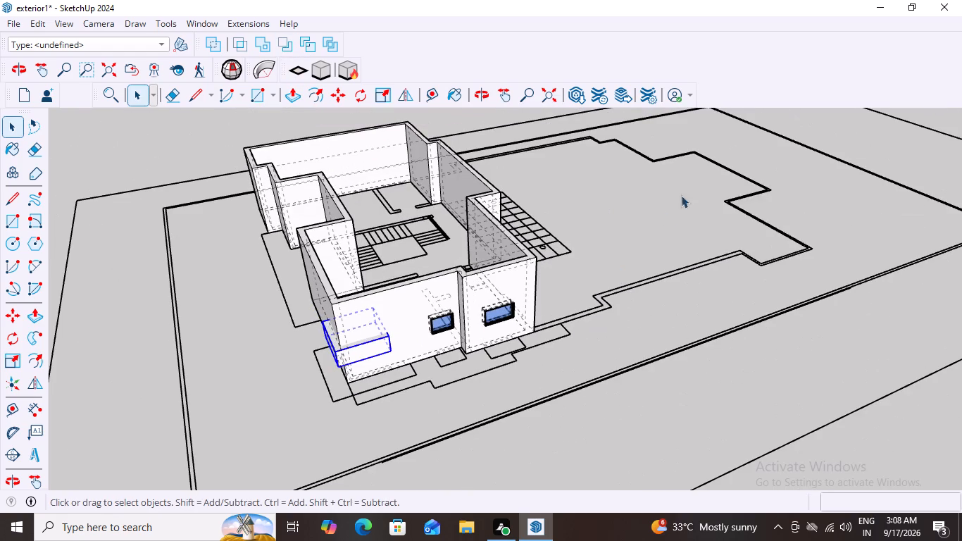
click(656, 195)
double_click(503, 287)
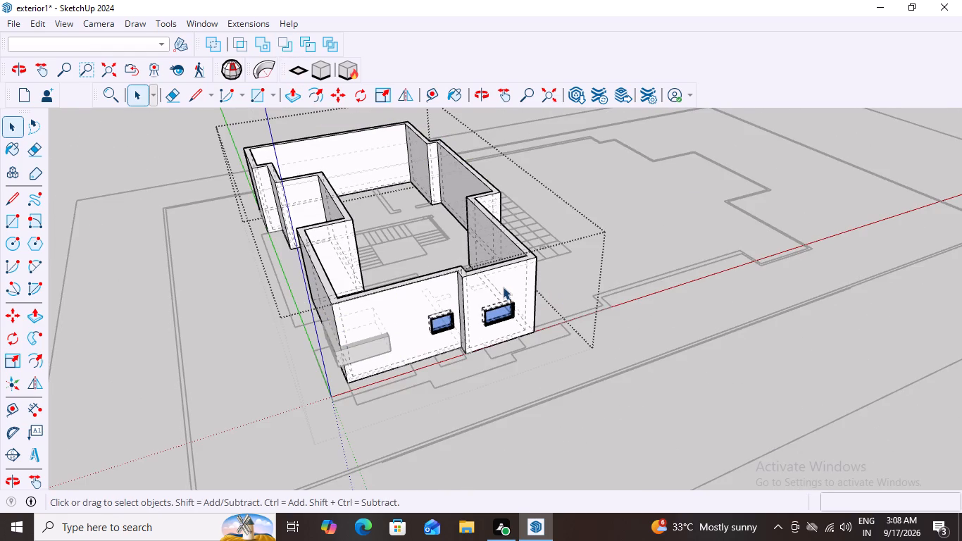
scroll(354, 393, up, 2)
click(354, 346)
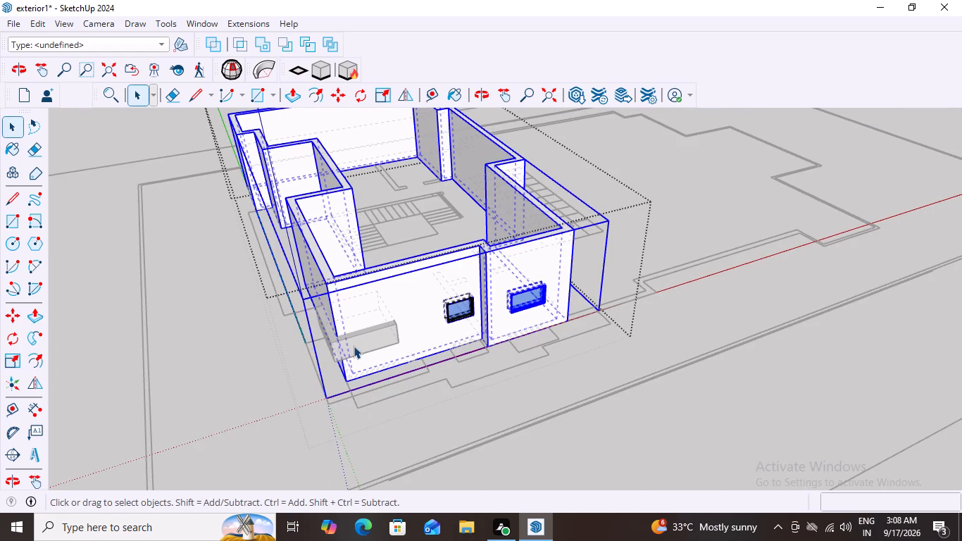
click(354, 346)
click(354, 346)
click(354, 346)
double_click(354, 346)
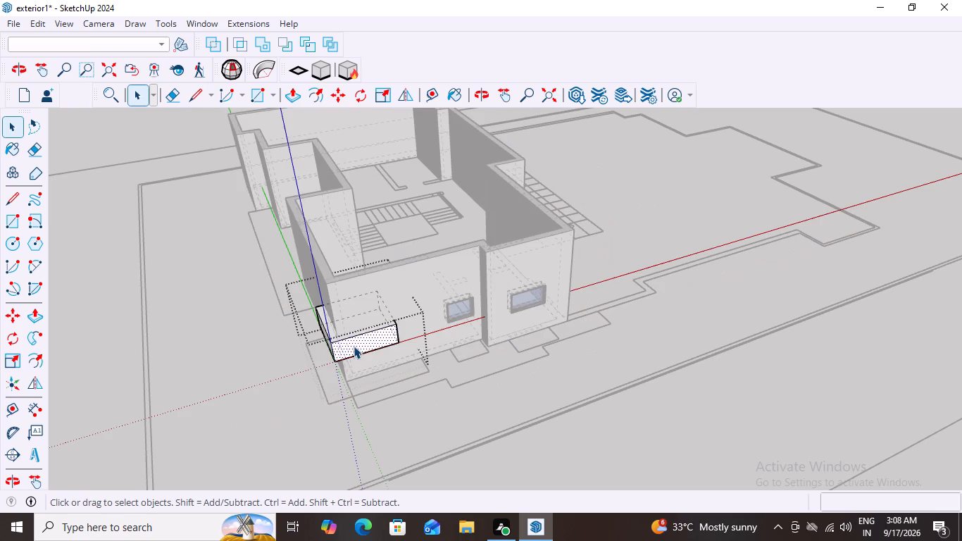
double_click(354, 346)
scroll(354, 346, down, 4)
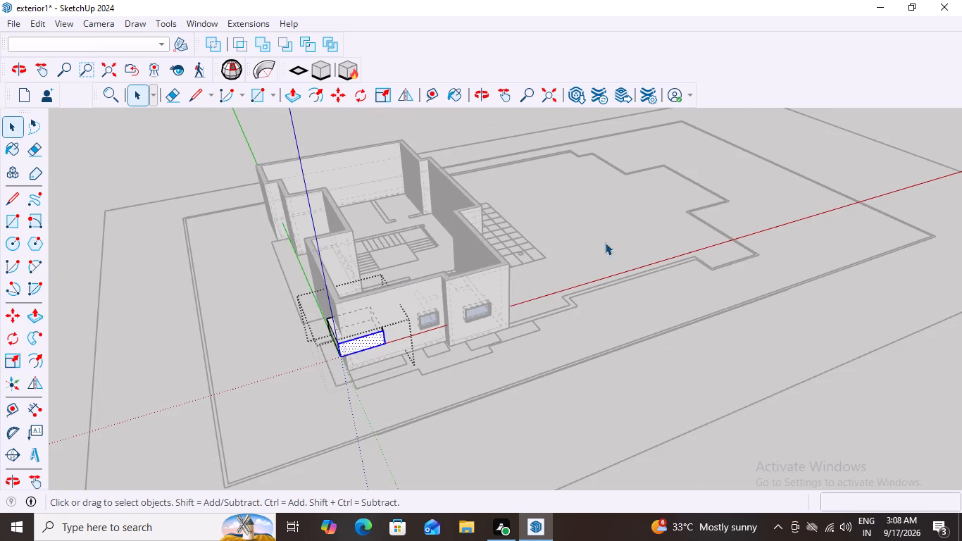
scroll(730, 298, down, 7)
click(337, 185)
scroll(461, 358, up, 2)
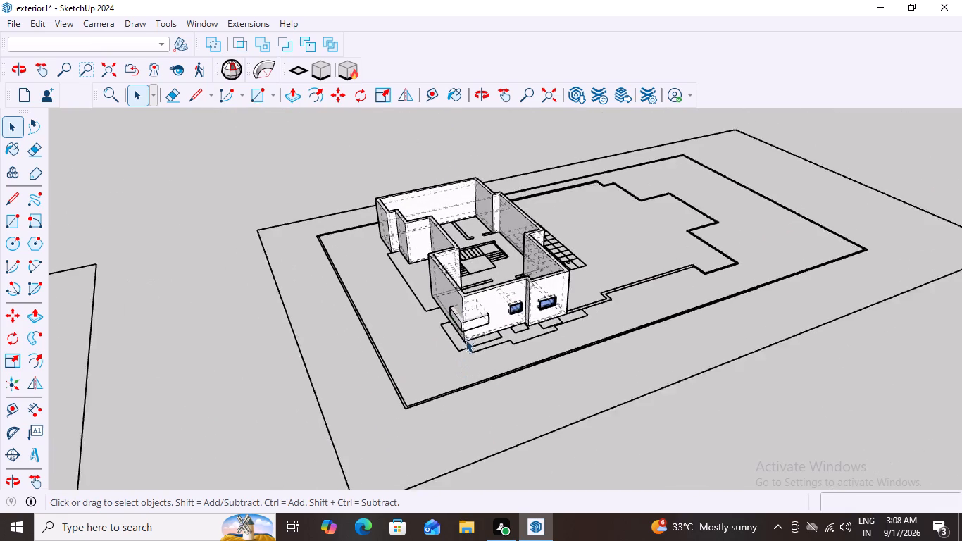
scroll(466, 340, up, 8)
click(478, 311)
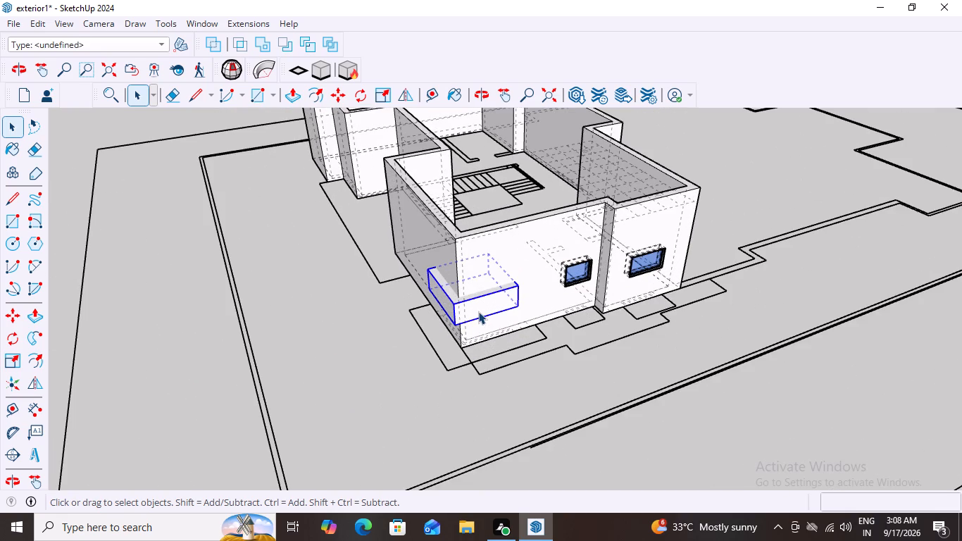
click(158, 247)
scroll(236, 344, down, 3)
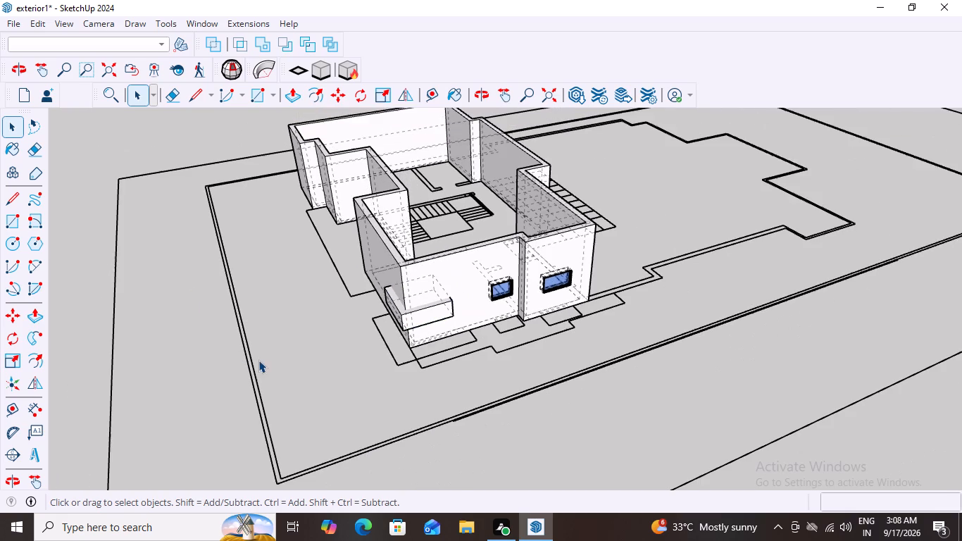
double_click(404, 269)
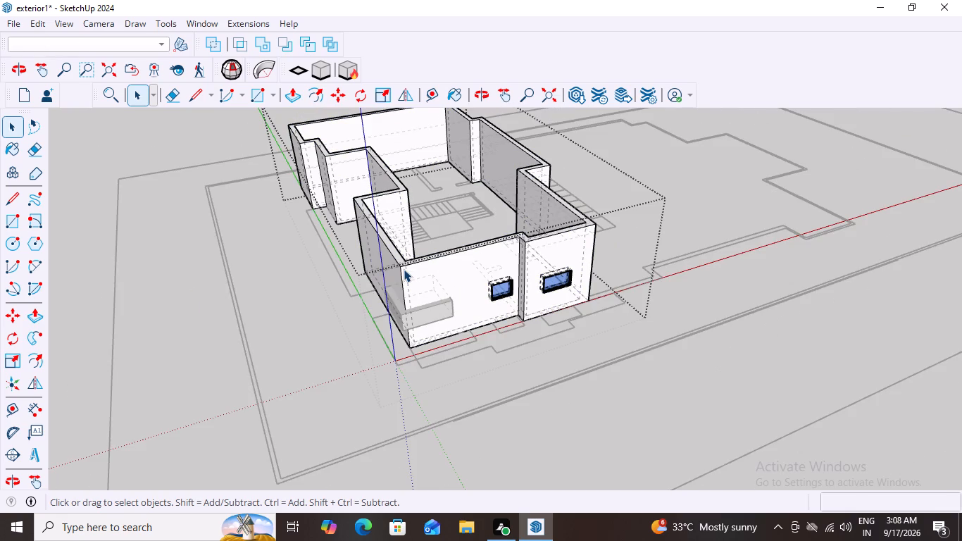
click(404, 269)
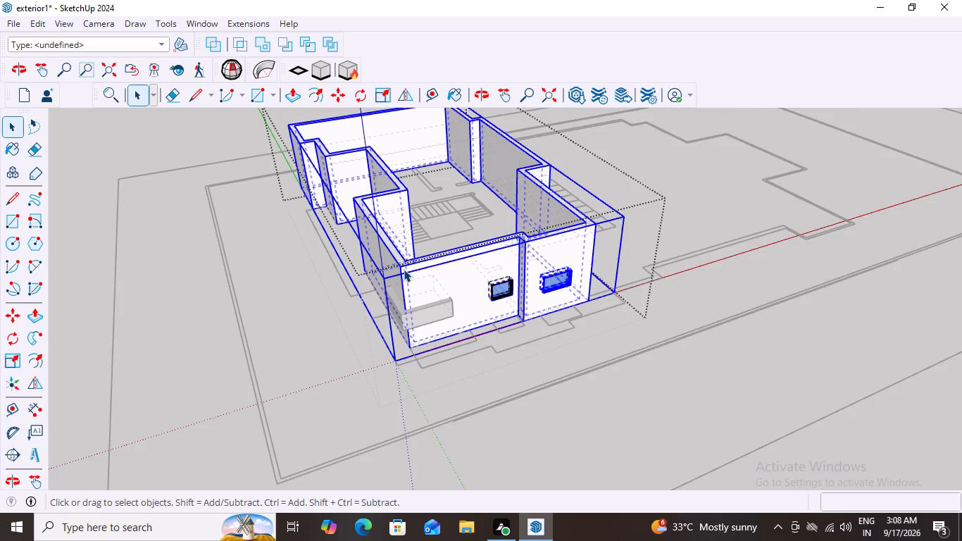
click(180, 305)
scroll(401, 330, up, 2)
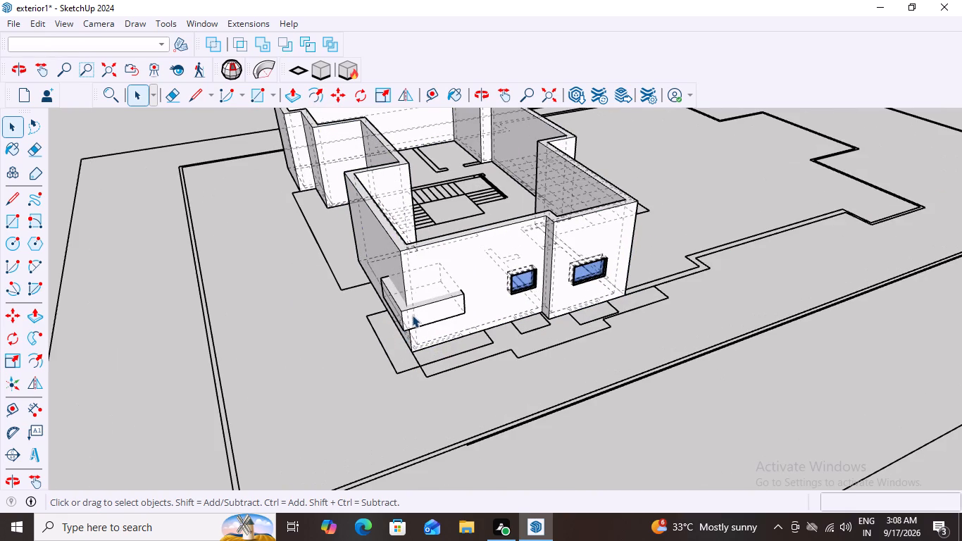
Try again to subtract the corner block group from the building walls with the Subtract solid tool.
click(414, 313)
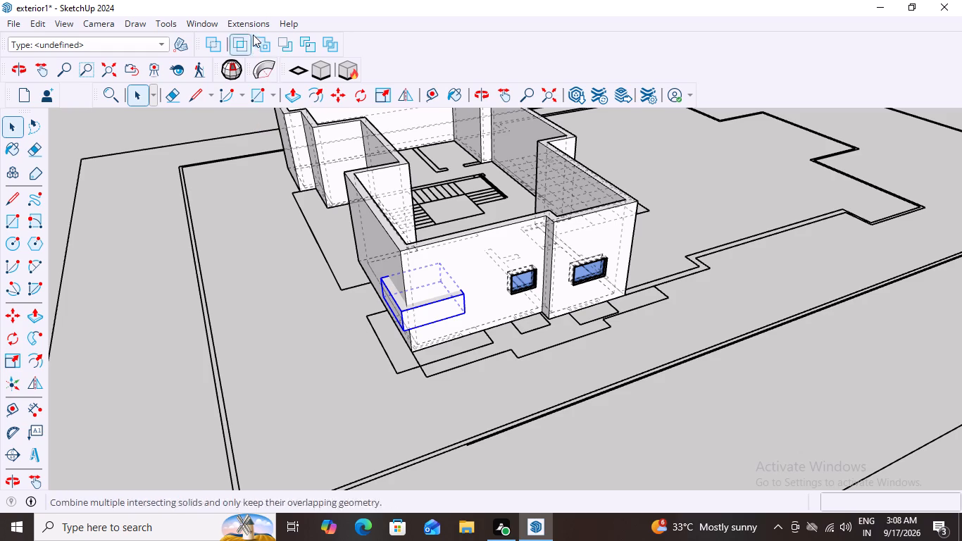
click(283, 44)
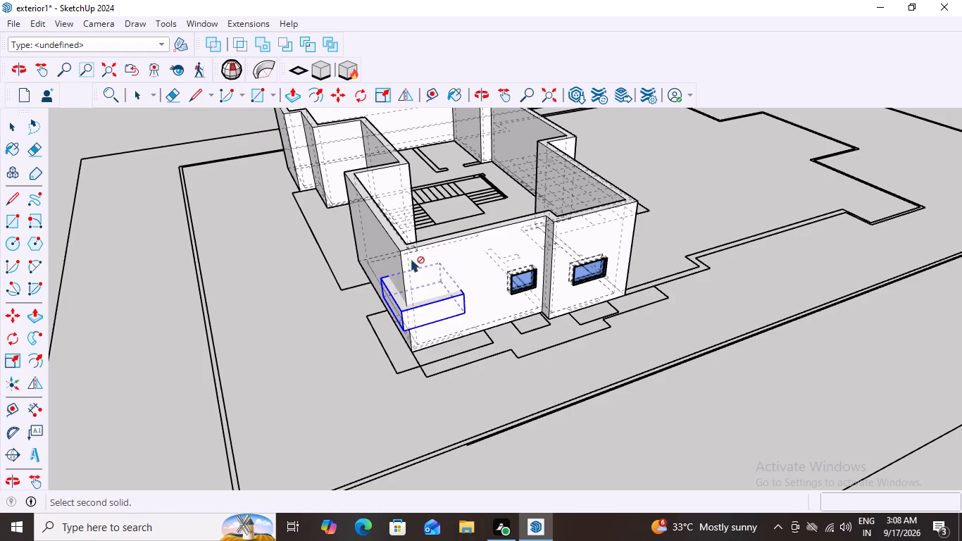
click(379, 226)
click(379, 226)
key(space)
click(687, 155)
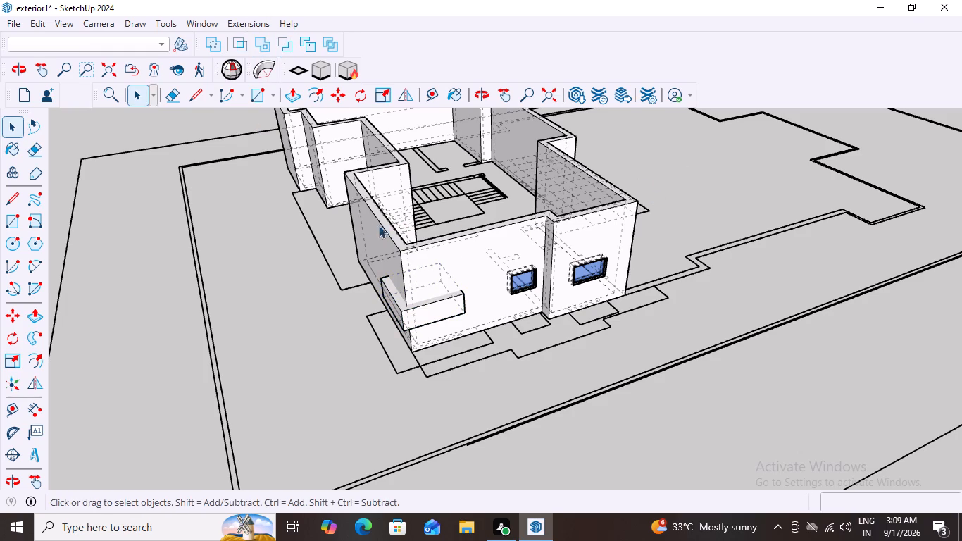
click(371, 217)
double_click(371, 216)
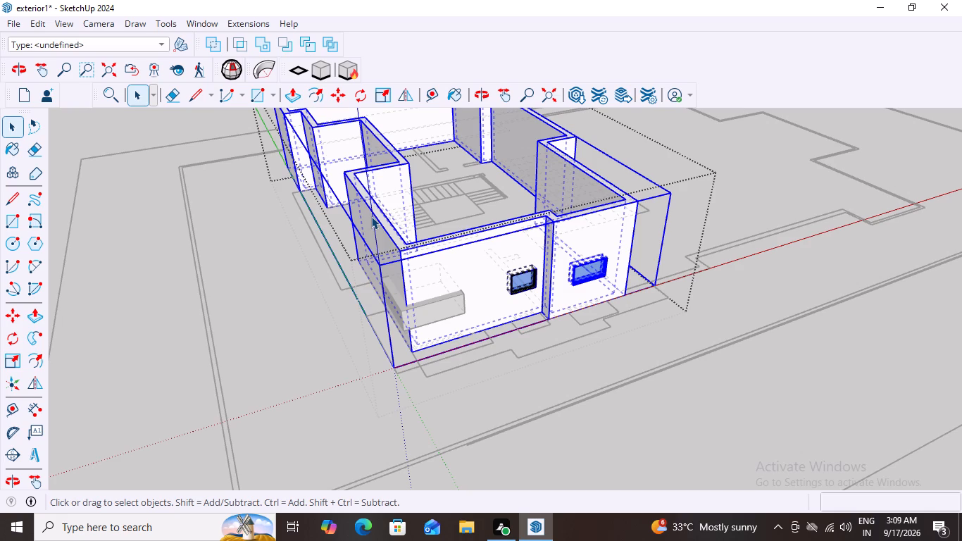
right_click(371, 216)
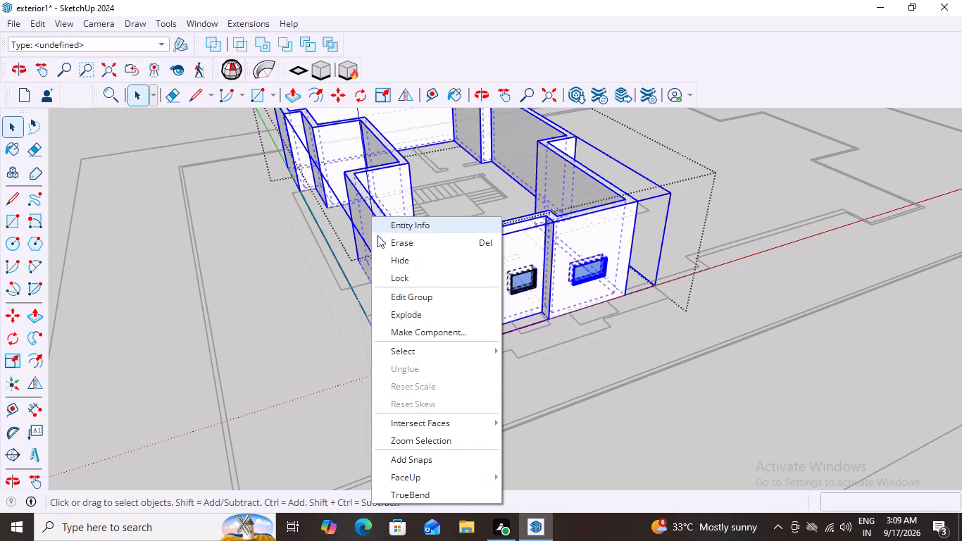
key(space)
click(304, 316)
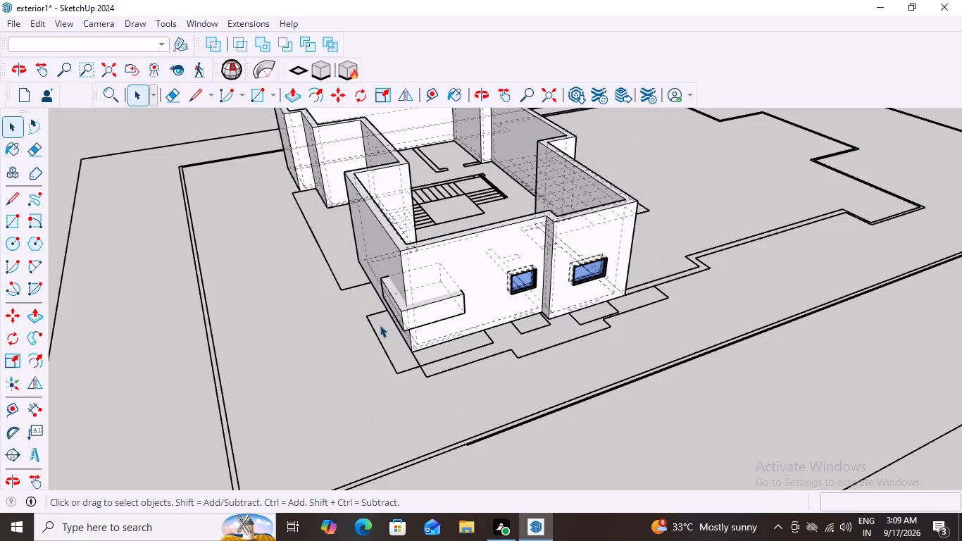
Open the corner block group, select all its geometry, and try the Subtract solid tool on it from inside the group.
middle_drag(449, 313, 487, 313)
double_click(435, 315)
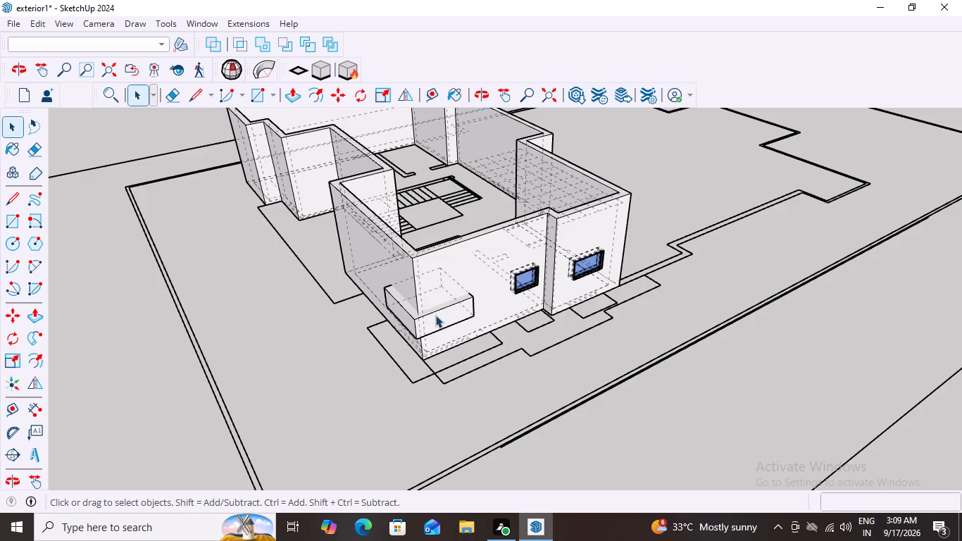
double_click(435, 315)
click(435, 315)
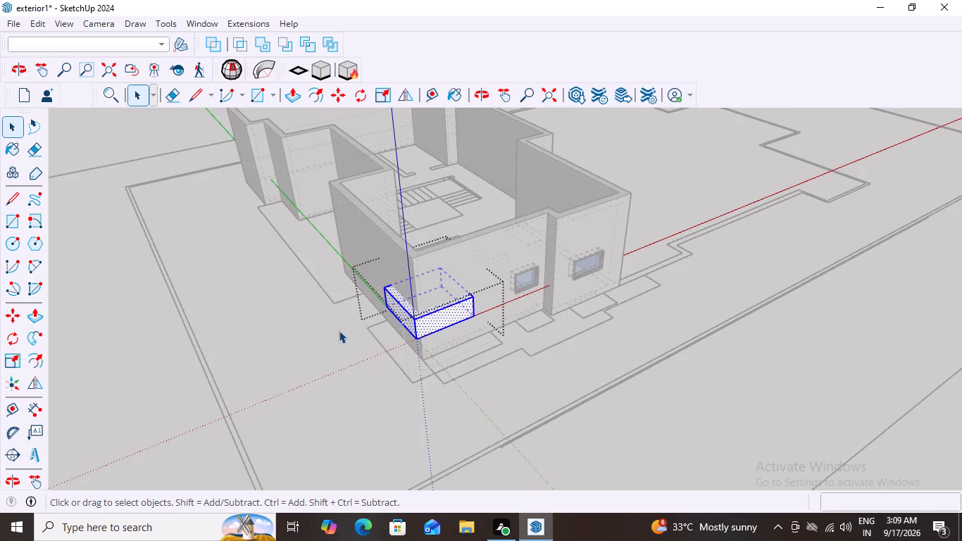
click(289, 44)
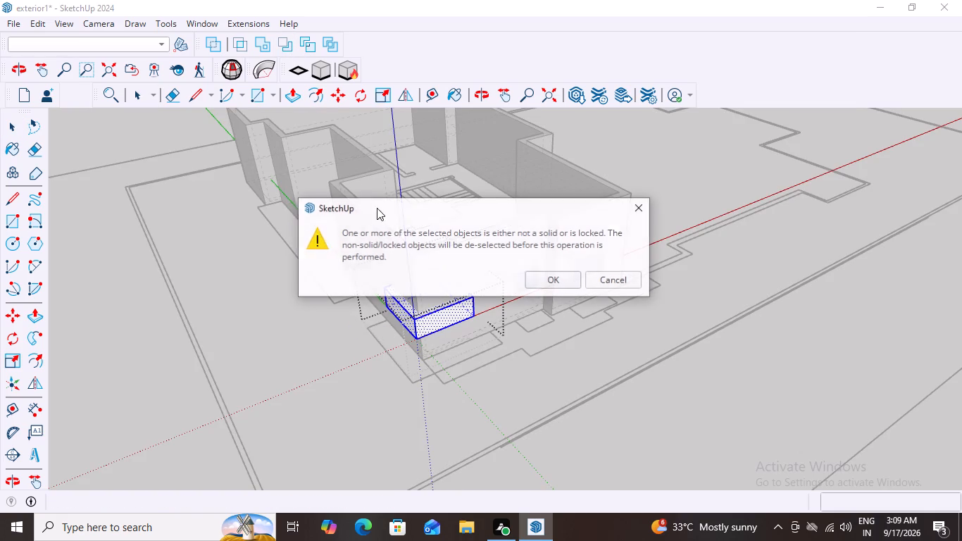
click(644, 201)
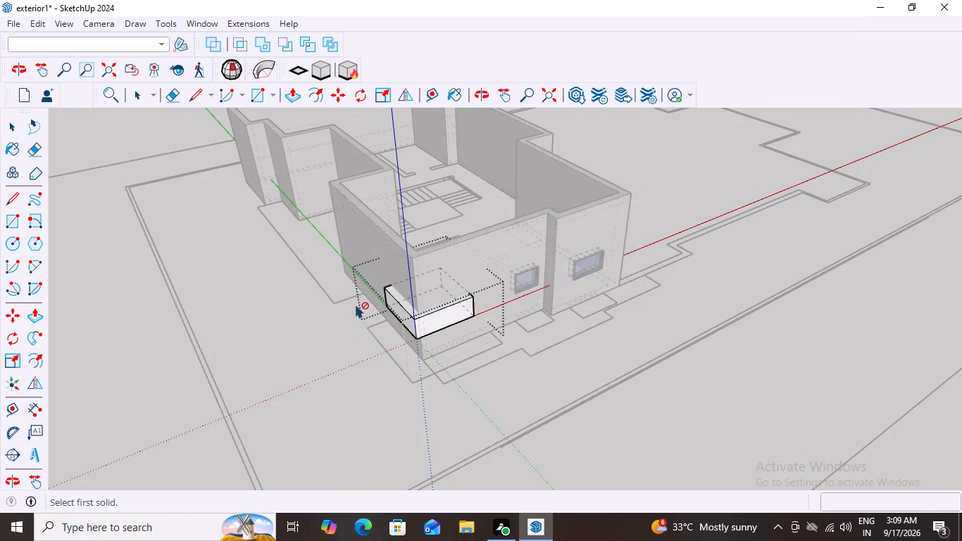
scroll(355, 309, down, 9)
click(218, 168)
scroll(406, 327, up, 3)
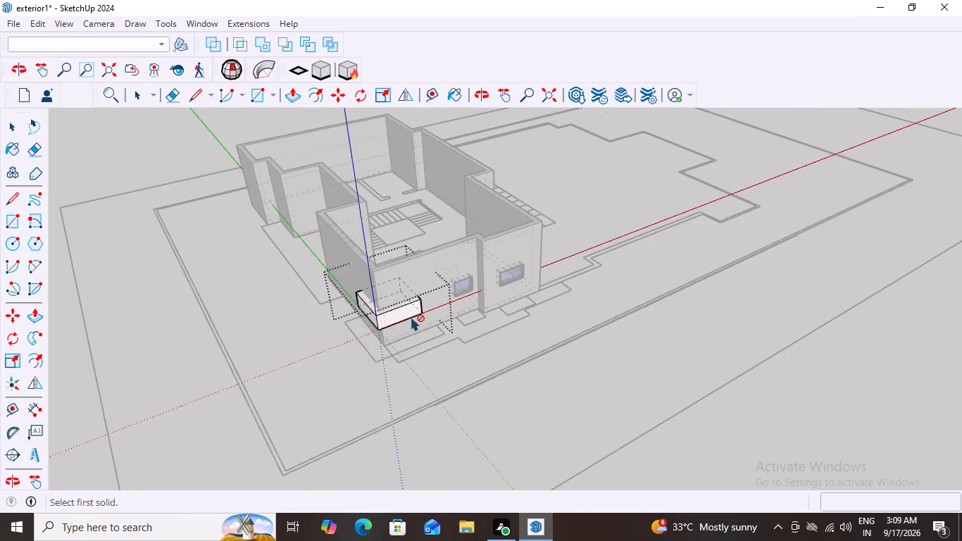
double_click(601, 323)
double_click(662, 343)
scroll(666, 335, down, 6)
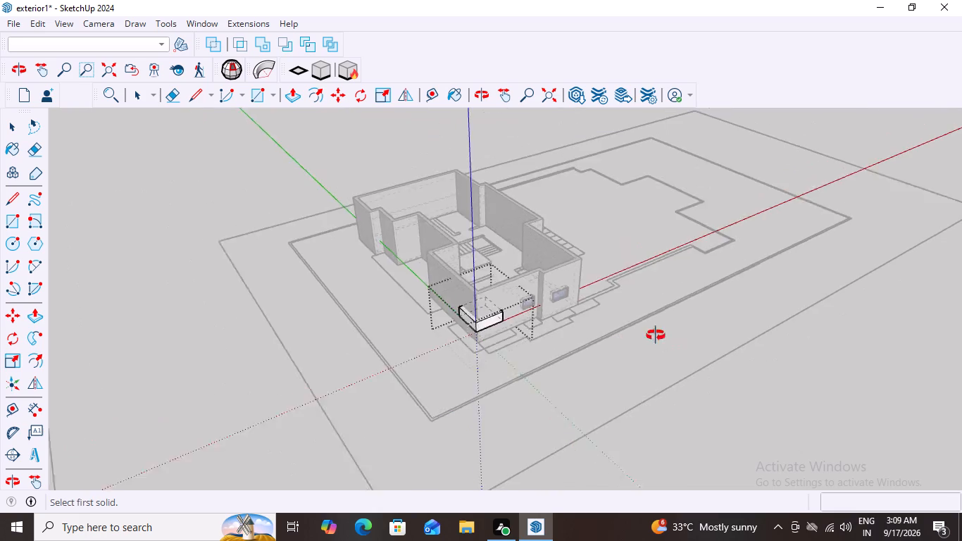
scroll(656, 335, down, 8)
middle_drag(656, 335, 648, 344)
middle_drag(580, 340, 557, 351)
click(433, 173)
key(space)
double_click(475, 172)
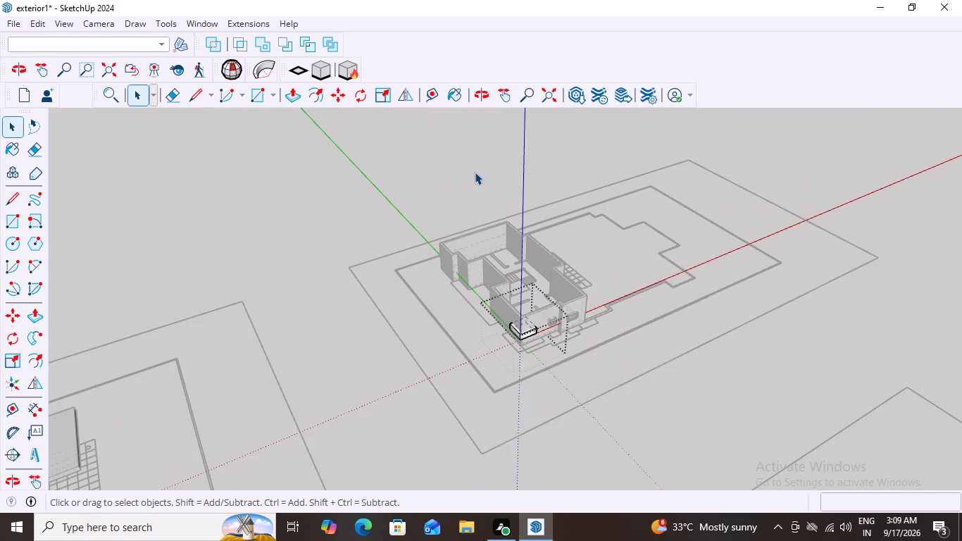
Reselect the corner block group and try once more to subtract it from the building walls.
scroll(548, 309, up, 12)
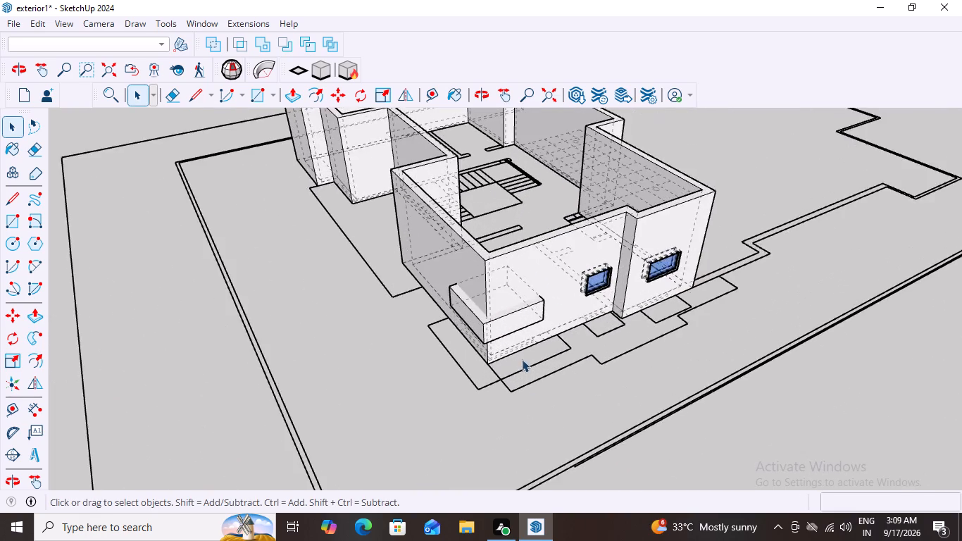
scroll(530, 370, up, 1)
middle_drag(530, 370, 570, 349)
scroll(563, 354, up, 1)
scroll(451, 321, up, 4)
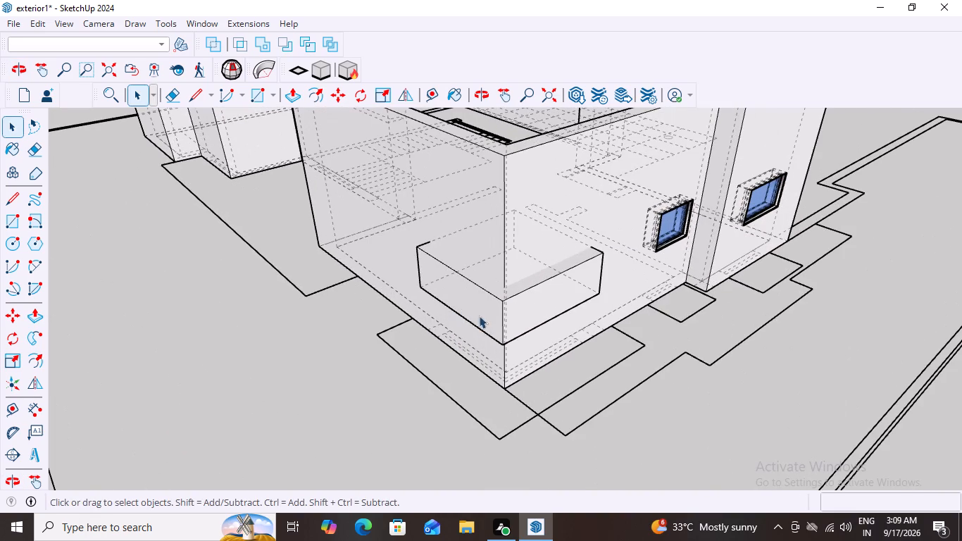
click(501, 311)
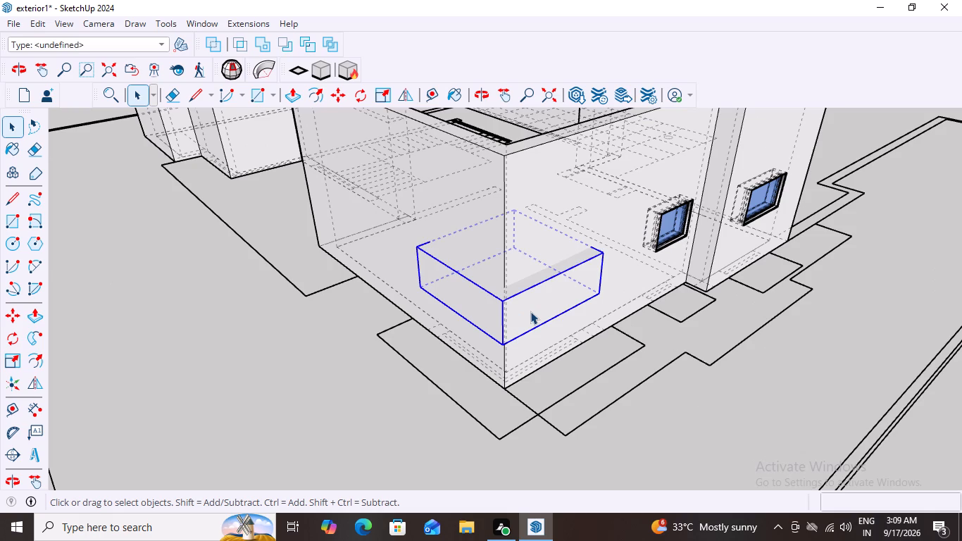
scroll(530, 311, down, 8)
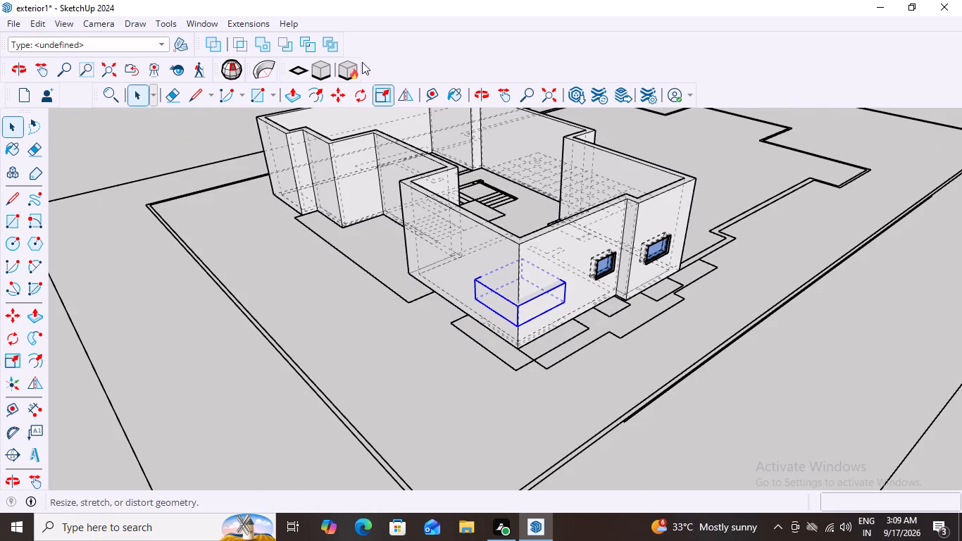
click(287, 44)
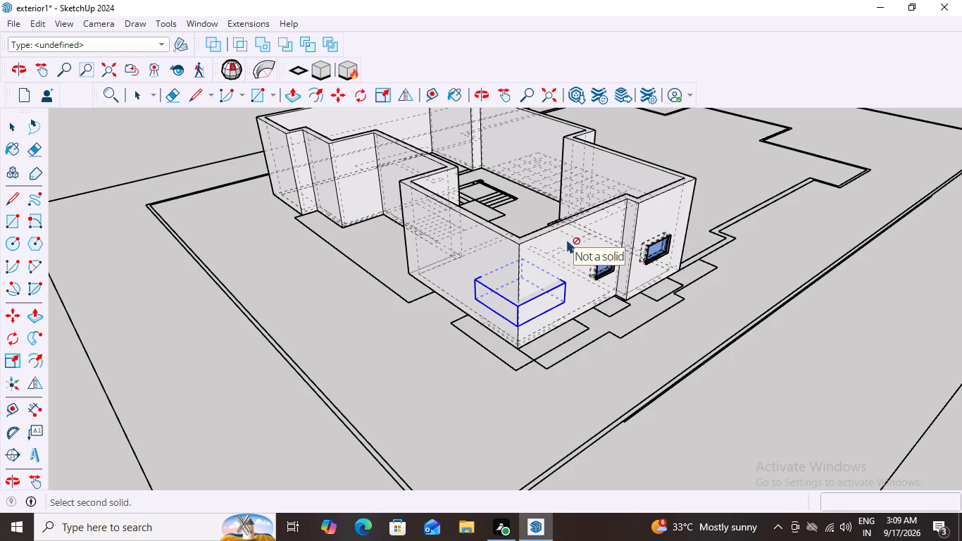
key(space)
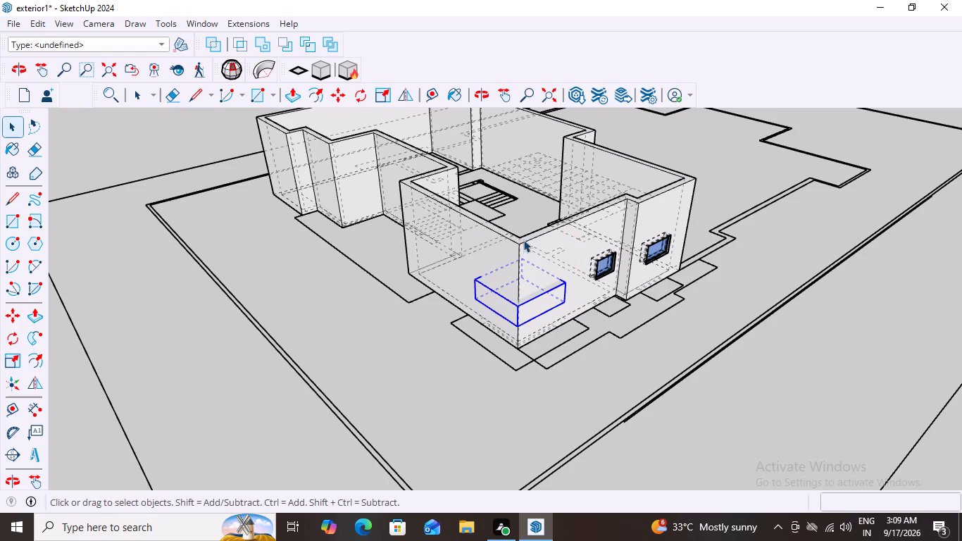
Check the corner block group for solid errors with Solid Inspector².
click(229, 71)
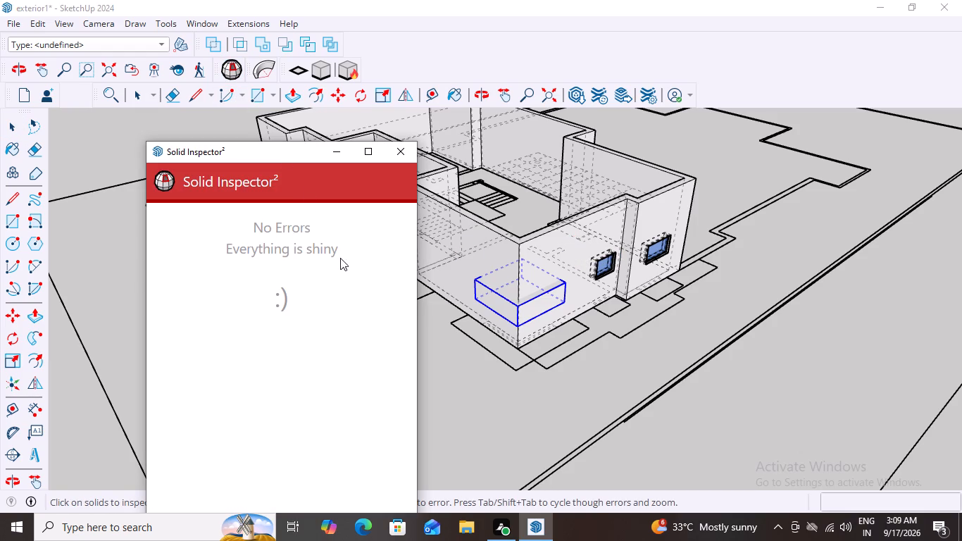
click(399, 149)
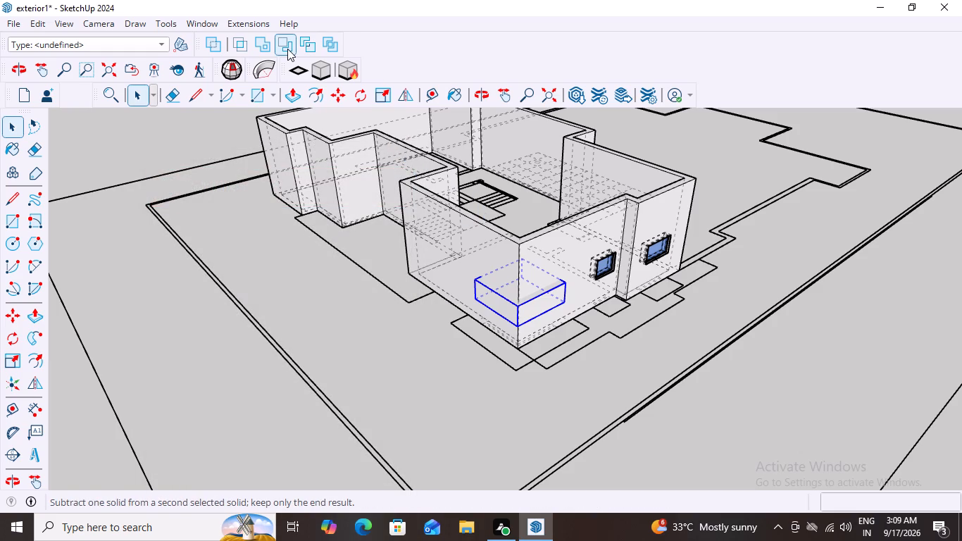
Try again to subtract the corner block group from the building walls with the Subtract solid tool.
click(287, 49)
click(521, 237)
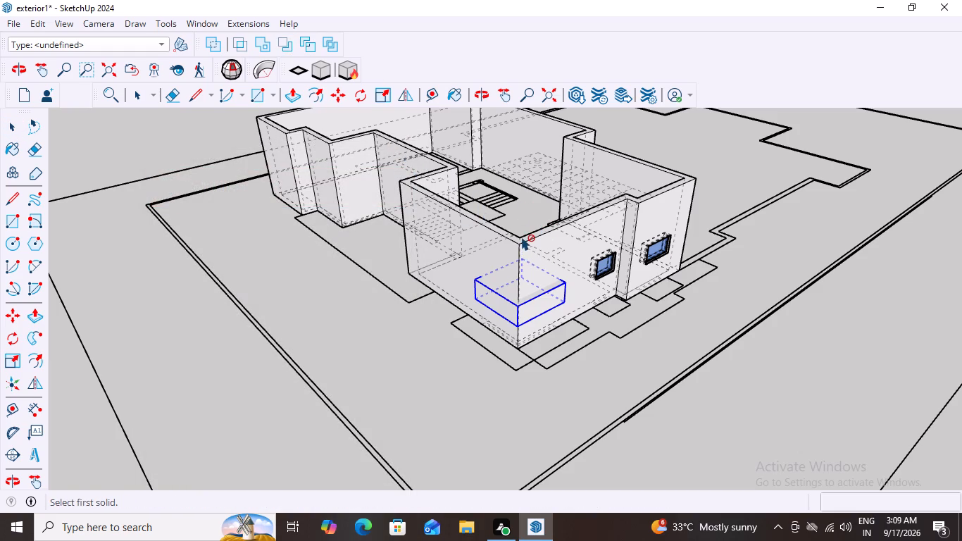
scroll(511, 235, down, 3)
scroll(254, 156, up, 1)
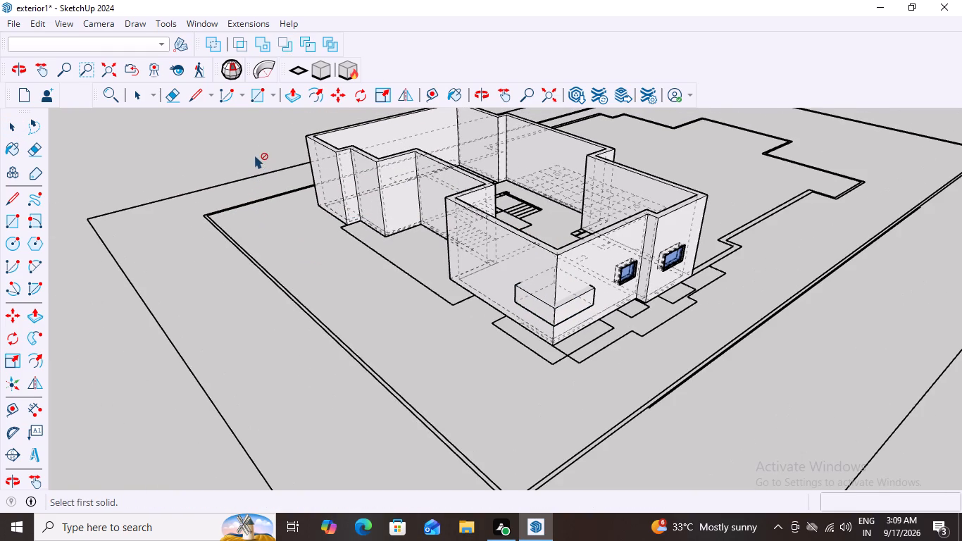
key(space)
Examine the building walls group around the two windows, selecting it to check what is grouped with the walls.
scroll(344, 244, down, 4)
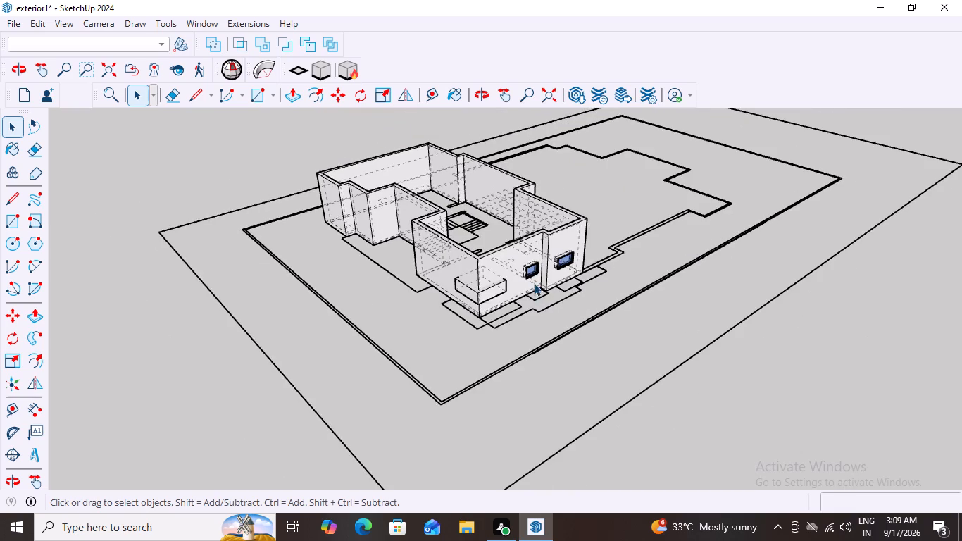
middle_drag(546, 271, 434, 267)
scroll(518, 264, up, 12)
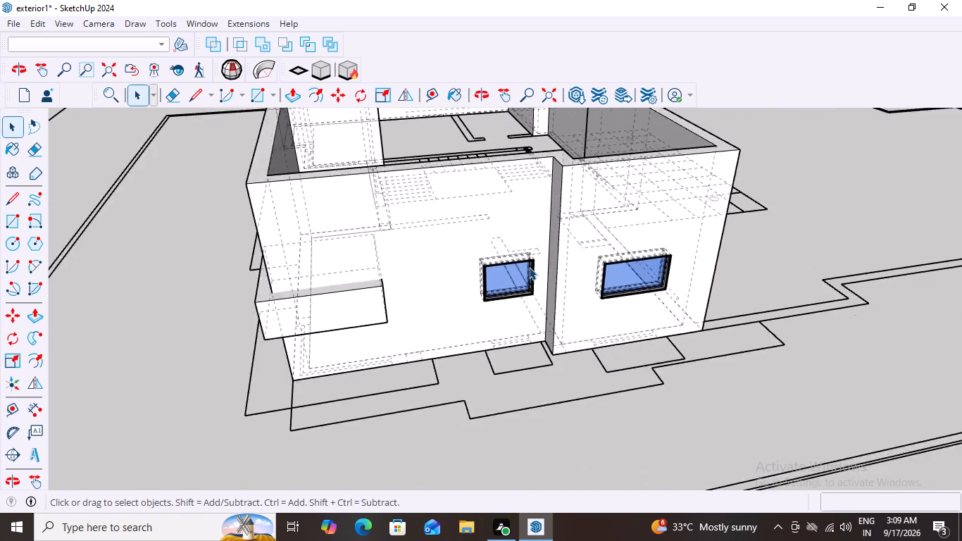
scroll(529, 267, up, 1)
key(space)
click(425, 313)
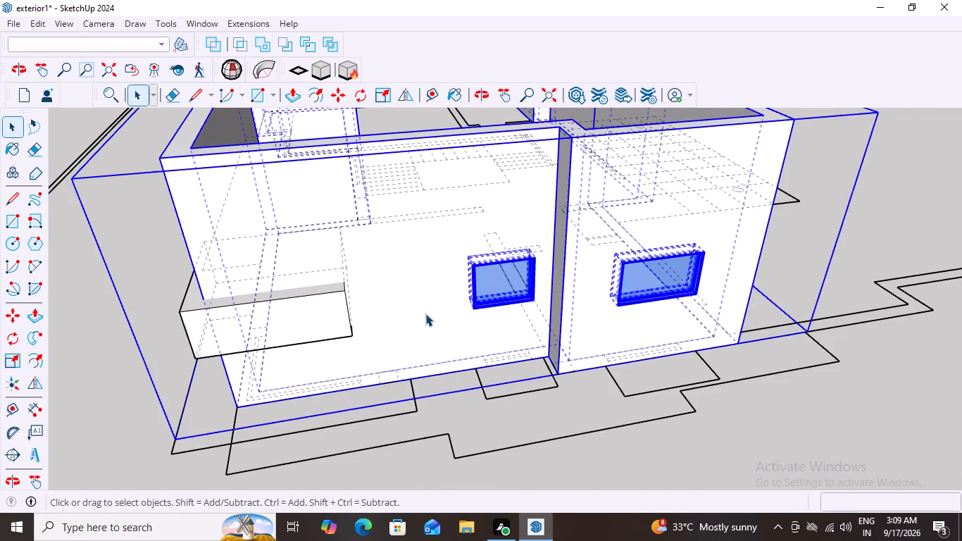
click(529, 297)
click(529, 297)
scroll(530, 296, down, 8)
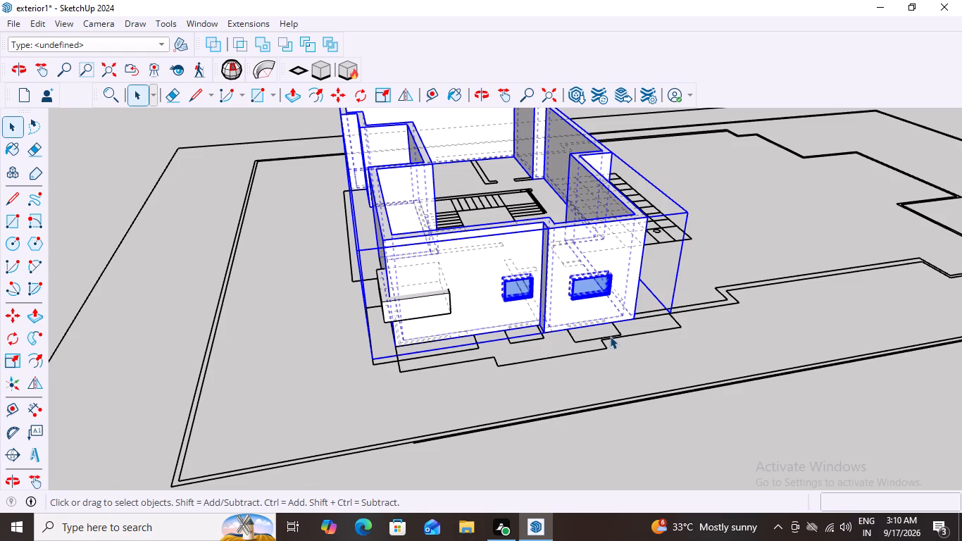
scroll(610, 336, up, 5)
key(space)
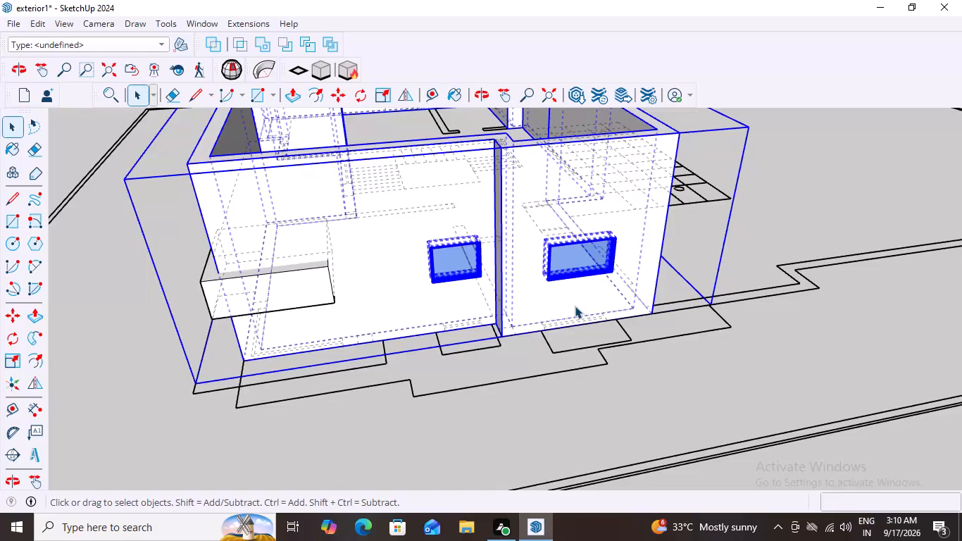
scroll(580, 309, down, 10)
scroll(523, 350, up, 7)
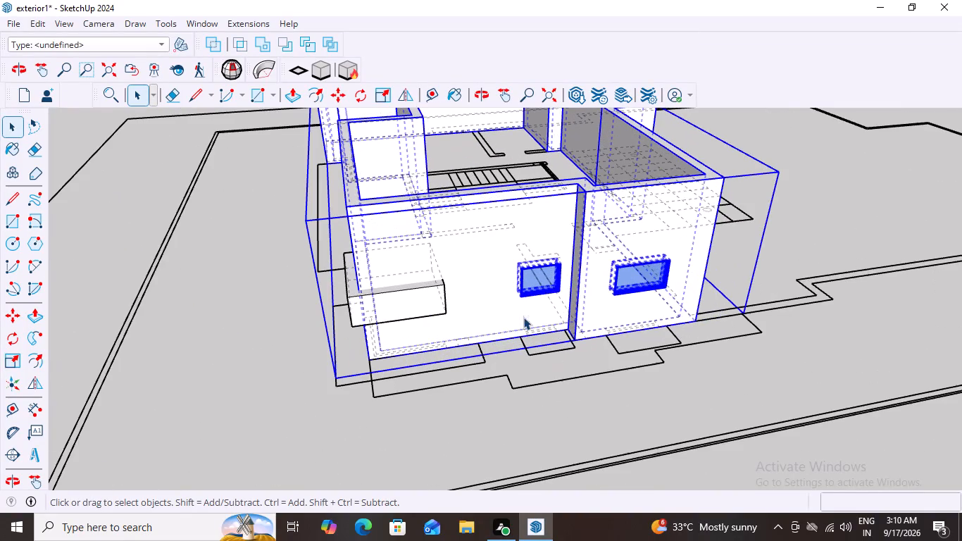
click(532, 290)
click(198, 316)
scroll(334, 316, down, 2)
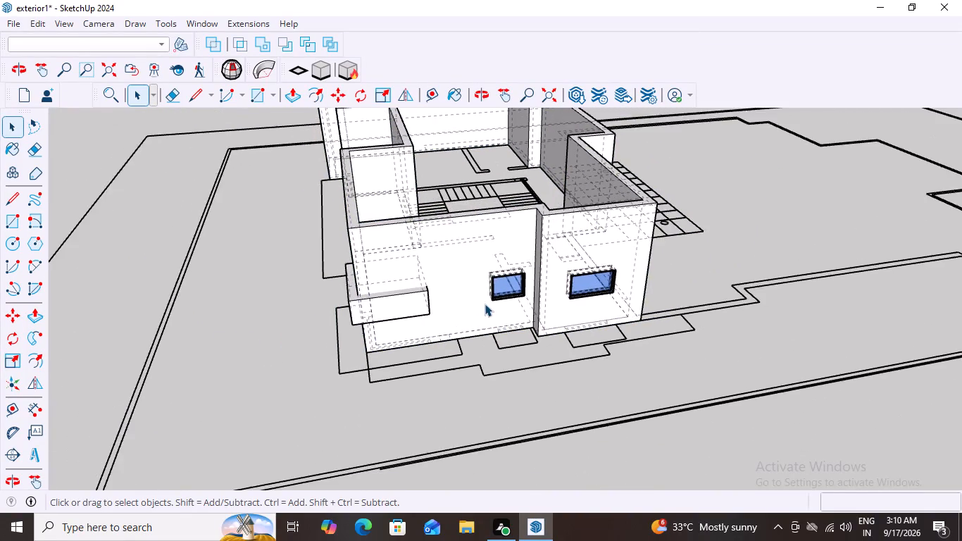
scroll(486, 303, up, 3)
click(514, 280)
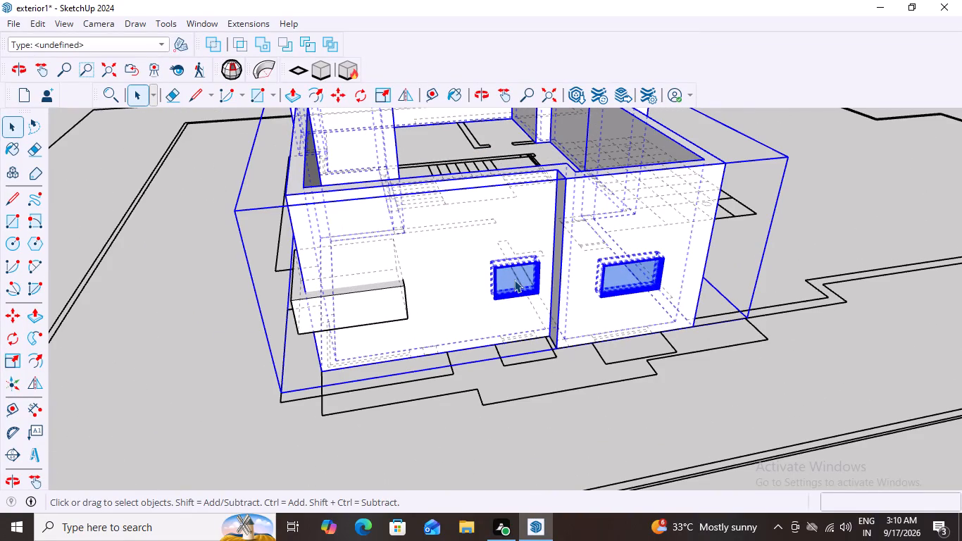
scroll(514, 280, down, 6)
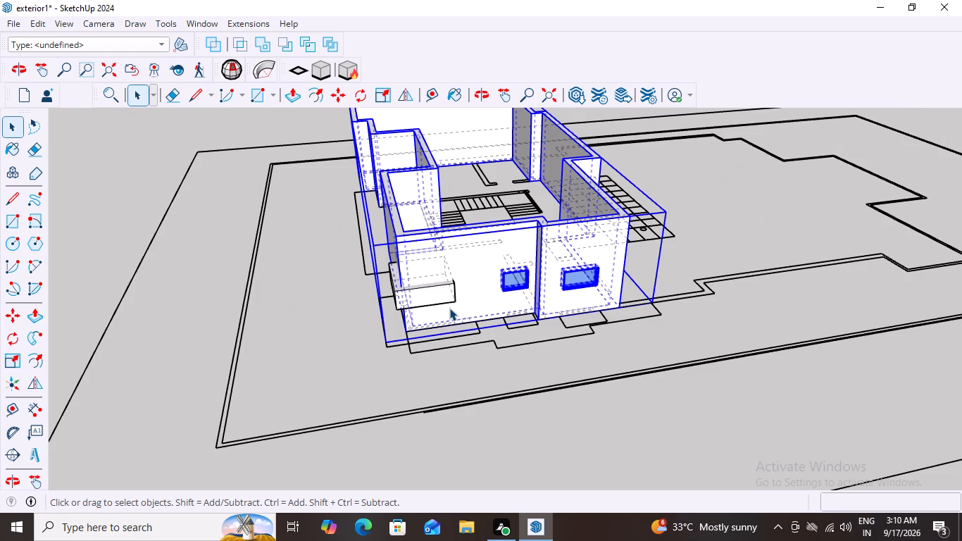
scroll(449, 308, up, 5)
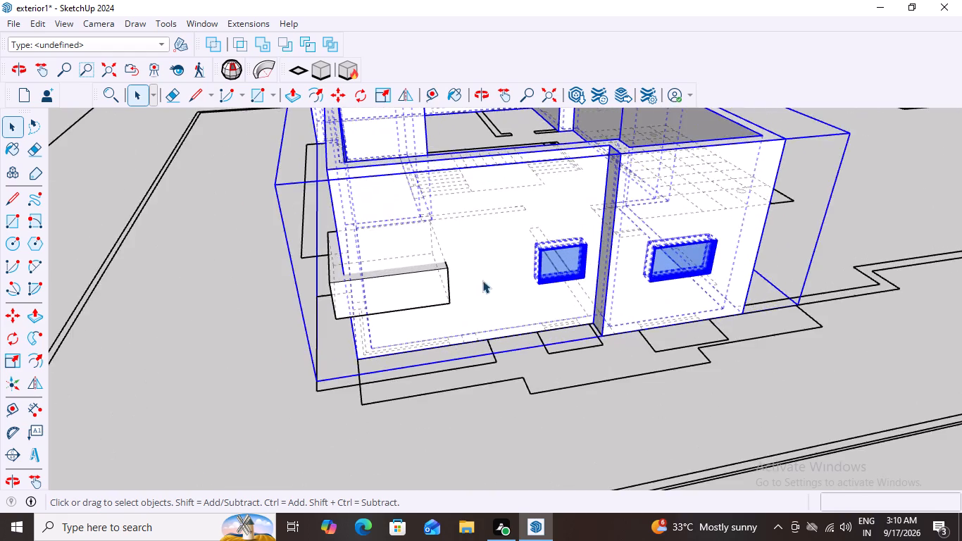
scroll(482, 280, up, 4)
scroll(558, 273, down, 13)
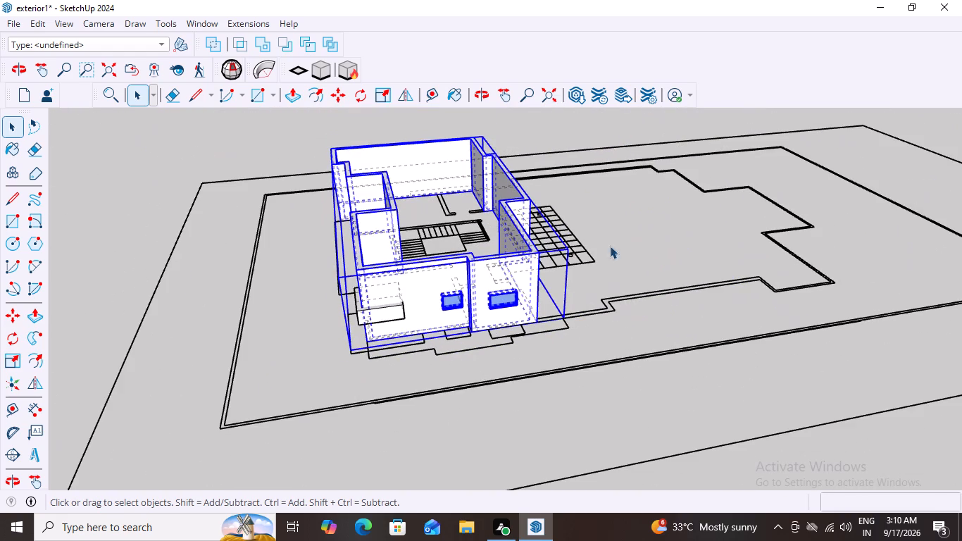
click(587, 138)
Open the building group and hide the wider window group so its wall opening is empty.
scroll(460, 339, up, 5)
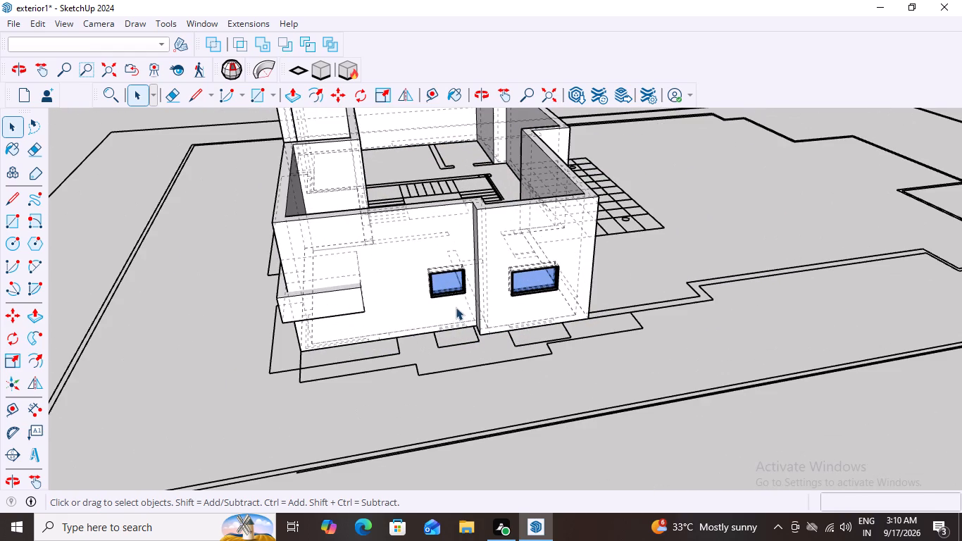
click(453, 287)
click(453, 287)
click(453, 287)
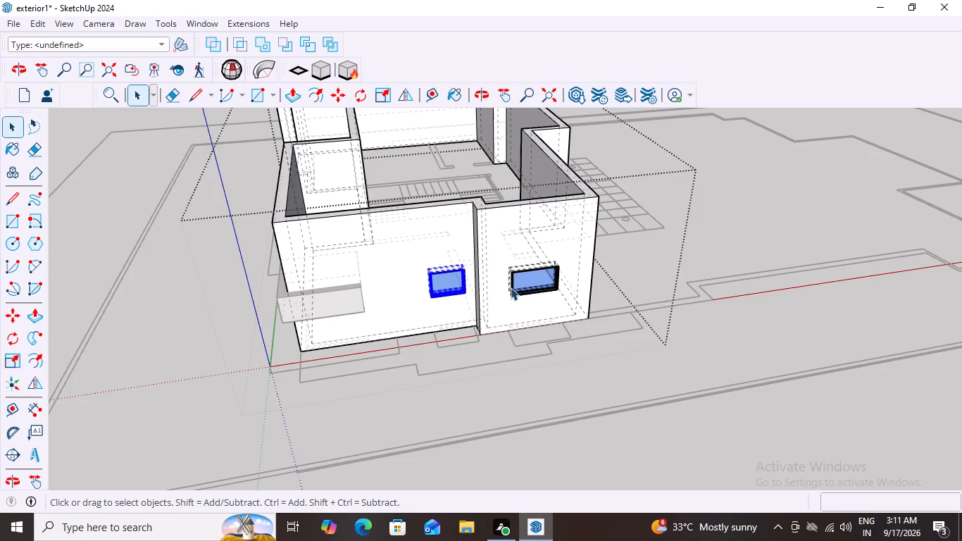
shift+click(530, 278)
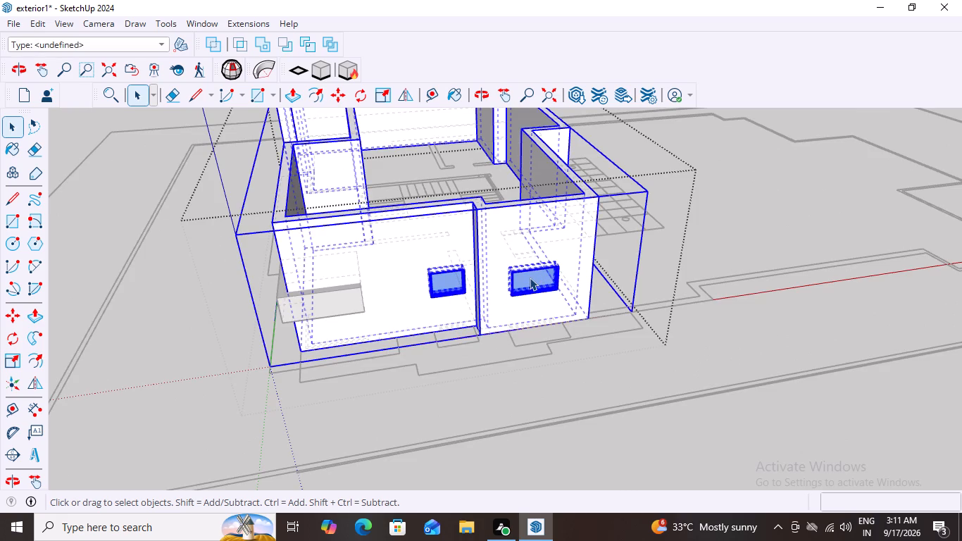
shift+double_click(530, 278)
shift+click(530, 278)
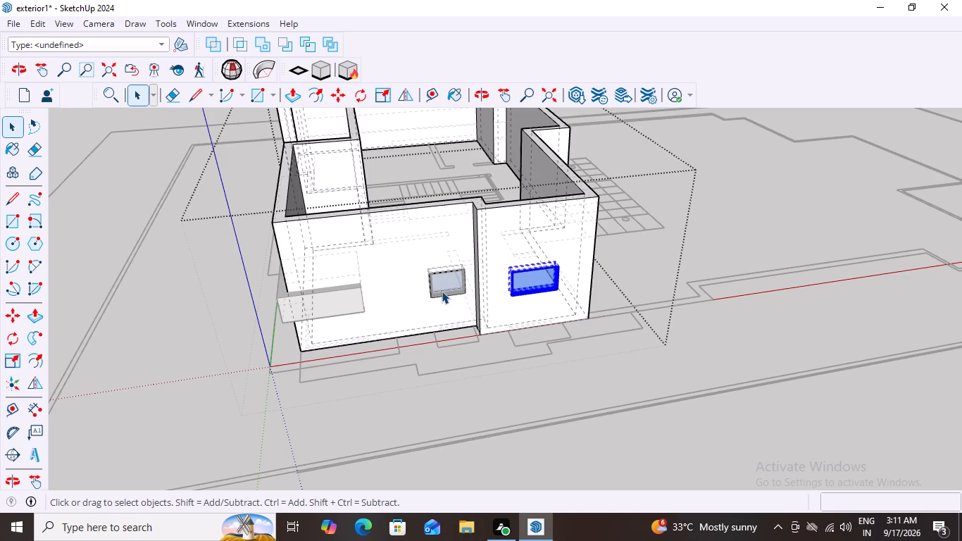
right_click(532, 273)
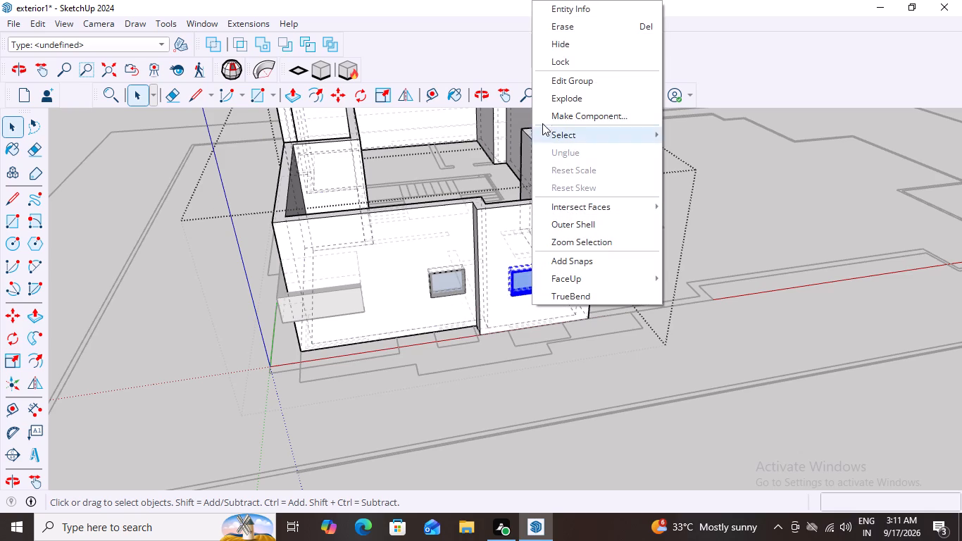
click(561, 41)
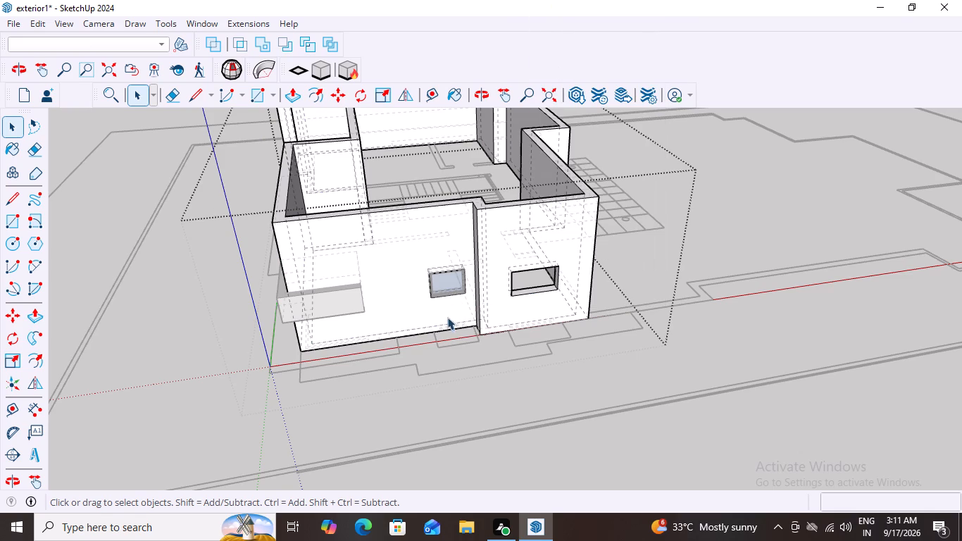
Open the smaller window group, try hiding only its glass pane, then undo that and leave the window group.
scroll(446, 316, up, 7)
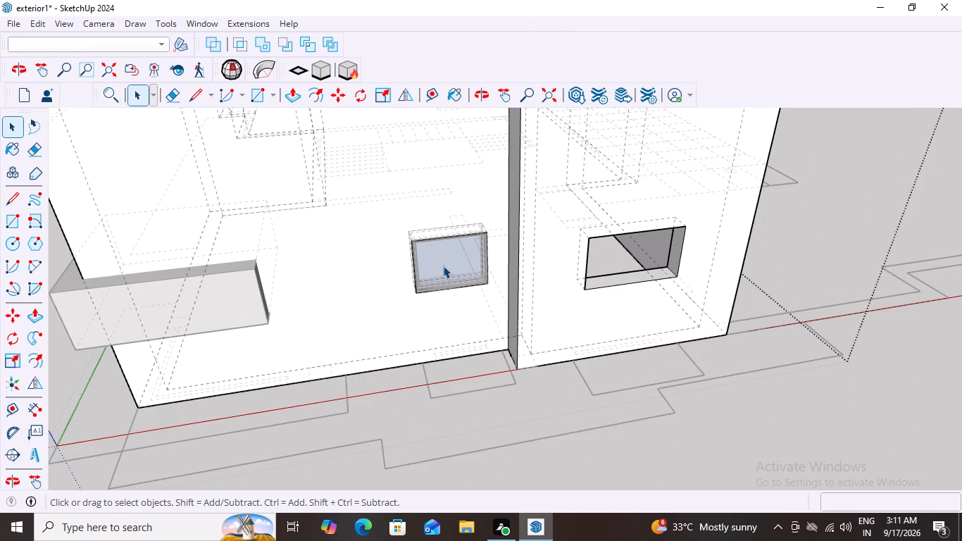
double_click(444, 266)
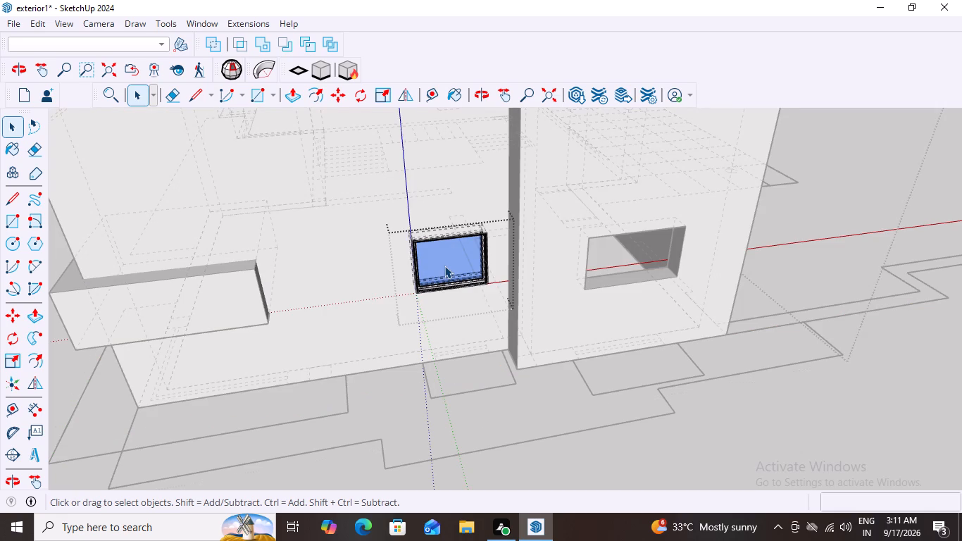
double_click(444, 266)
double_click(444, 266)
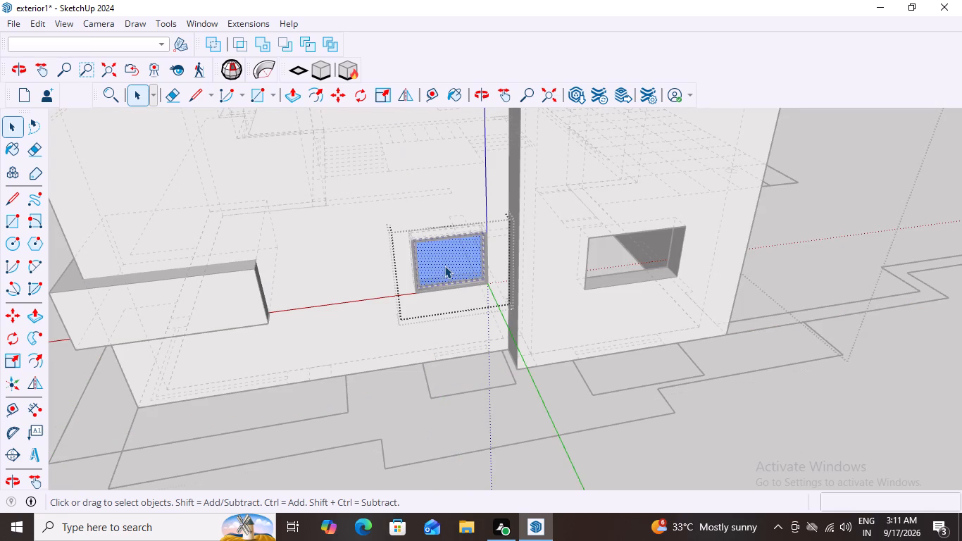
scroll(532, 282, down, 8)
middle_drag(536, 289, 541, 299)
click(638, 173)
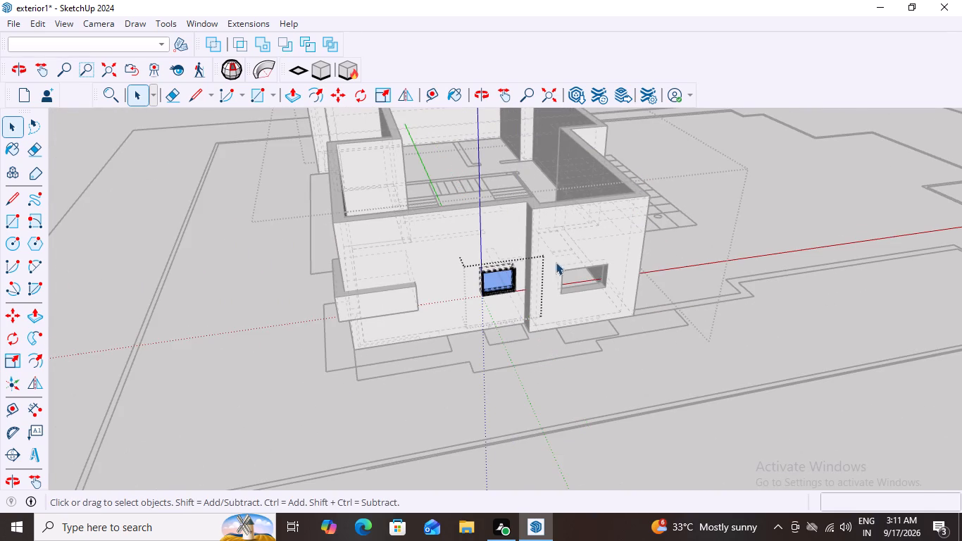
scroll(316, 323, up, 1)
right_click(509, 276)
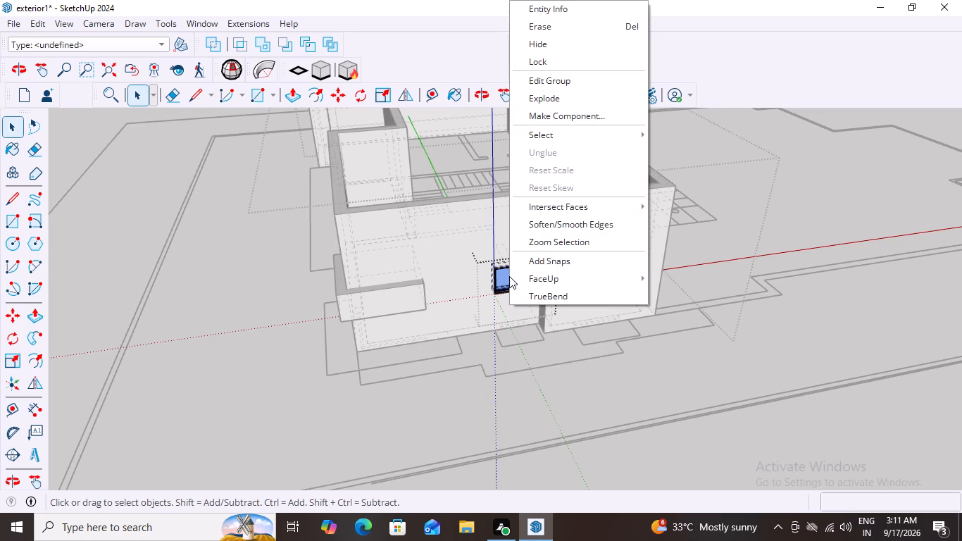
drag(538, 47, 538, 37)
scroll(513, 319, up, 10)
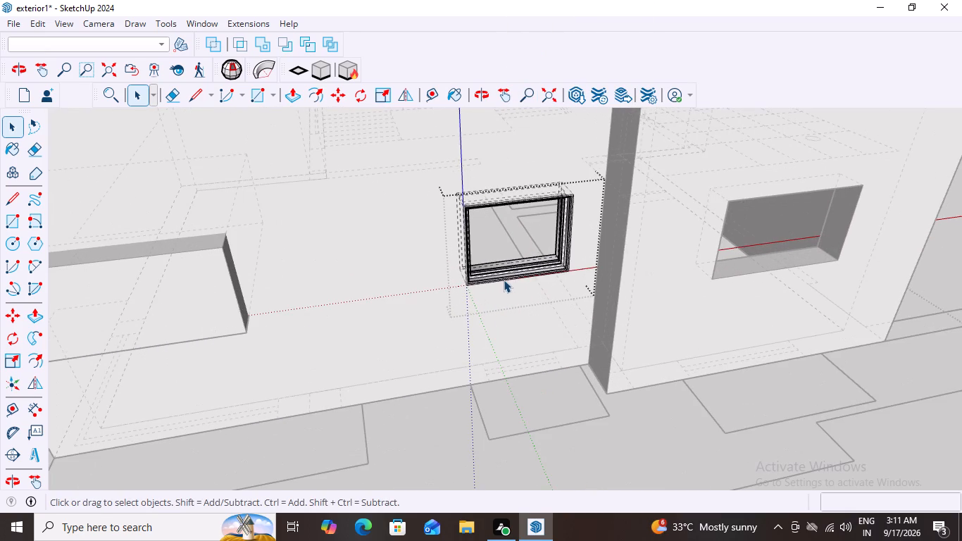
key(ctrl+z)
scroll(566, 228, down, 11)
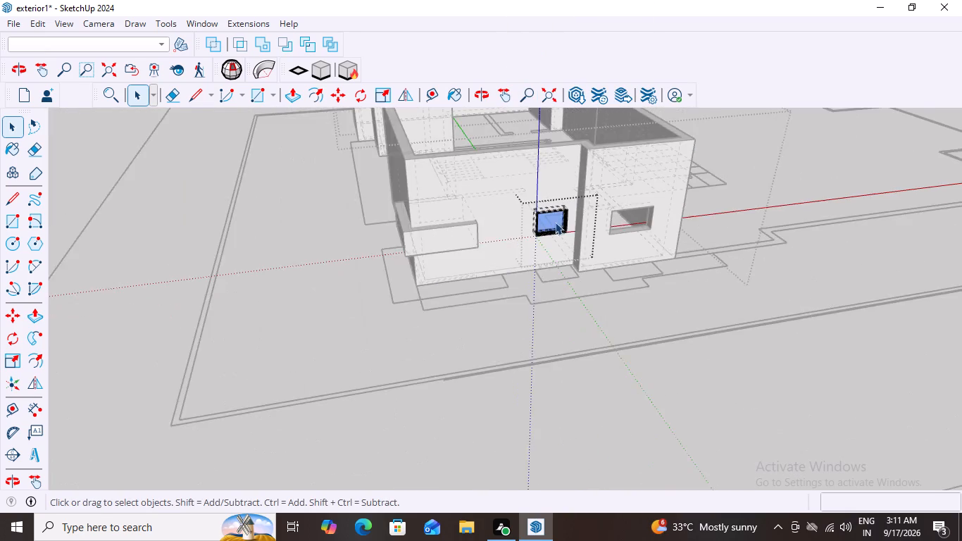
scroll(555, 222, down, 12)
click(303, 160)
Hide the whole smaller window group inside the building group, then close the building group.
scroll(560, 209, up, 6)
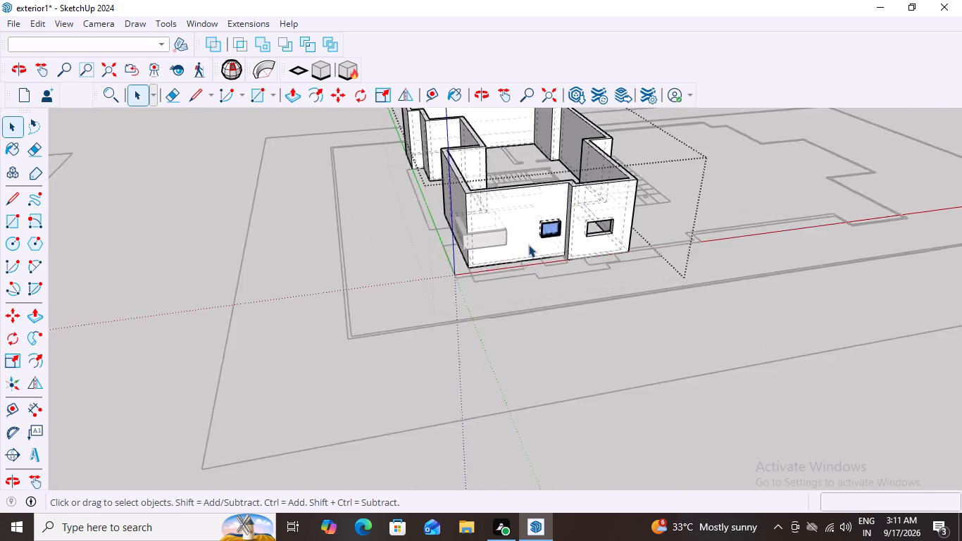
scroll(528, 244, up, 10)
double_click(564, 229)
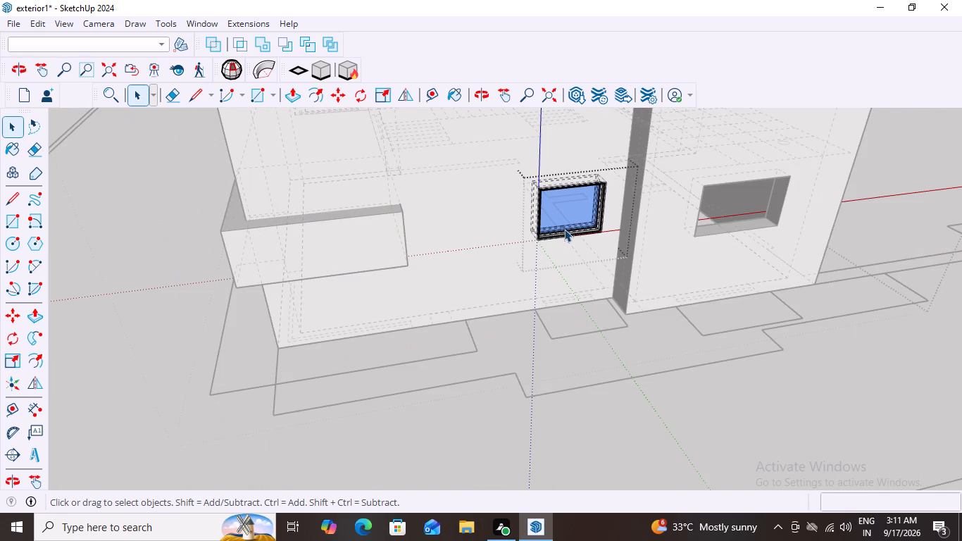
click(123, 225)
click(534, 213)
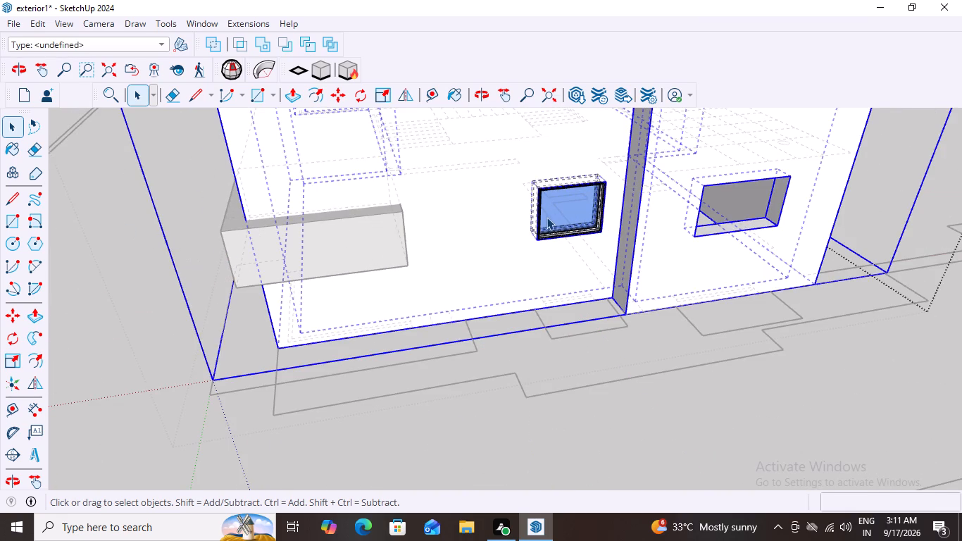
click(554, 217)
right_click(549, 221)
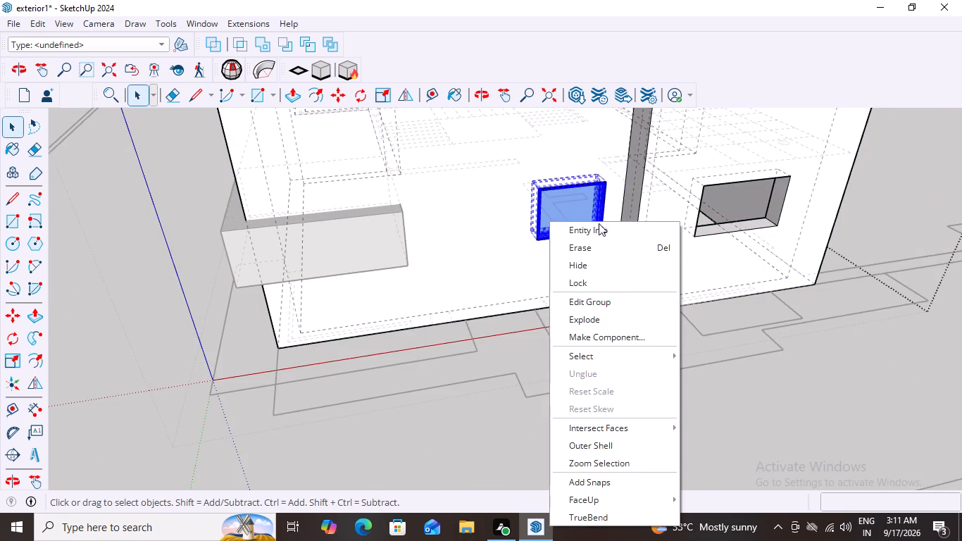
click(583, 261)
scroll(356, 325, up, 2)
scroll(359, 313, down, 7)
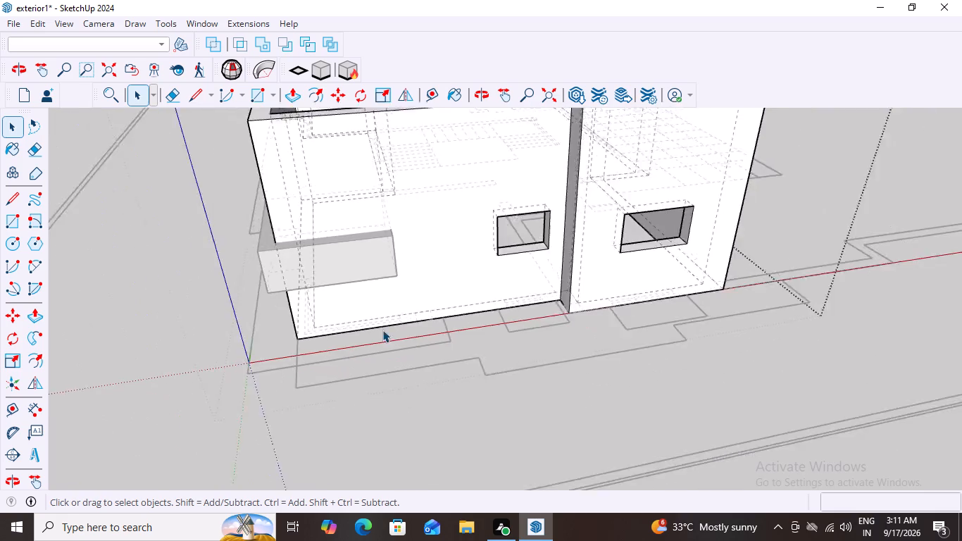
scroll(382, 330, down, 2)
key(space)
click(316, 406)
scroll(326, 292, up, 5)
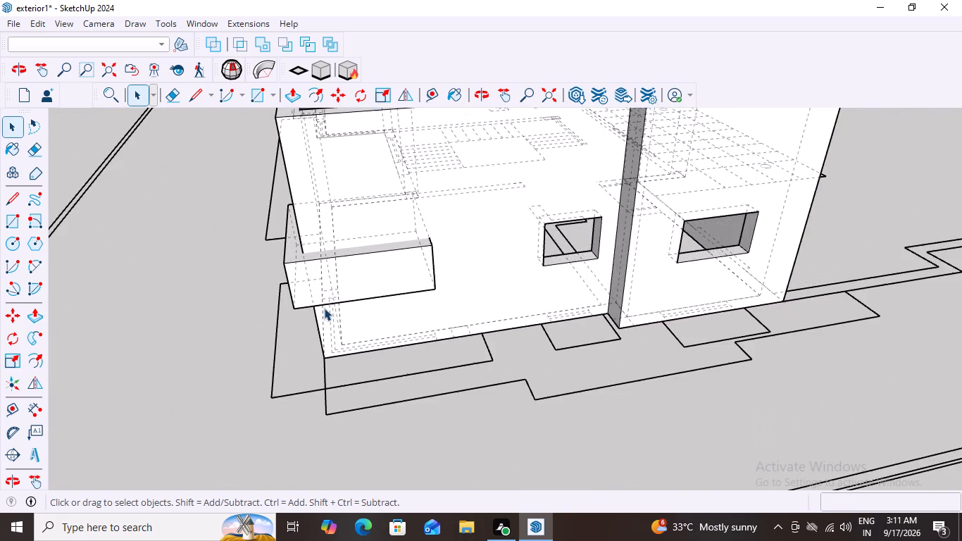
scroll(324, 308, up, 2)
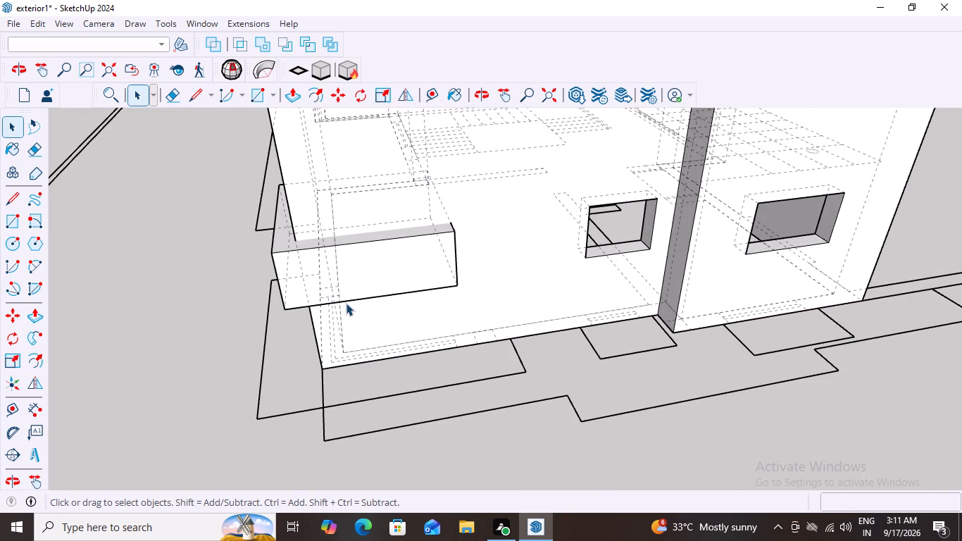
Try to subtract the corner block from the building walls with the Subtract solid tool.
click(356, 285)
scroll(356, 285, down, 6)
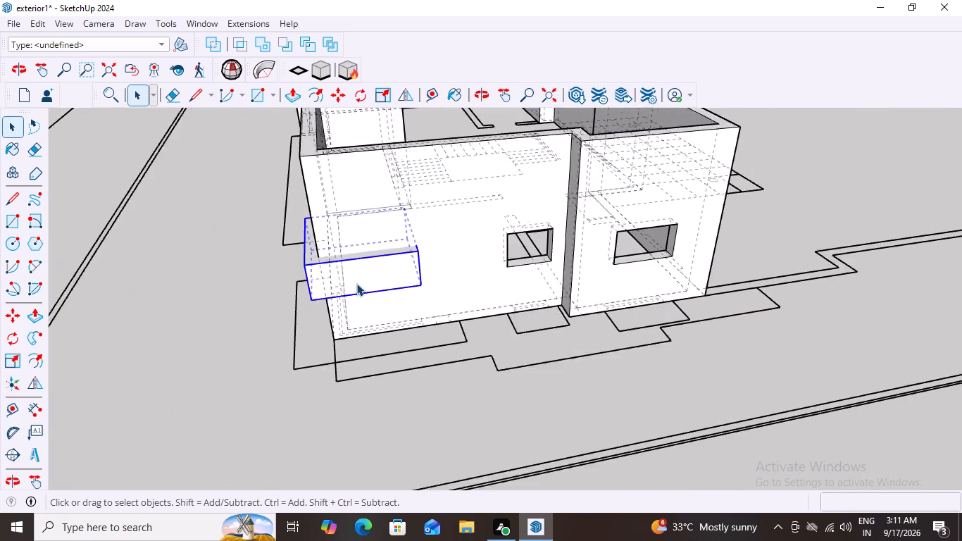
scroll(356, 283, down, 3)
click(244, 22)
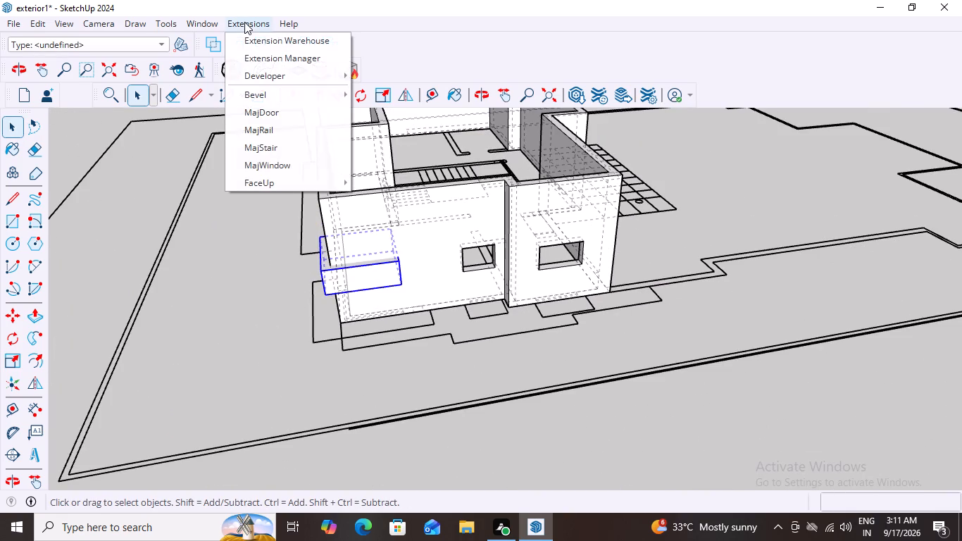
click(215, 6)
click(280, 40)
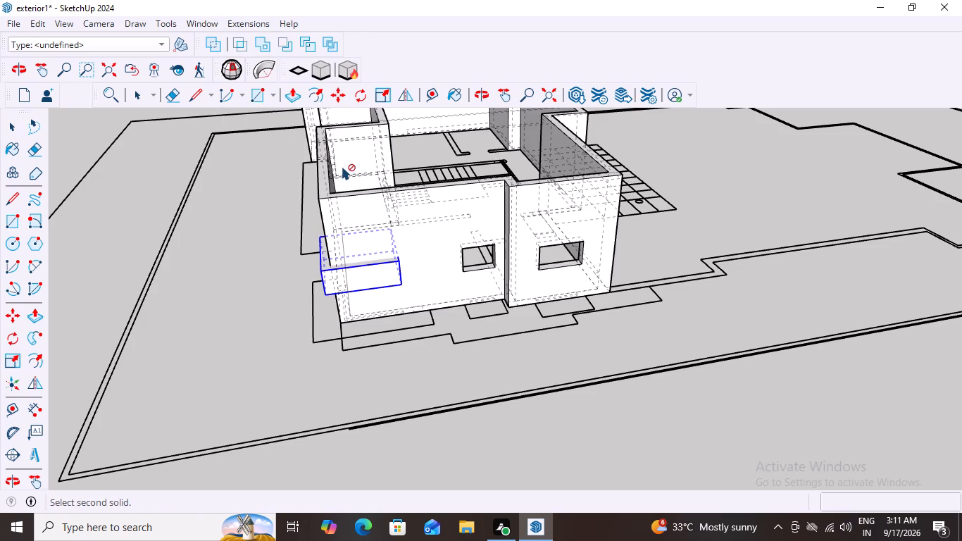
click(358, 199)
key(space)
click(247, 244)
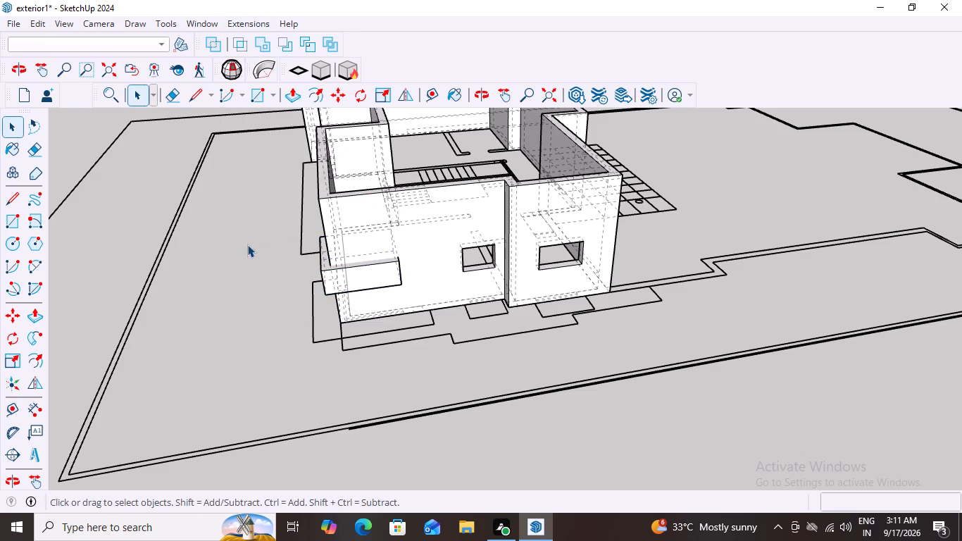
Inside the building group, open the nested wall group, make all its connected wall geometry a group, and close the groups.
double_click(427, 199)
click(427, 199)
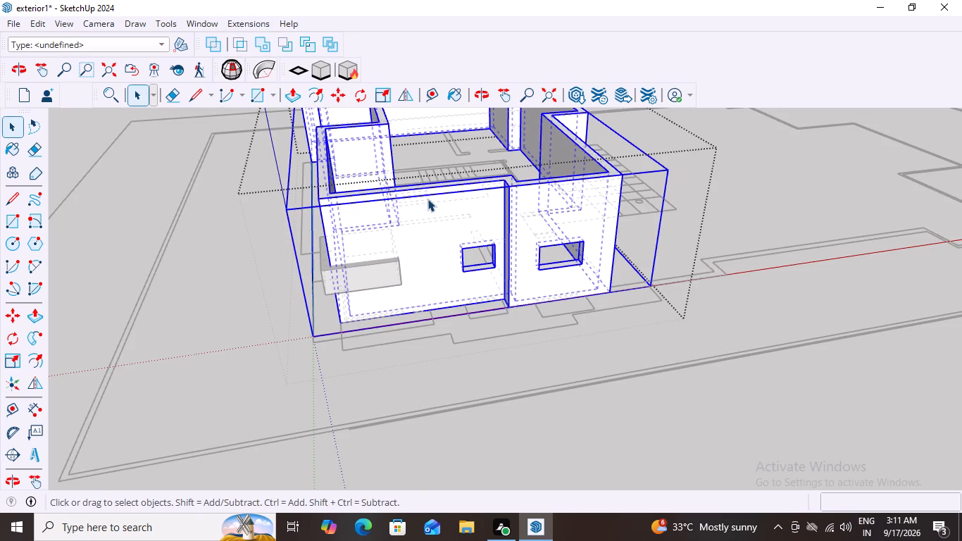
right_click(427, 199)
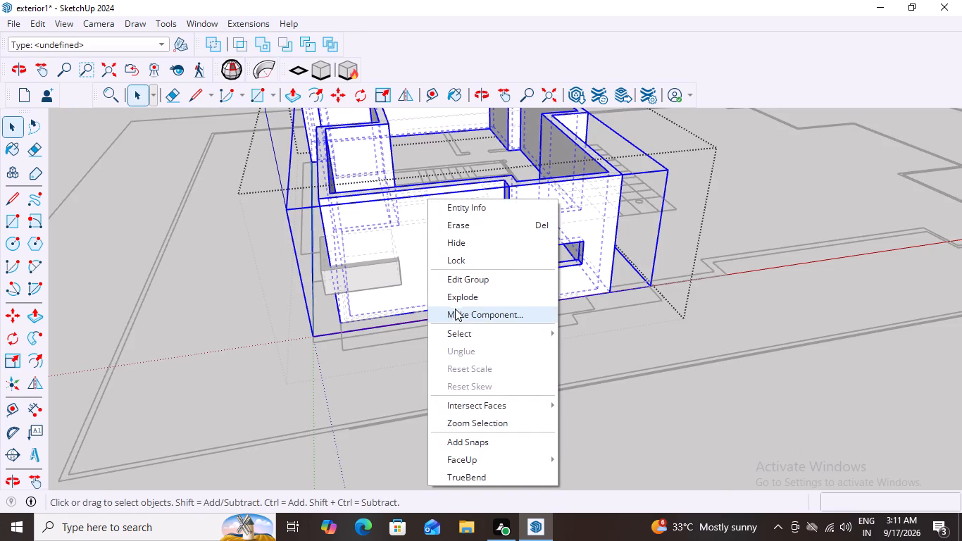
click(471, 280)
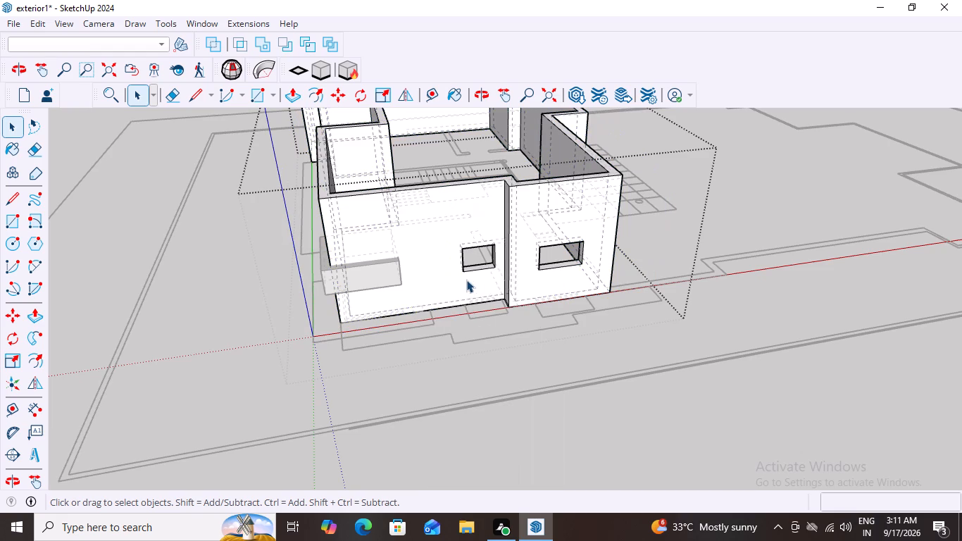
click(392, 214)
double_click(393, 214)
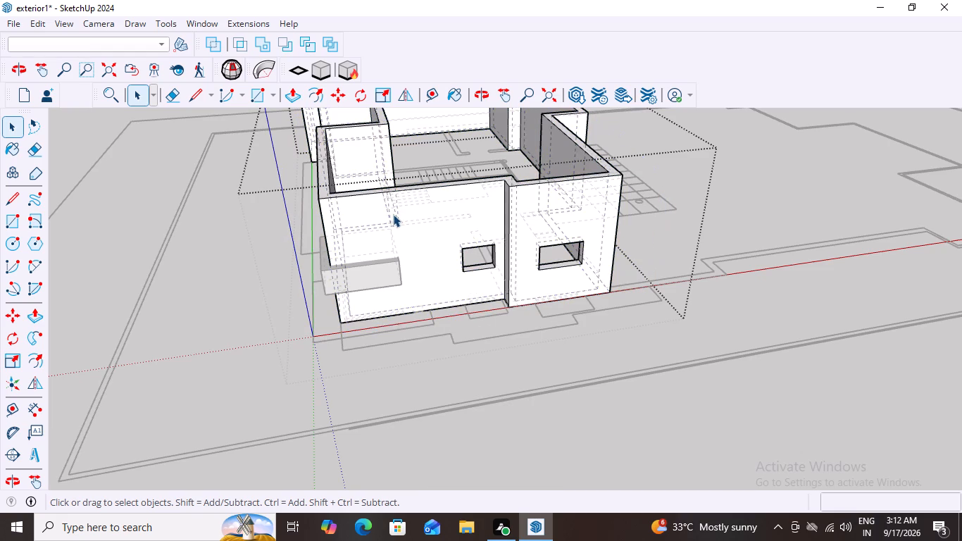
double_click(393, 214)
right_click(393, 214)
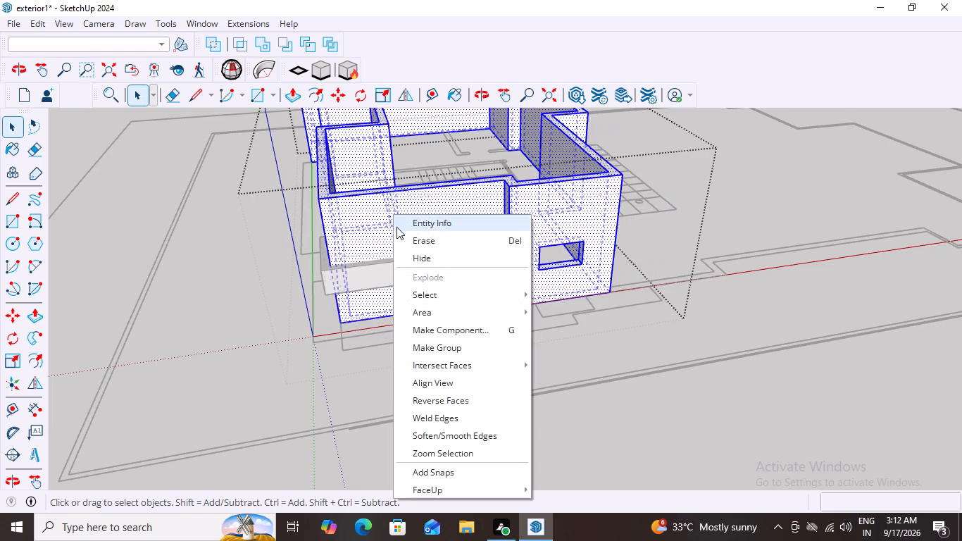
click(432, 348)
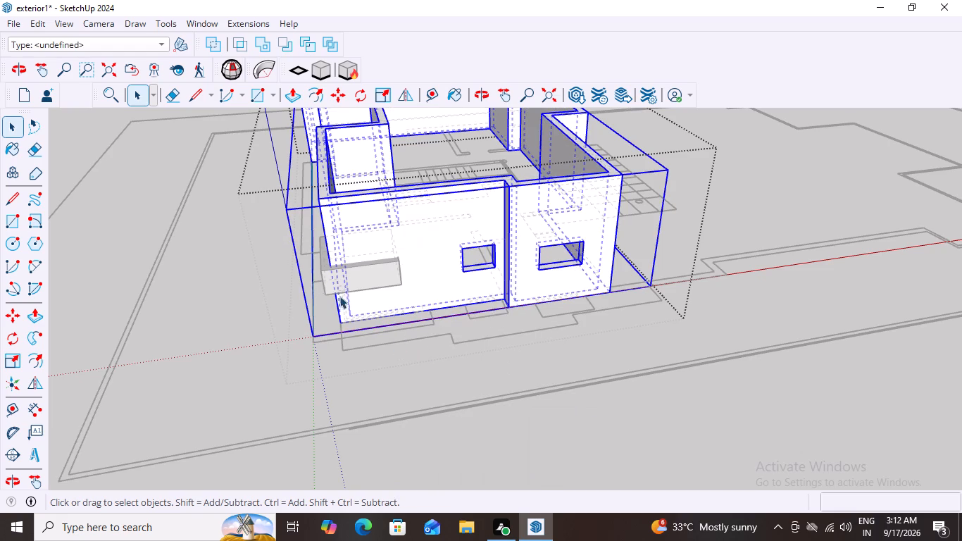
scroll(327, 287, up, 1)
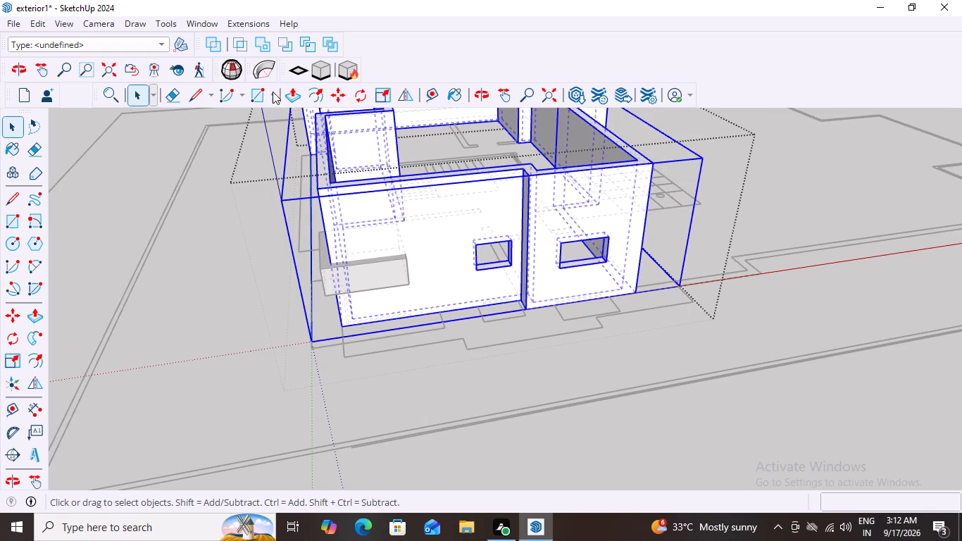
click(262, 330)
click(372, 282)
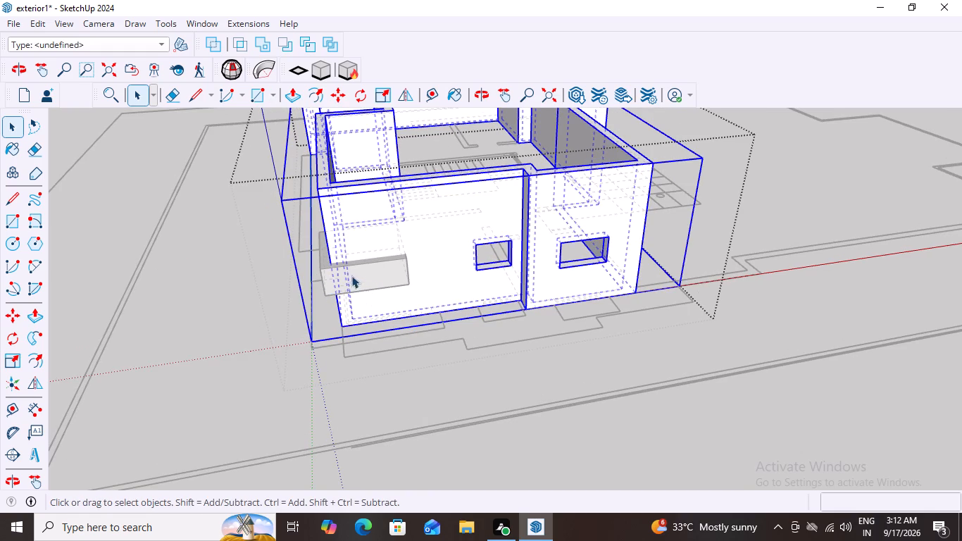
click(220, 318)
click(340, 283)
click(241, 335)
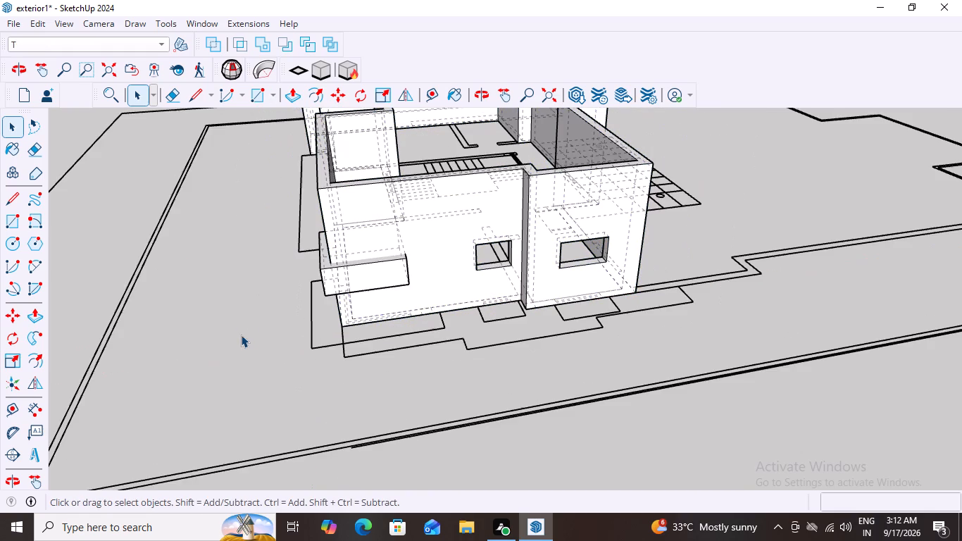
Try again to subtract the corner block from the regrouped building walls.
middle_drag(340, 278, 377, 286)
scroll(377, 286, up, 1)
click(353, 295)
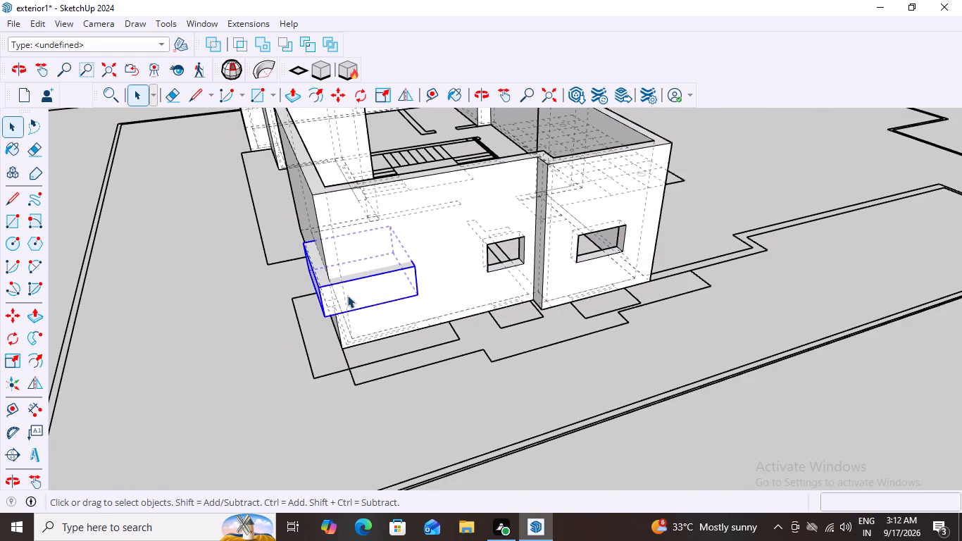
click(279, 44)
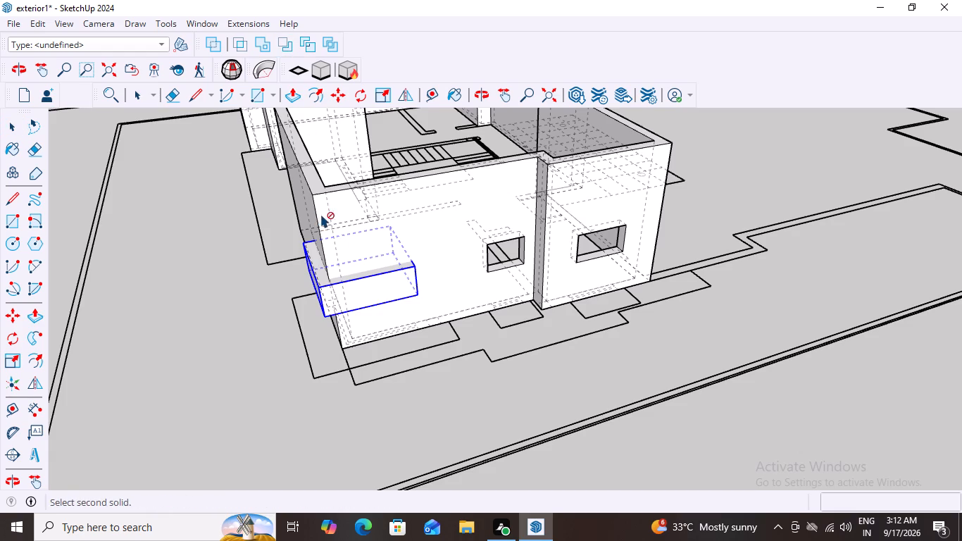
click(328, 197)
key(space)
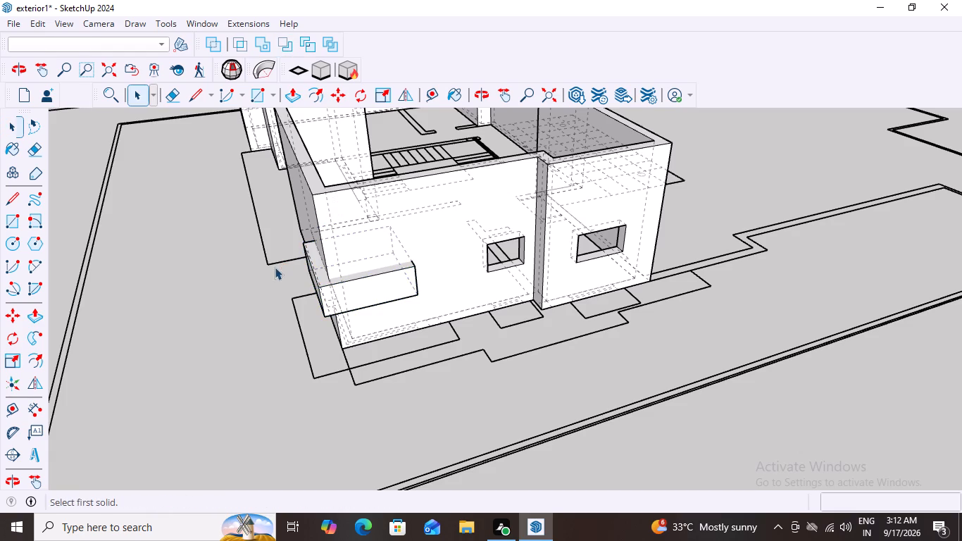
Undo the wall regrouping, the window hiding, the corner block and both windows, back to the plain building walls.
scroll(413, 319, down, 7)
middle_drag(632, 263, 531, 283)
scroll(606, 282, up, 3)
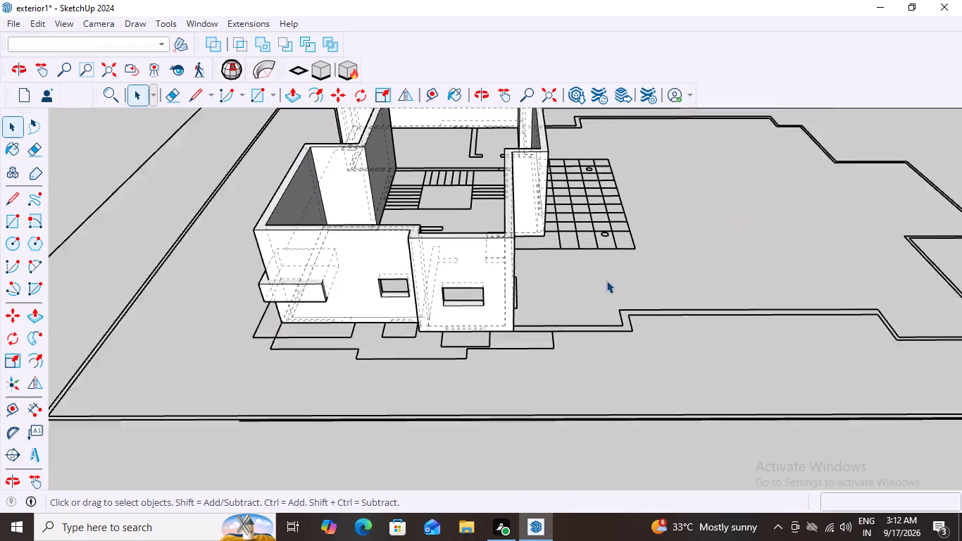
scroll(606, 280, up, 1)
middle_drag(495, 323, 581, 332)
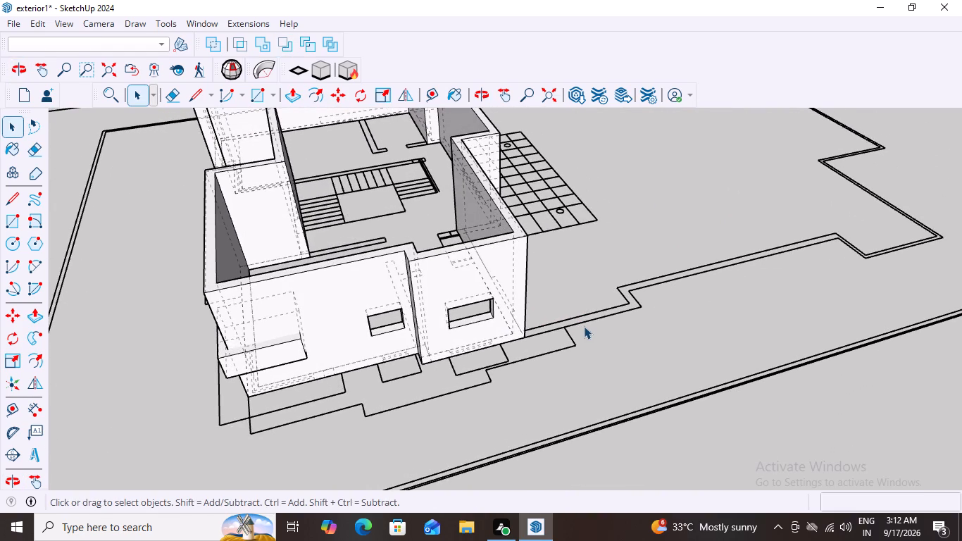
key(ctrl+z)
key(ctrl+z)
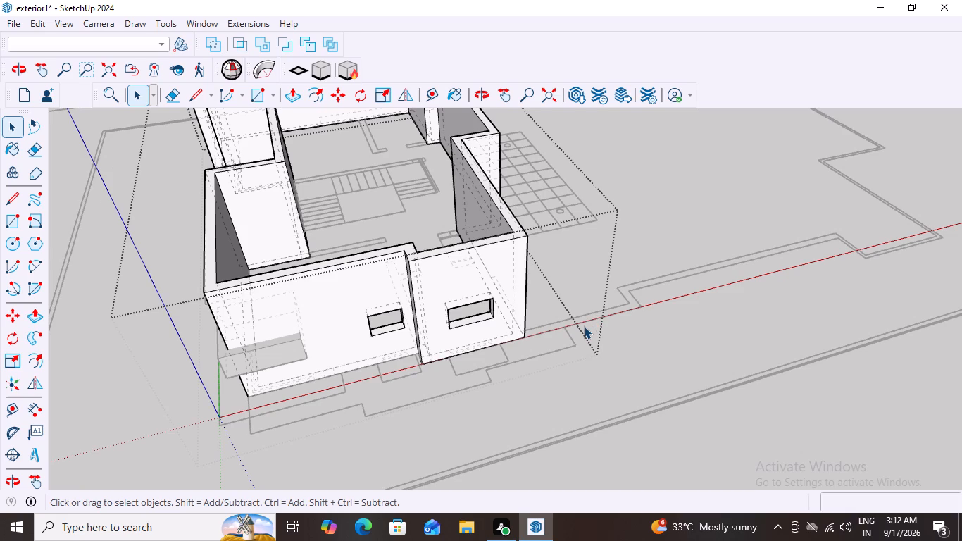
key(ctrl+z)
key(ctrl+z)
key(ctrl+z)
key(ctrl+z)
key(ctrl+z)
key(ctrl+z)
key(ctrl+z)
key(ctrl+z)
key(ctrl+z)
key(ctrl+z)
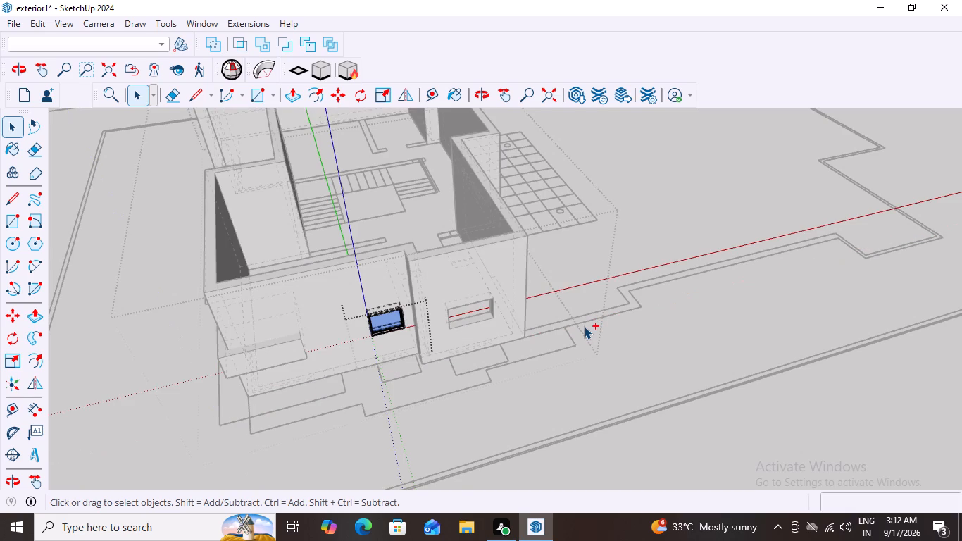
key(ctrl+z)
key(ctrl+z)
key(ctrl+z)
key(ctrl+z)
key(ctrl+z)
key(ctrl+z)
key(ctrl+z)
key(ctrl+z)
key(ctrl+z)
key(ctrl+z)
key(ctrl+z)
key(ctrl+z)
key(ctrl+z)
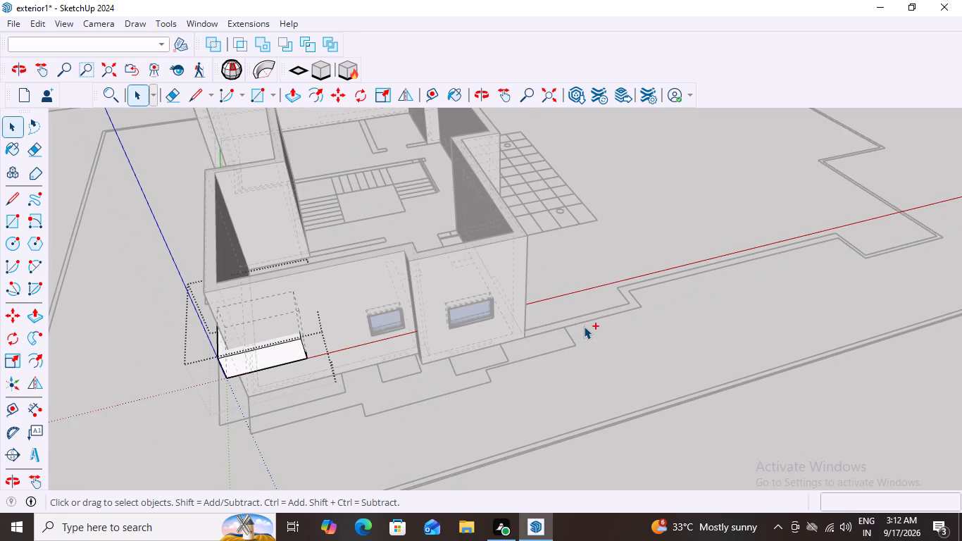
key(ctrl+z)
key(ctrl+z)
key(ctrl+z)
key(ctrl+z)
key(ctrl+z)
key(ctrl+z)
key(ctrl+z)
key(ctrl+z)
key(ctrl+z)
key(ctrl+z)
key(ctrl+z)
key(ctrl+z)
key(ctrl+z)
key(ctrl+z)
key(ctrl+z)
key(ctrl+z)
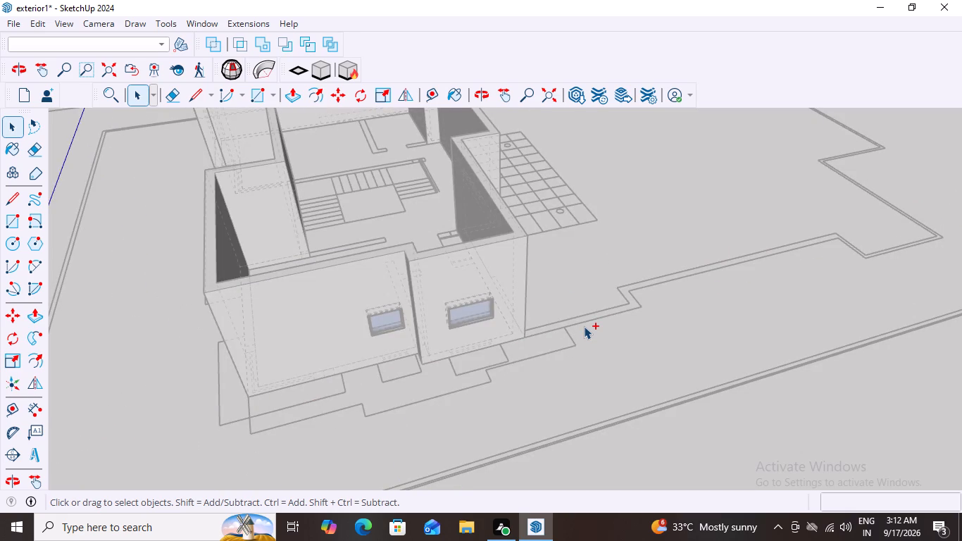
key(ctrl+z)
key(ctrl+z)
key(ctrl+z)
key(ctrl+z)
key(ctrl+z)
key(ctrl+z)
key(ctrl+z)
key(ctrl+z)
key(ctrl+z)
key(ctrl+z)
key(ctrl+z)
key(ctrl+z)
key(ctrl+z)
key(ctrl+z)
key(ctrl+z)
key(ctrl+z)
key(ctrl+z)
key(ctrl+z)
key(ctrl+z)
key(ctrl+z)
key(ctrl+z)
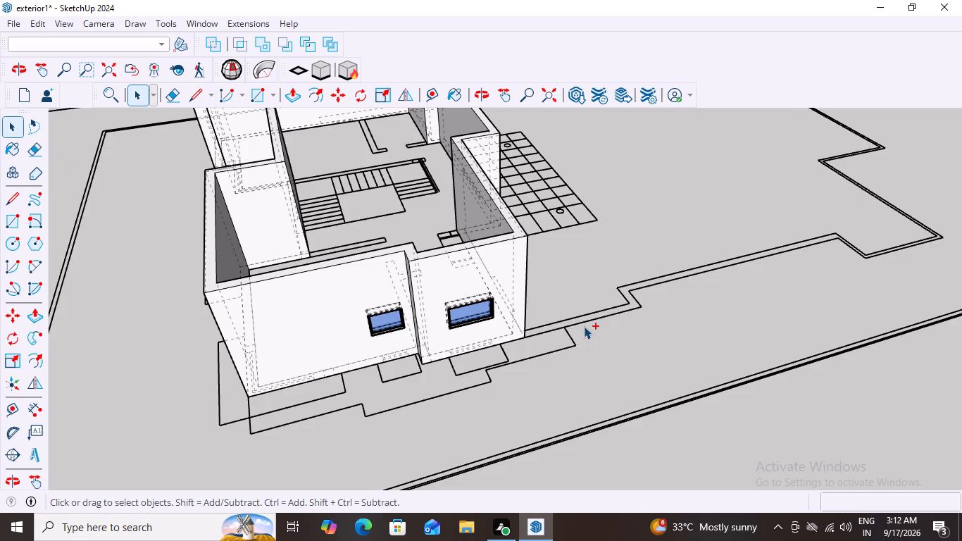
key(ctrl+z)
key(ctrl+z)
key(ctrl+z)
key(ctrl+z)
key(ctrl+z)
key(ctrl+z)
key(ctrl+z)
key(ctrl+z)
key(ctrl+z)
key(ctrl+z)
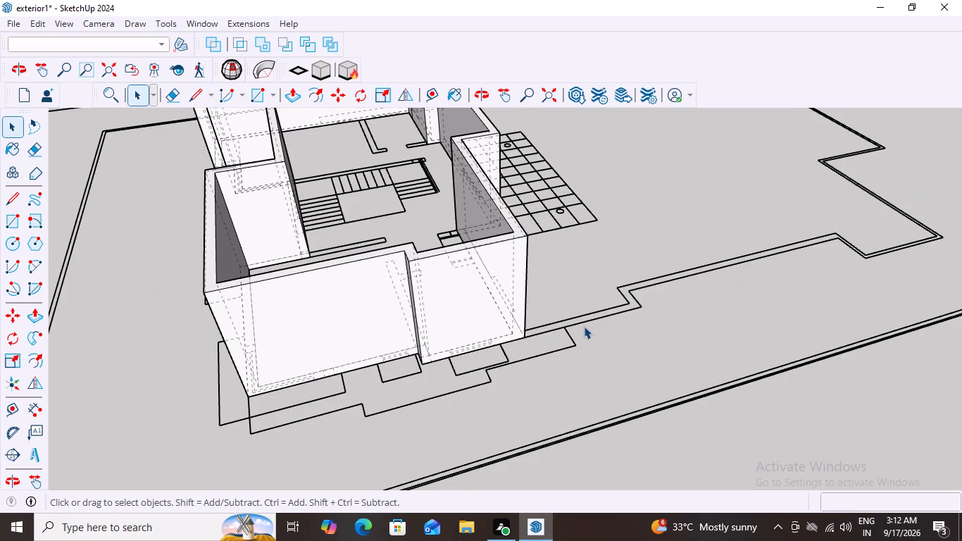
Inspect the plain building walls group with back edges switched off, and switch back edges on again.
scroll(567, 329, down, 4)
key(space)
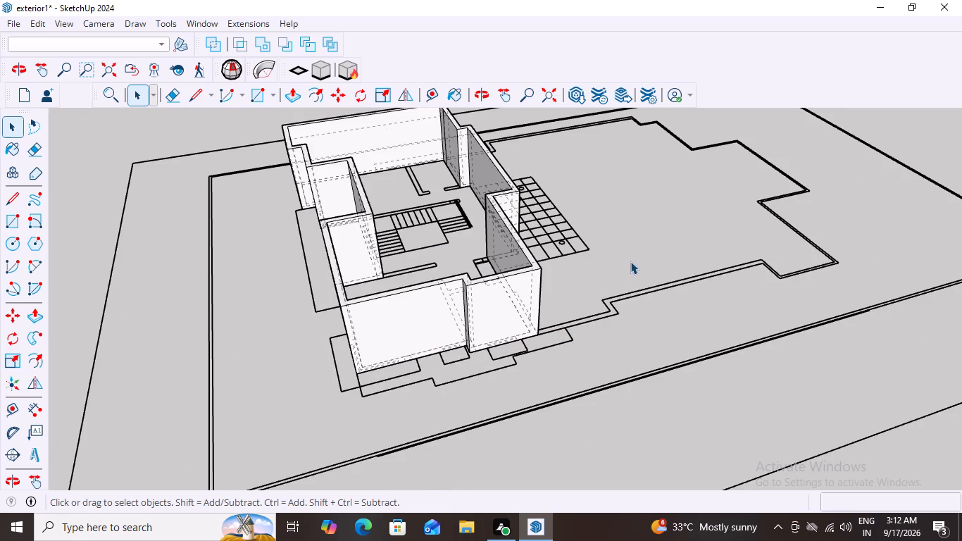
click(630, 261)
middle_drag(629, 273, 575, 285)
click(611, 275)
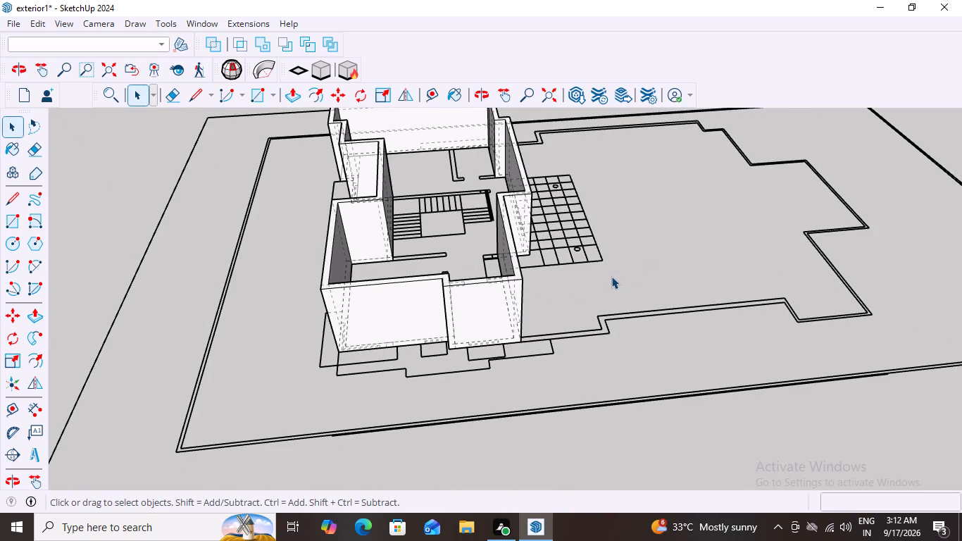
key(k)
click(528, 296)
click(458, 299)
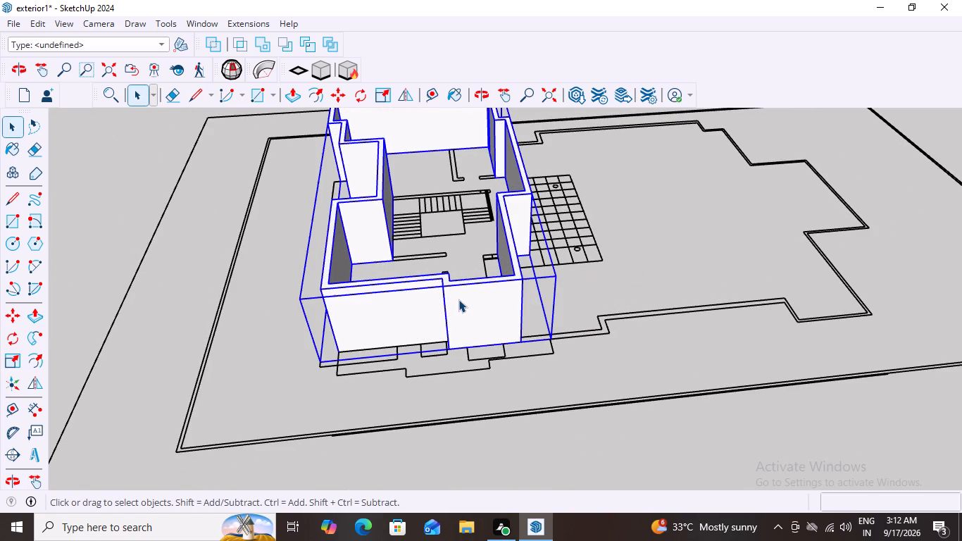
click(458, 299)
right_click(458, 299)
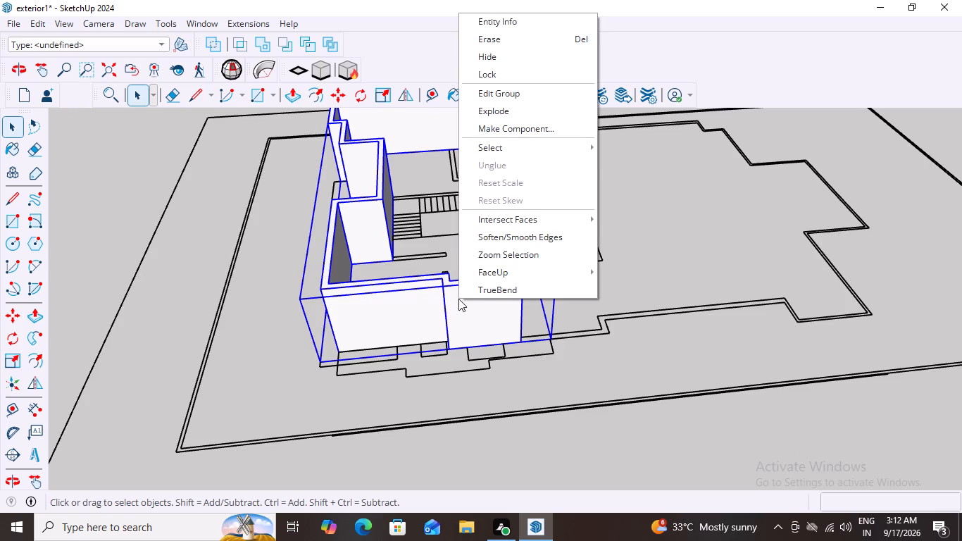
click(673, 231)
middle_drag(472, 306, 539, 286)
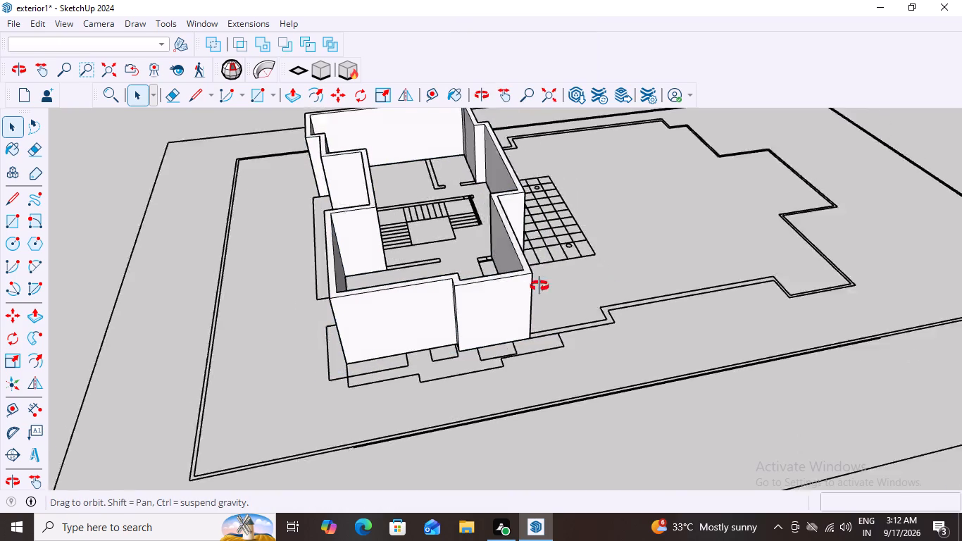
middle_drag(539, 286, 421, 238)
scroll(406, 311, up, 1)
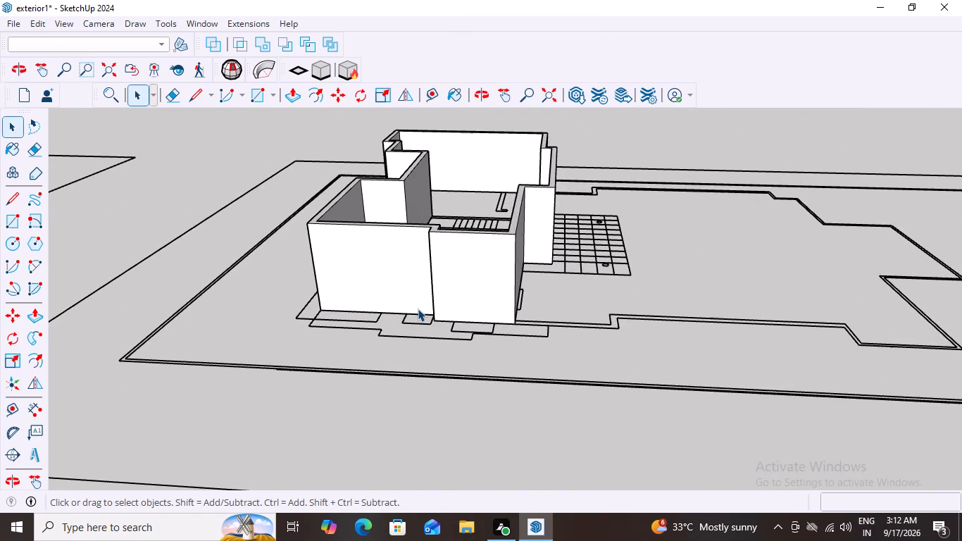
scroll(419, 309, up, 1)
key(k)
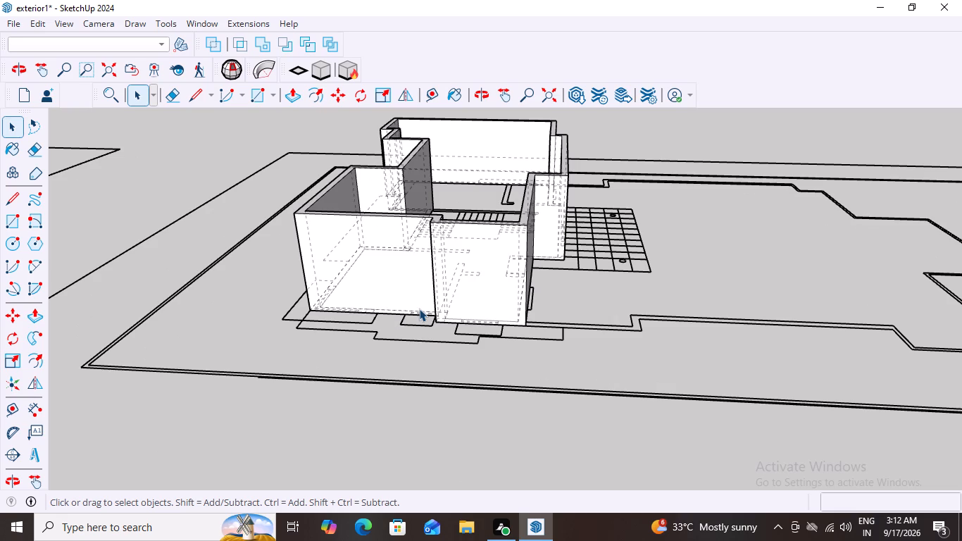
Examine the front walls and the floor-plan outlines along their base from above and close up.
scroll(443, 313, down, 7)
middle_drag(466, 327, 546, 410)
scroll(516, 406, up, 3)
scroll(519, 319, up, 2)
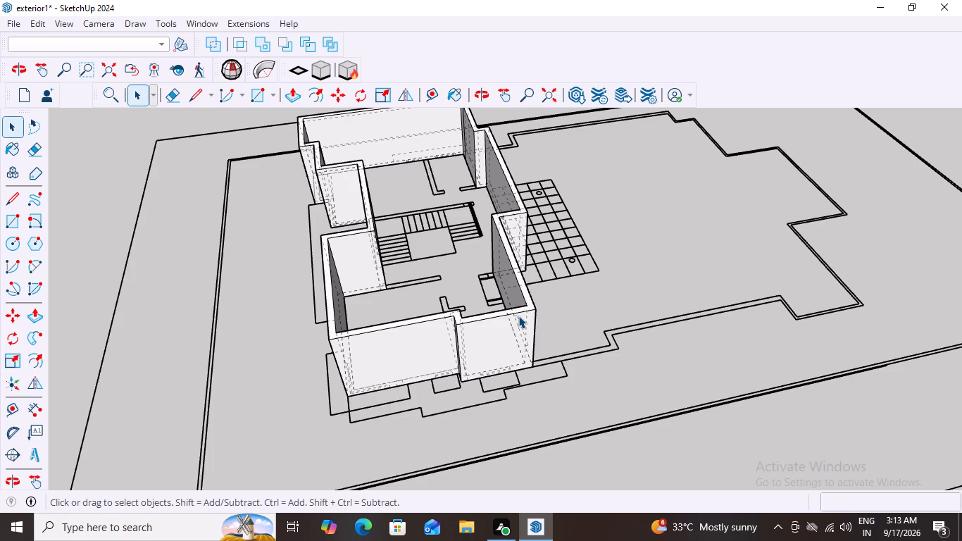
scroll(504, 397, up, 7)
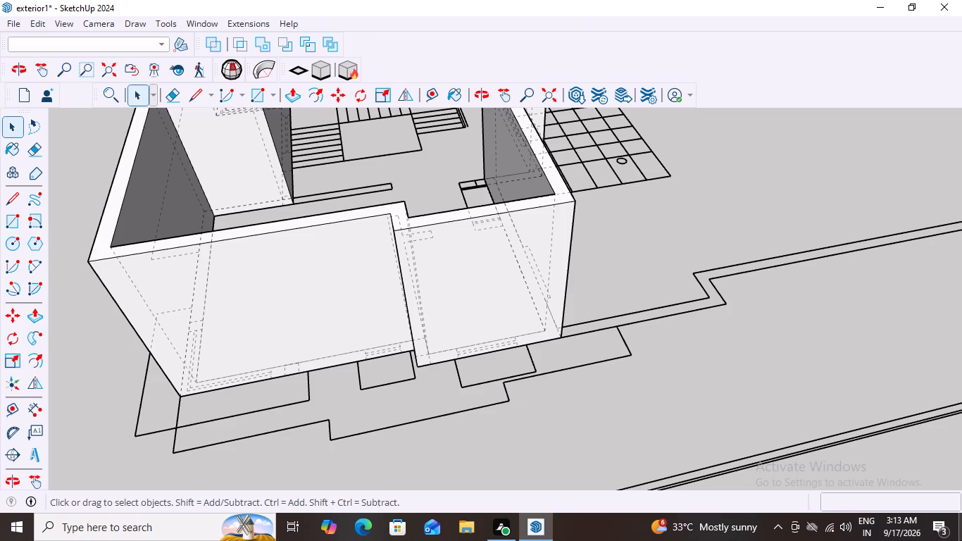
scroll(446, 400, down, 2)
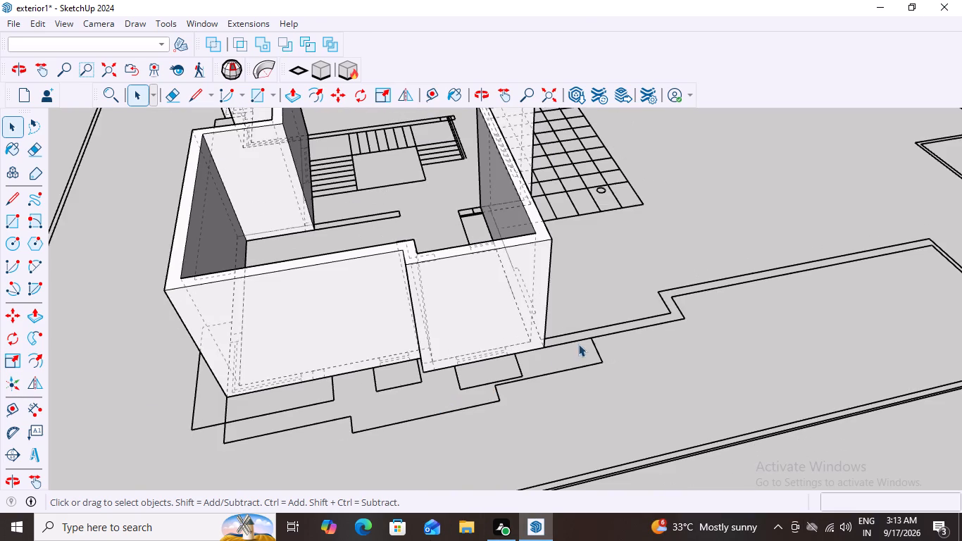
middle_drag(578, 344, 543, 382)
scroll(435, 341, up, 4)
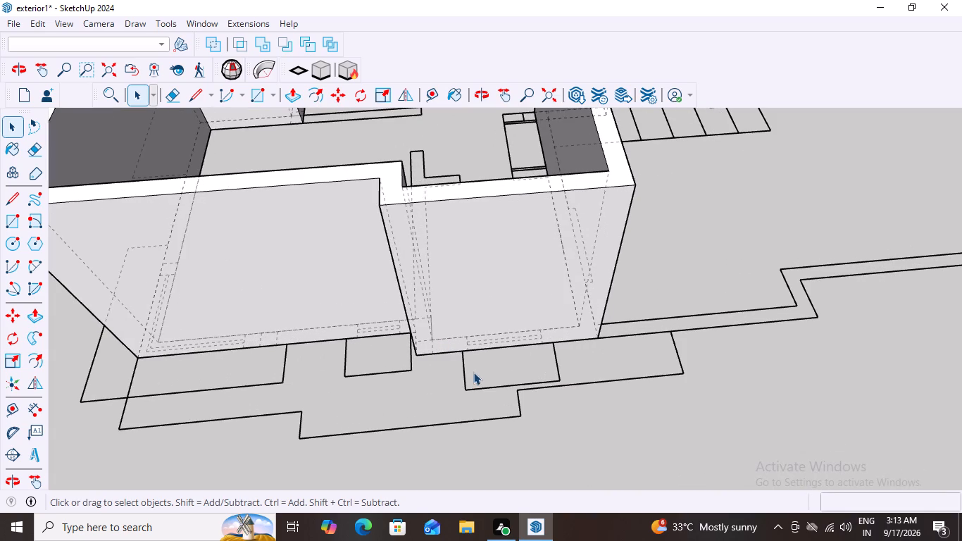
Draw a rectangle about 1448 mm square at the walls' front corner, spanning the corner window outlines, and extrude it up 600 mm.
key(r)
scroll(332, 405, down, 5)
middle_drag(95, 372, 197, 404)
scroll(178, 391, down, 3)
middle_drag(144, 430, 98, 312)
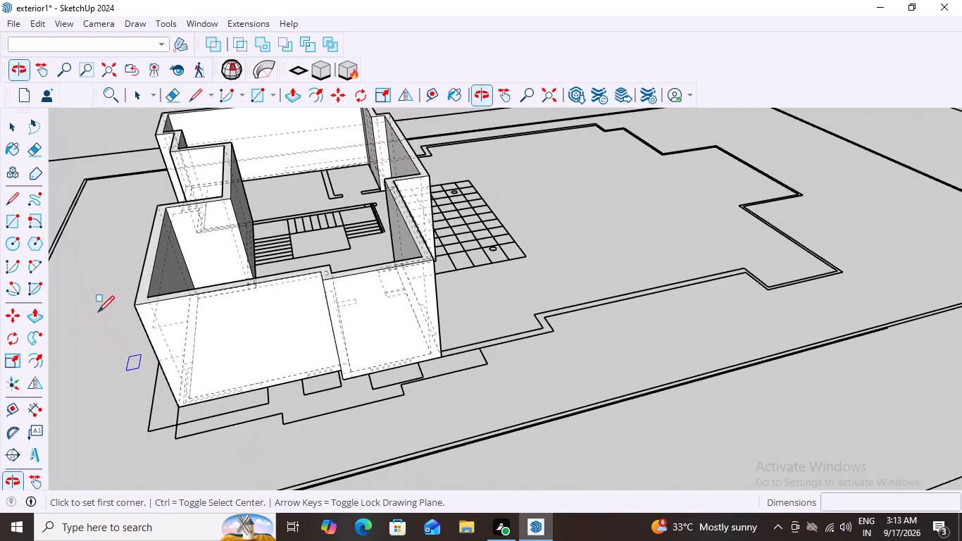
scroll(177, 384, up, 11)
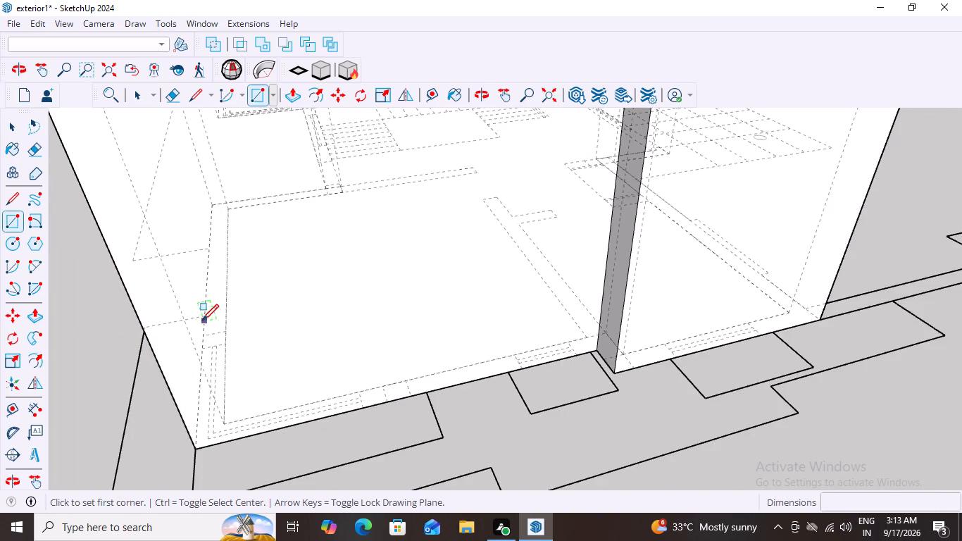
click(204, 349)
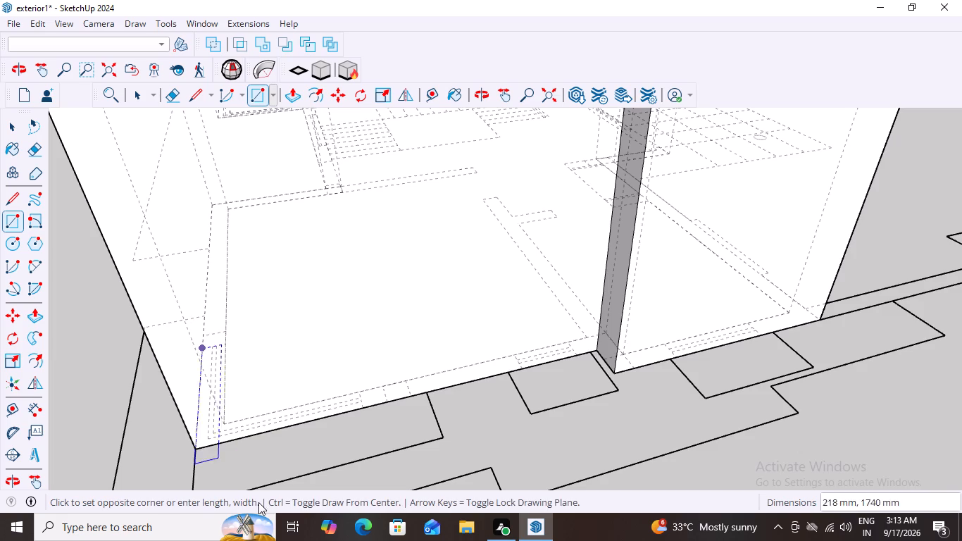
click(358, 409)
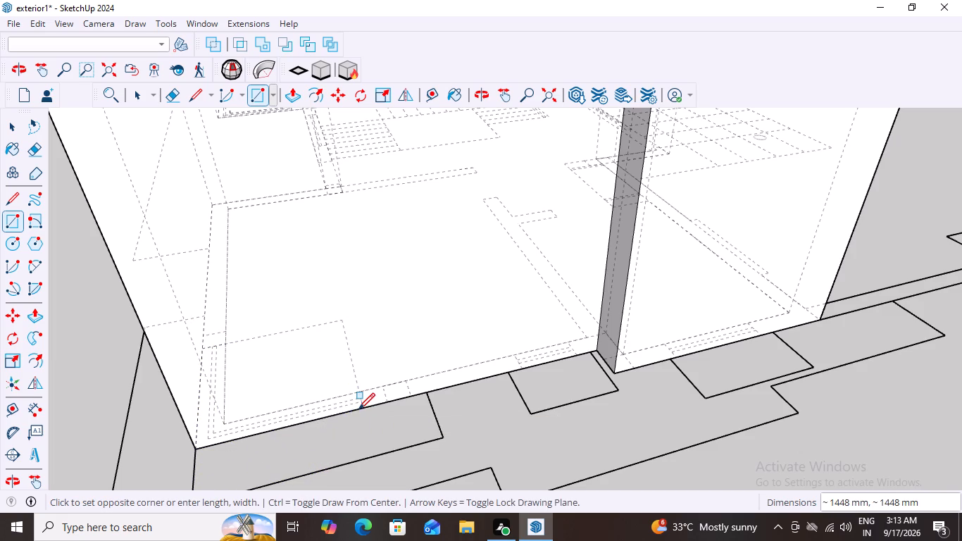
key(space)
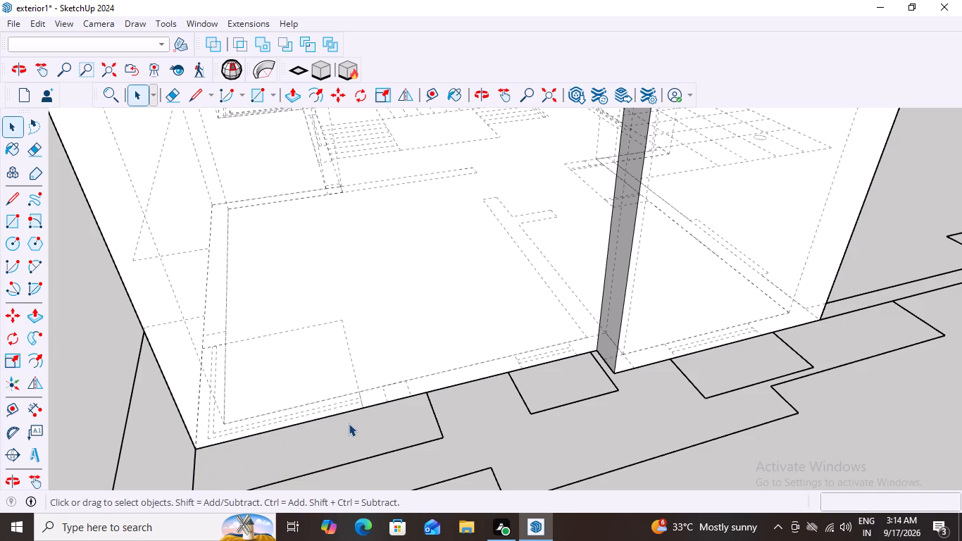
key(p)
click(295, 401)
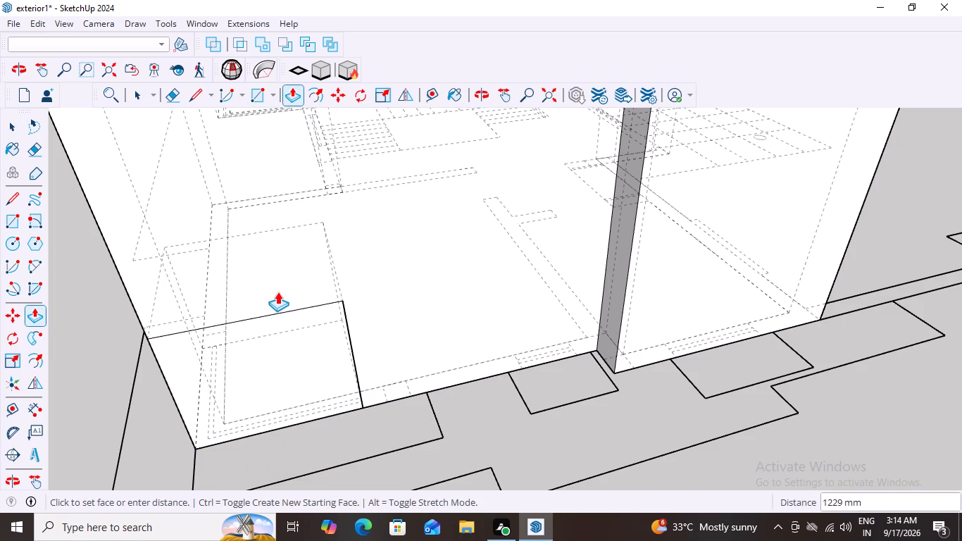
text(600)
key(Return)
Push both outer sides of the corner block out 200 mm beyond the wall faces.
click(287, 385)
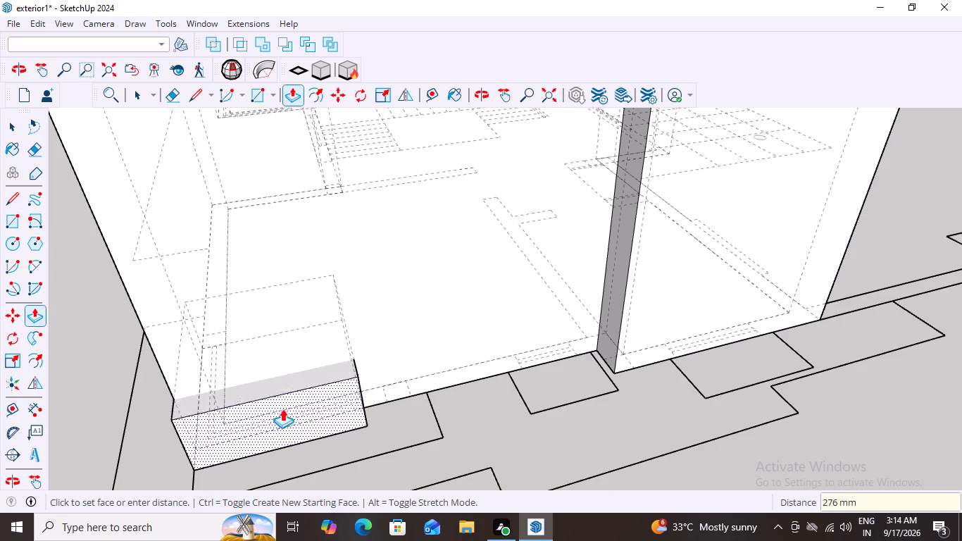
scroll(284, 416, down, 5)
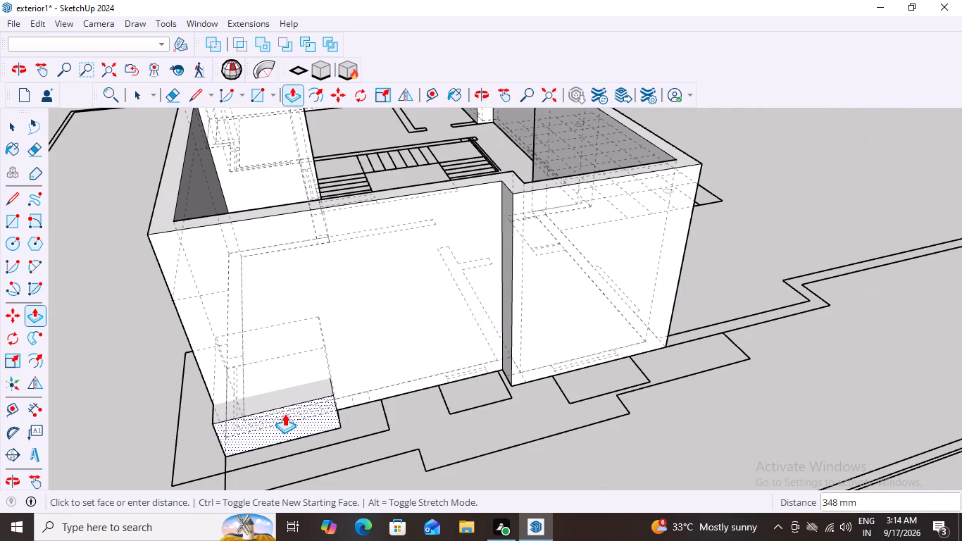
key(2)
text(00)
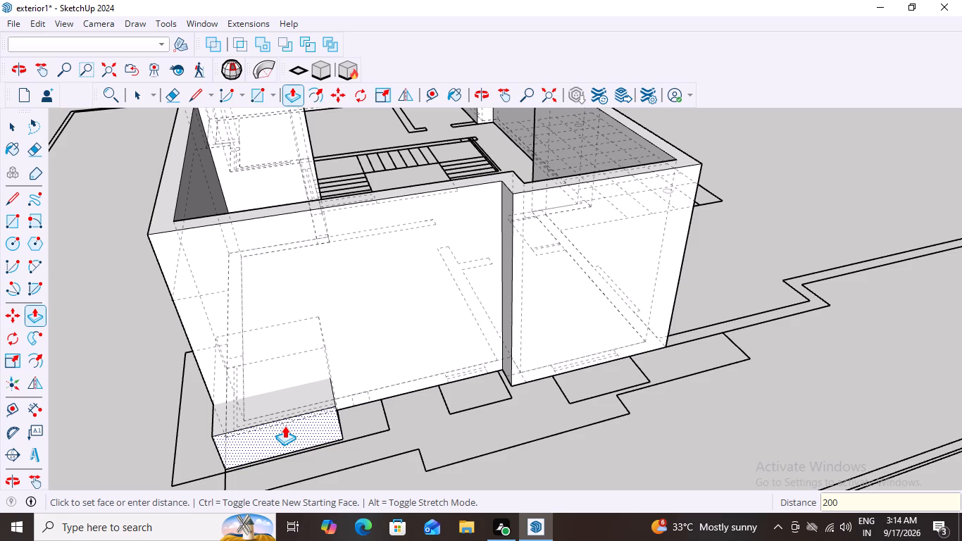
key(Return)
scroll(285, 425, down, 3)
middle_drag(225, 435, 331, 380)
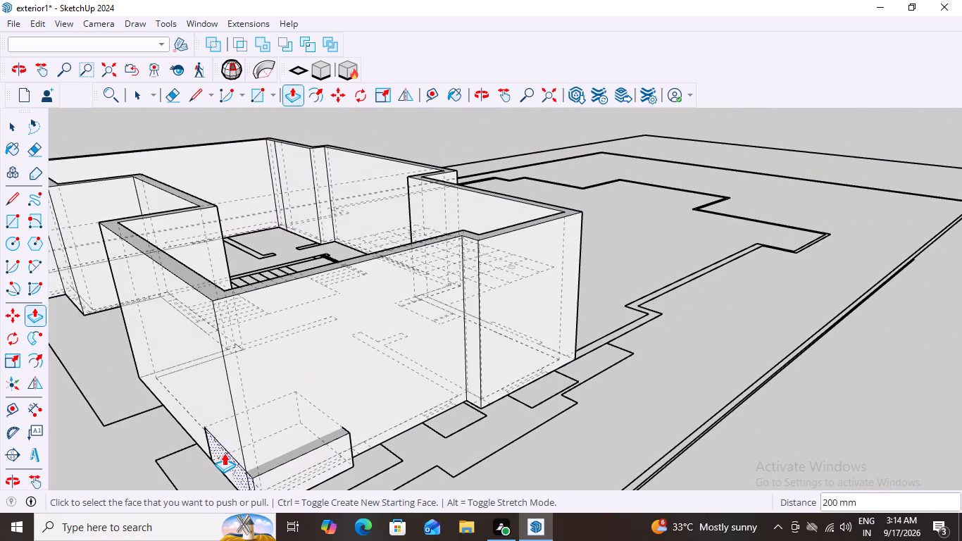
click(224, 453)
click(224, 453)
scroll(182, 450, down, 10)
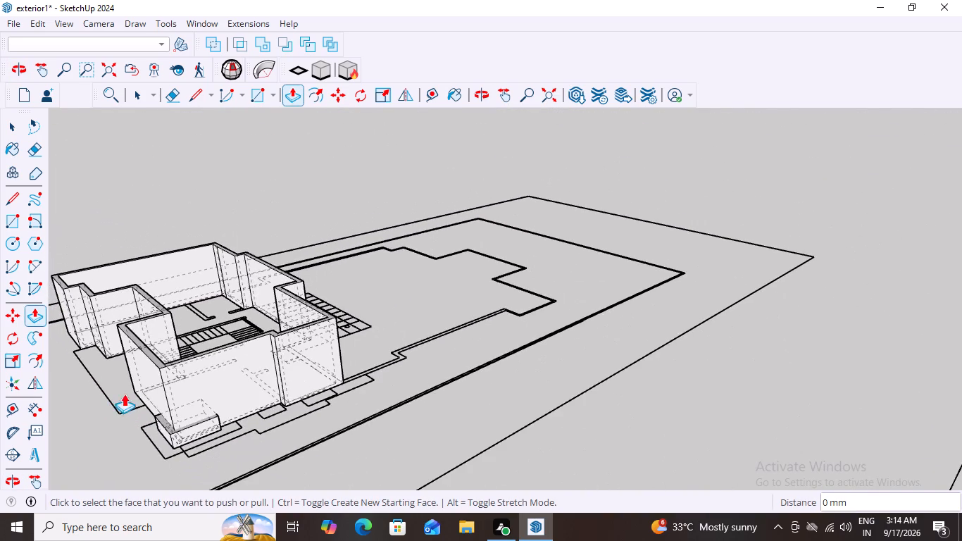
middle_drag(244, 438, 173, 452)
key(space)
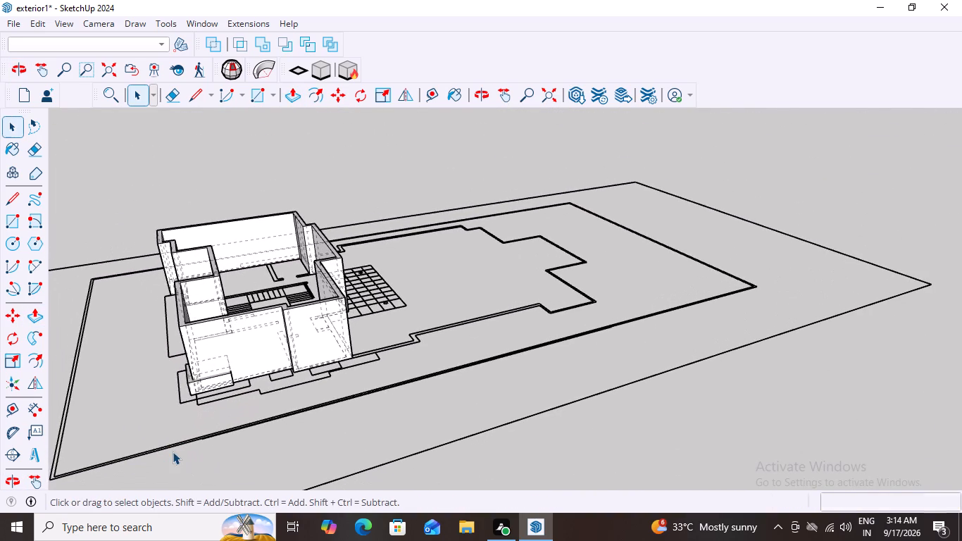
Examine the building from all sides, including the walls, the tiled terrace grid and the window outlines along the base.
scroll(198, 435, down, 4)
scroll(282, 220, up, 2)
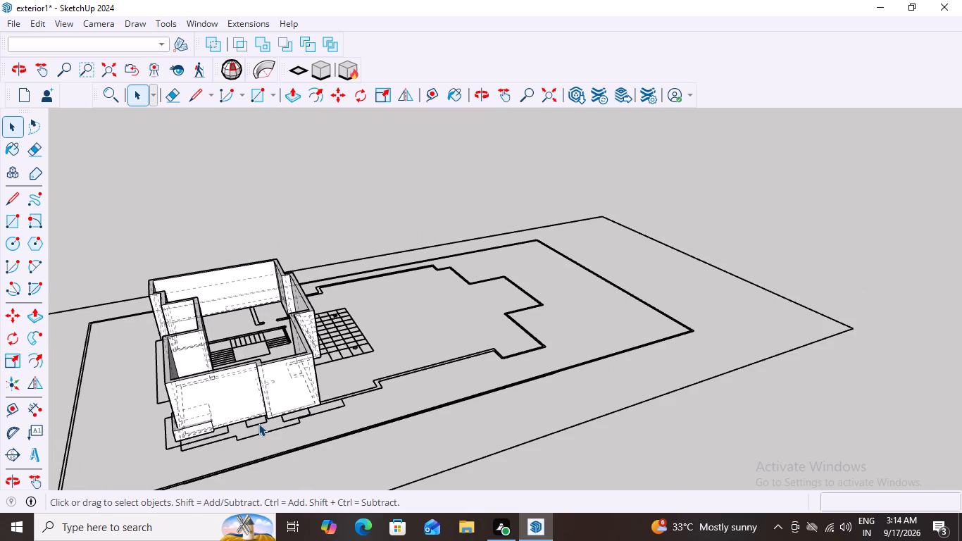
middle_drag(187, 423, 332, 436)
scroll(348, 430, down, 1)
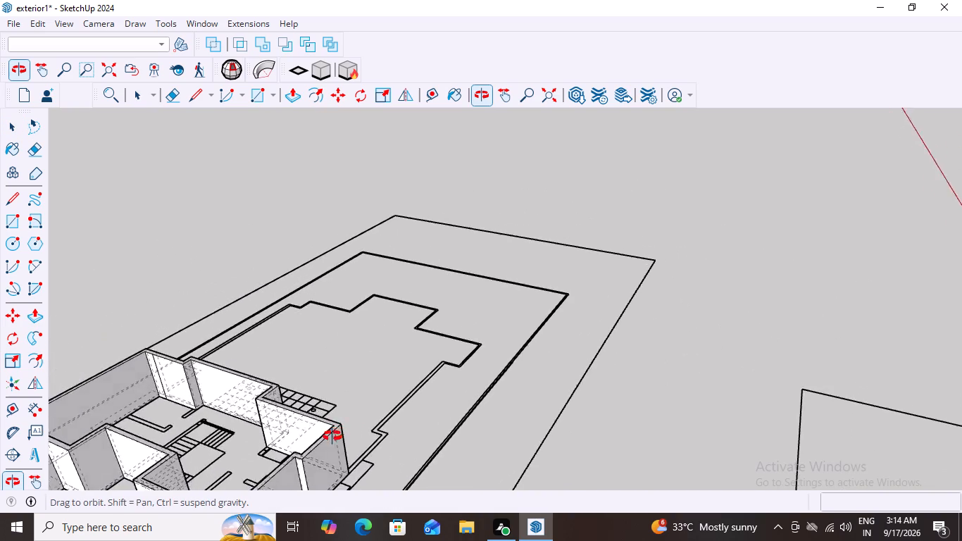
middle_drag(332, 436, 104, 430)
scroll(359, 348, up, 3)
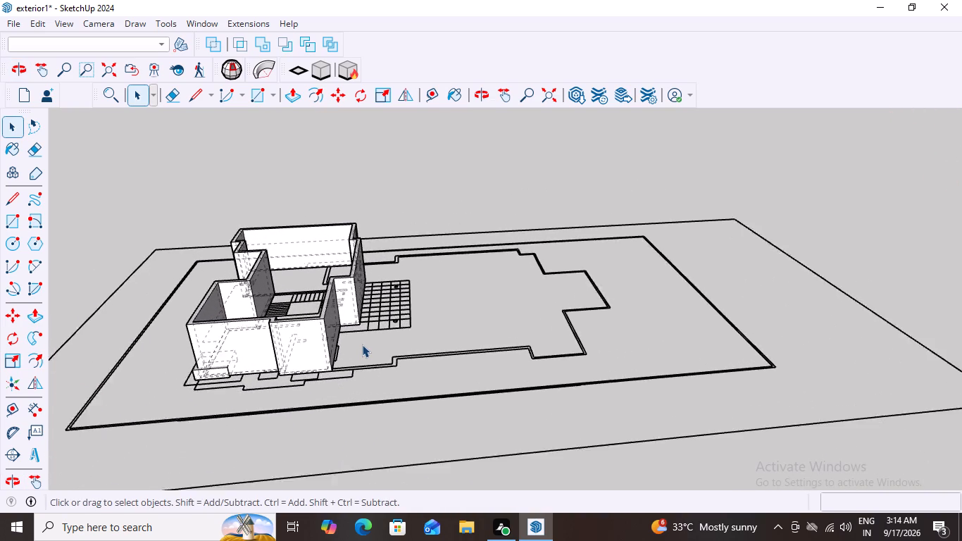
scroll(362, 344, up, 1)
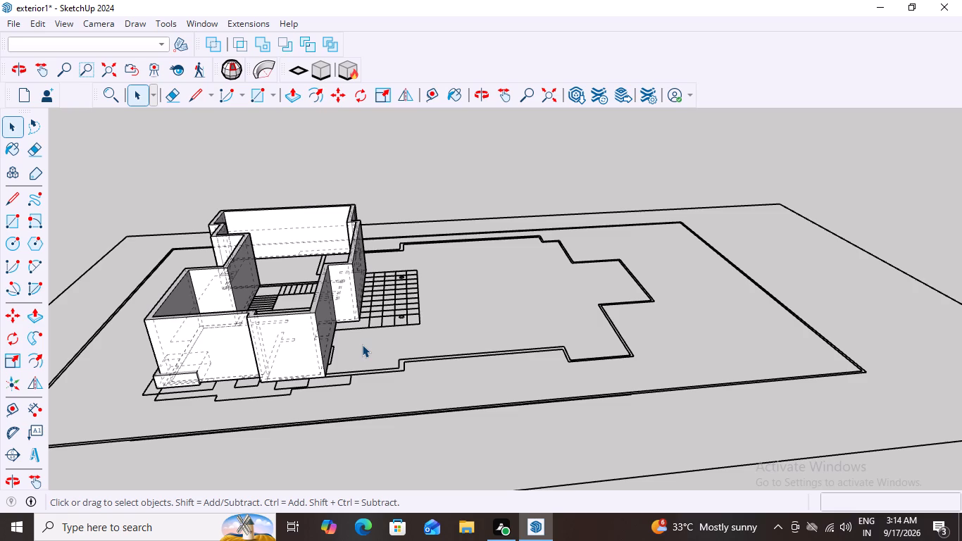
middle_drag(360, 361, 318, 411)
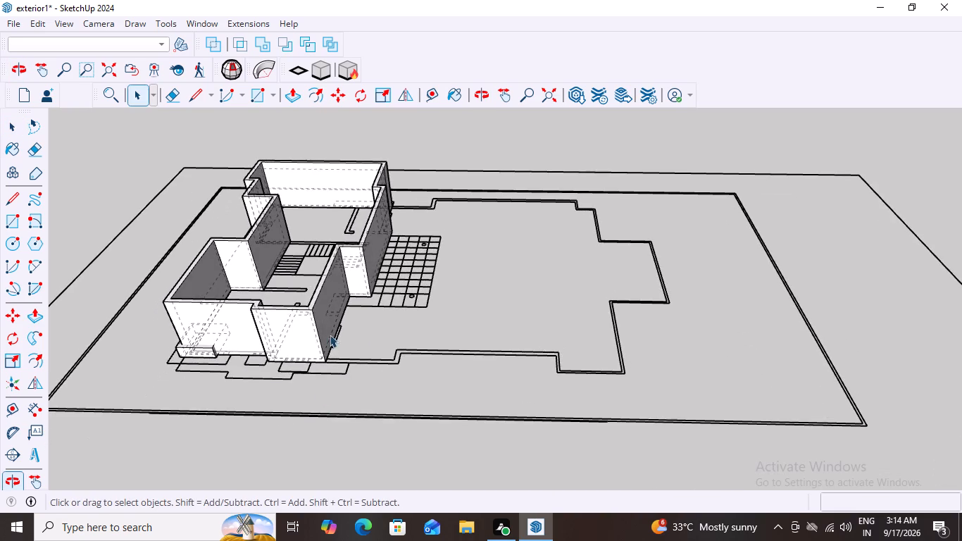
scroll(333, 318, up, 10)
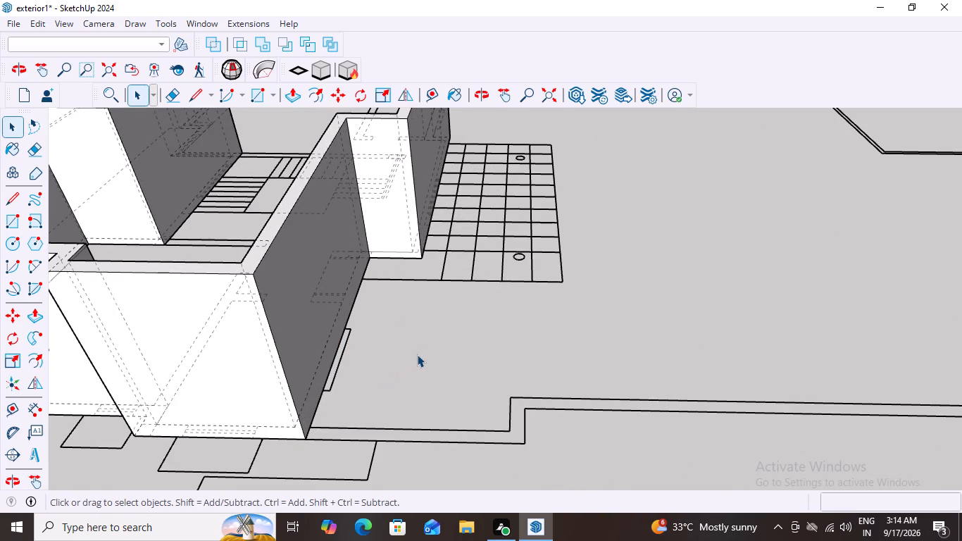
scroll(423, 349, down, 2)
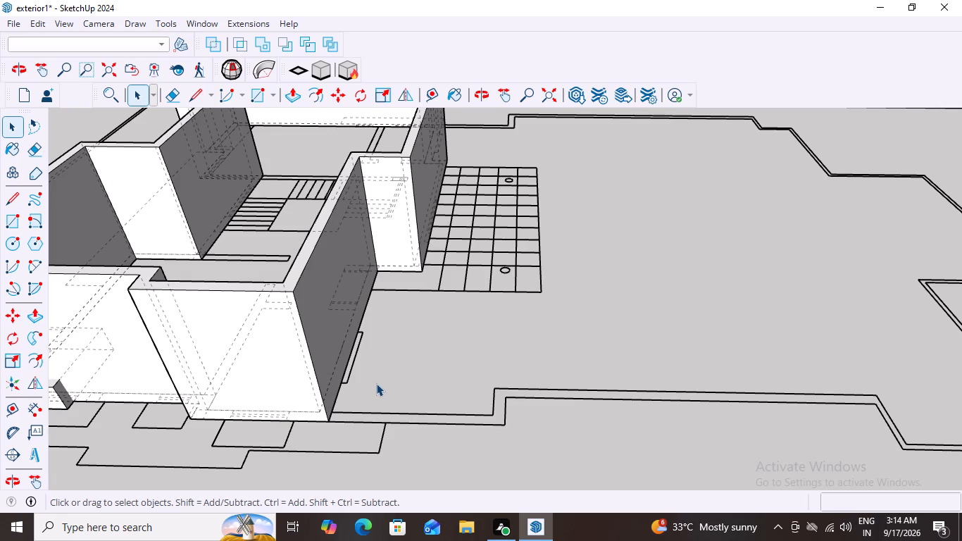
scroll(376, 383, down, 2)
middle_drag(411, 351, 329, 389)
scroll(508, 139, up, 2)
scroll(500, 203, up, 4)
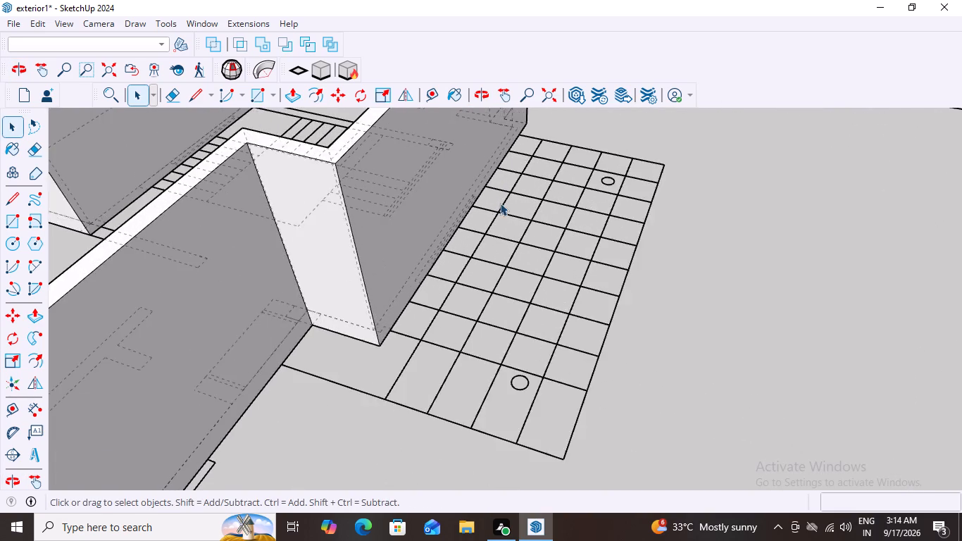
scroll(451, 230, up, 4)
scroll(420, 303, down, 8)
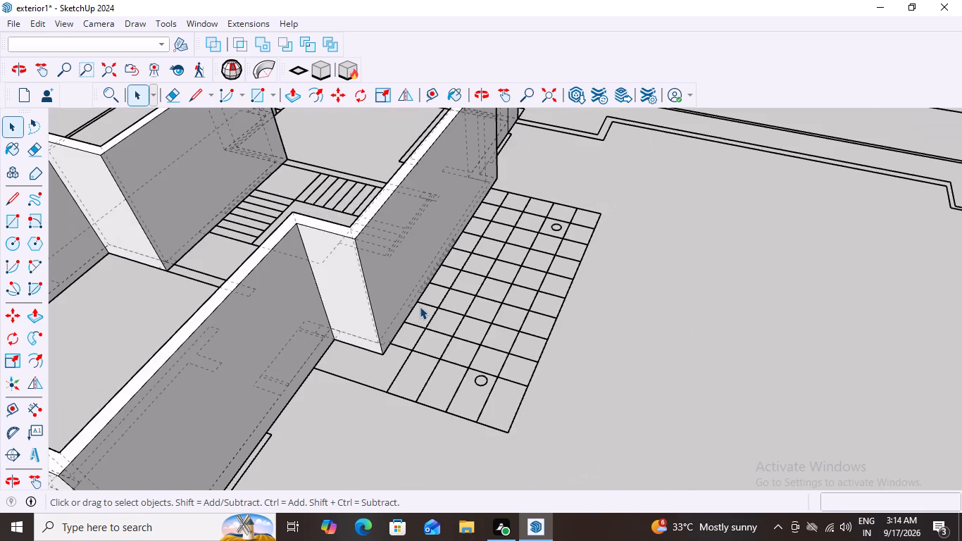
scroll(457, 279, down, 9)
middle_drag(503, 270, 359, 297)
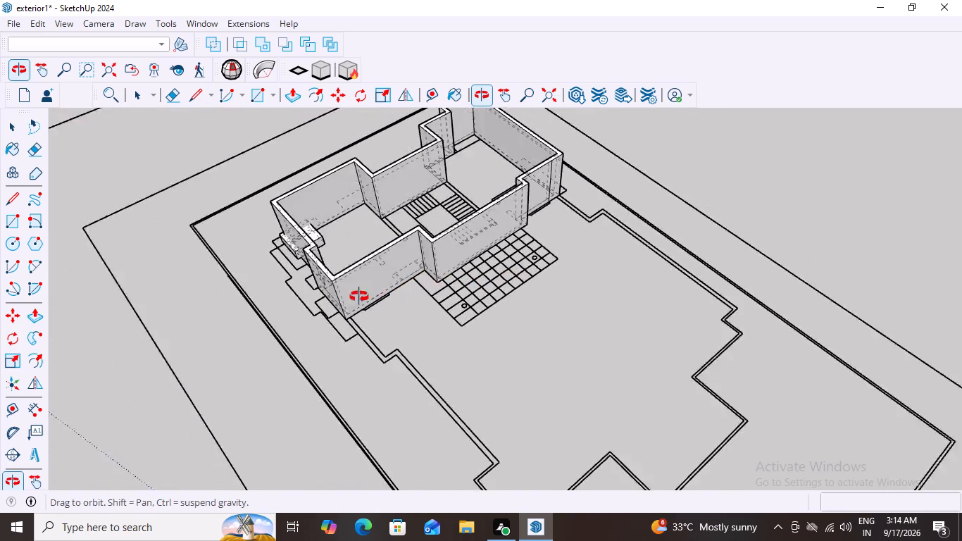
middle_drag(359, 297, 312, 300)
scroll(651, 252, down, 5)
middle_drag(663, 212, 447, 233)
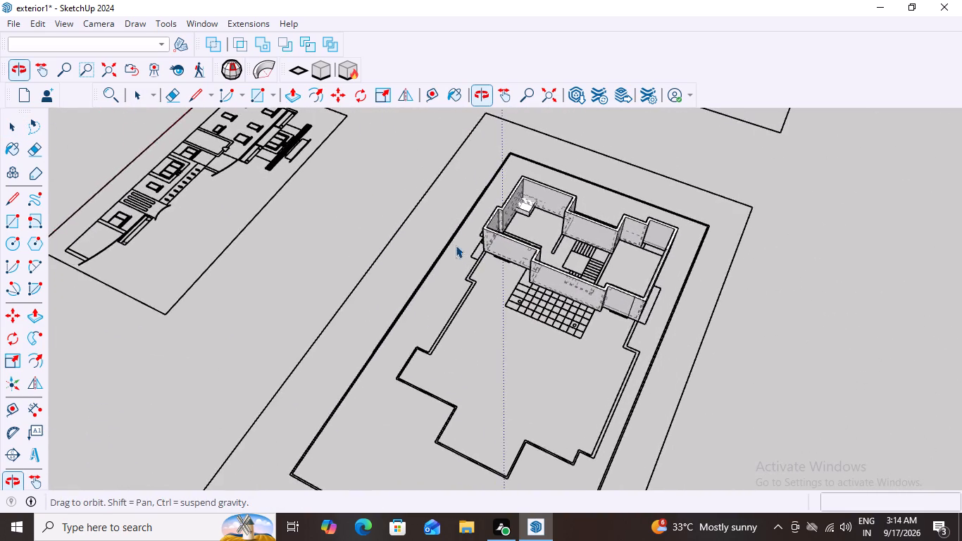
scroll(637, 354, up, 8)
middle_drag(701, 295, 552, 252)
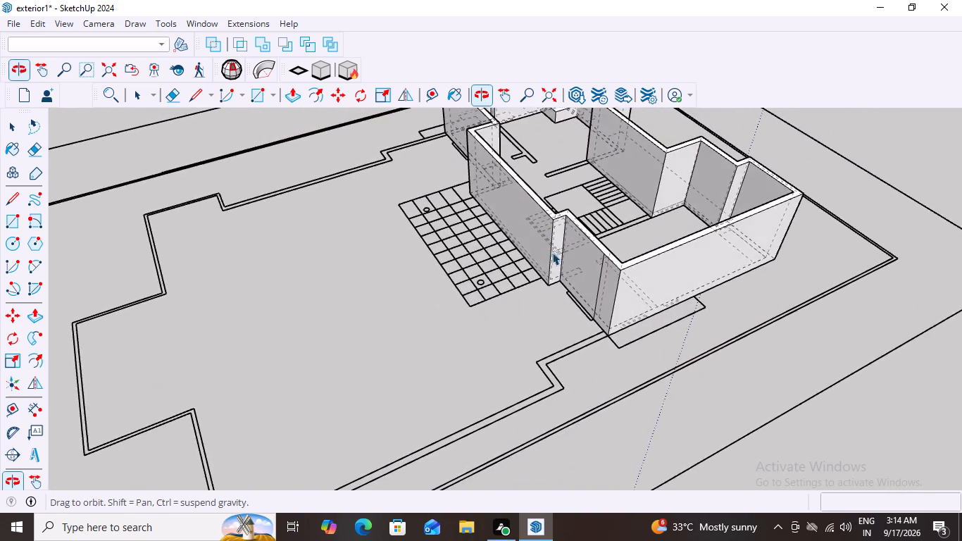
middle_drag(552, 252, 554, 245)
scroll(668, 312, up, 7)
scroll(621, 275, up, 2)
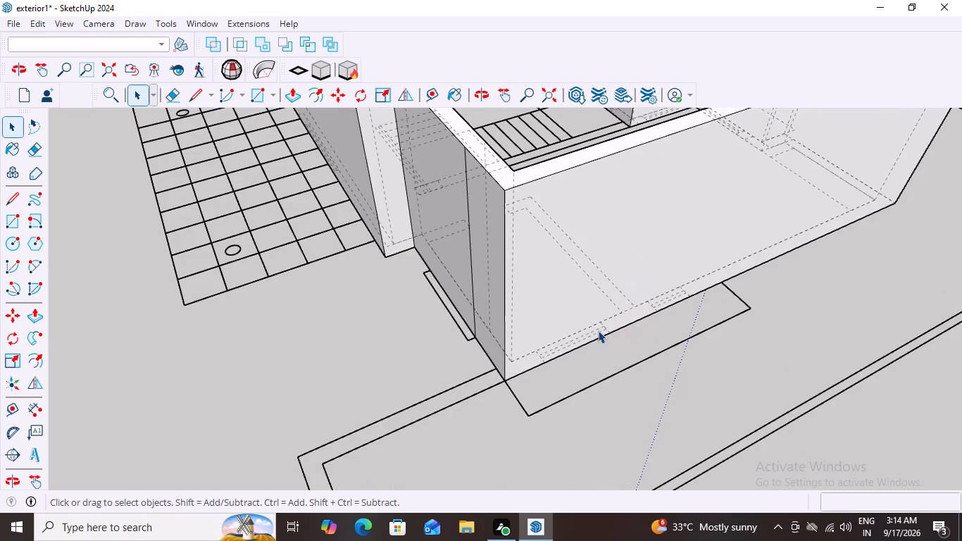
scroll(558, 349, down, 18)
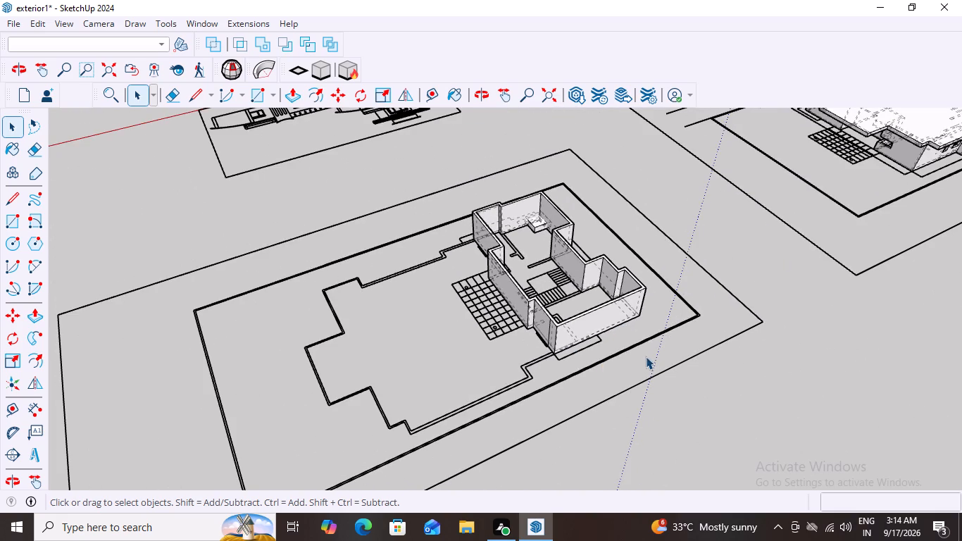
scroll(654, 330, up, 1)
scroll(500, 321, up, 8)
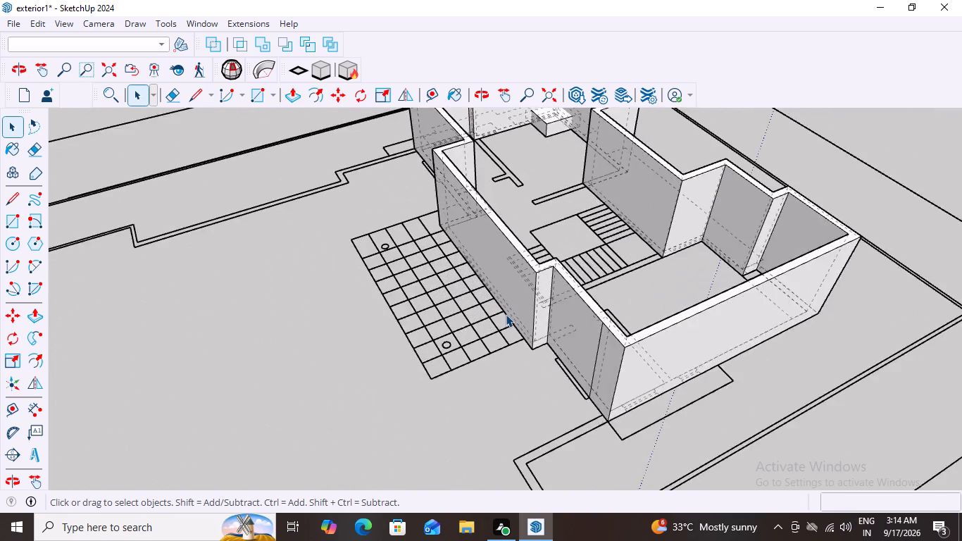
scroll(506, 314, up, 5)
scroll(453, 248, up, 8)
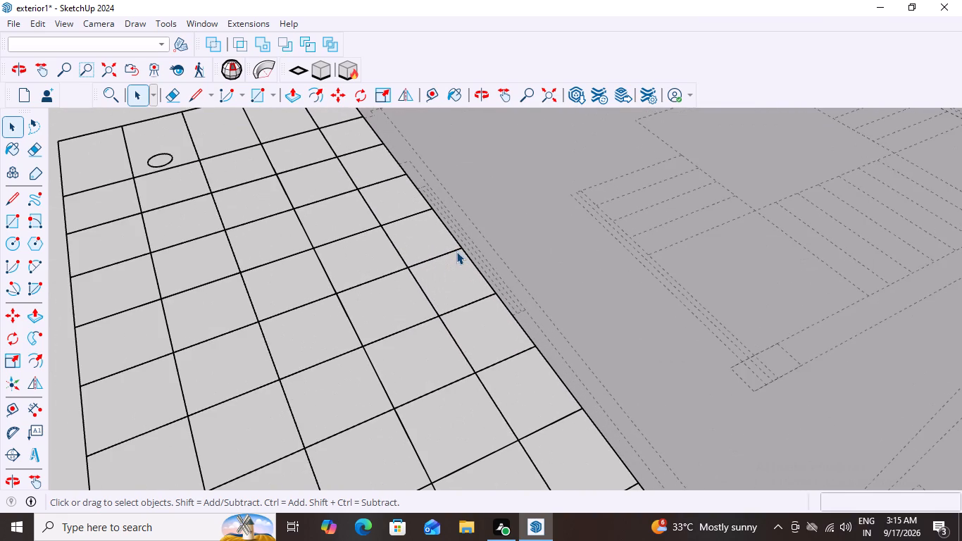
scroll(456, 251, down, 20)
scroll(456, 251, down, 5)
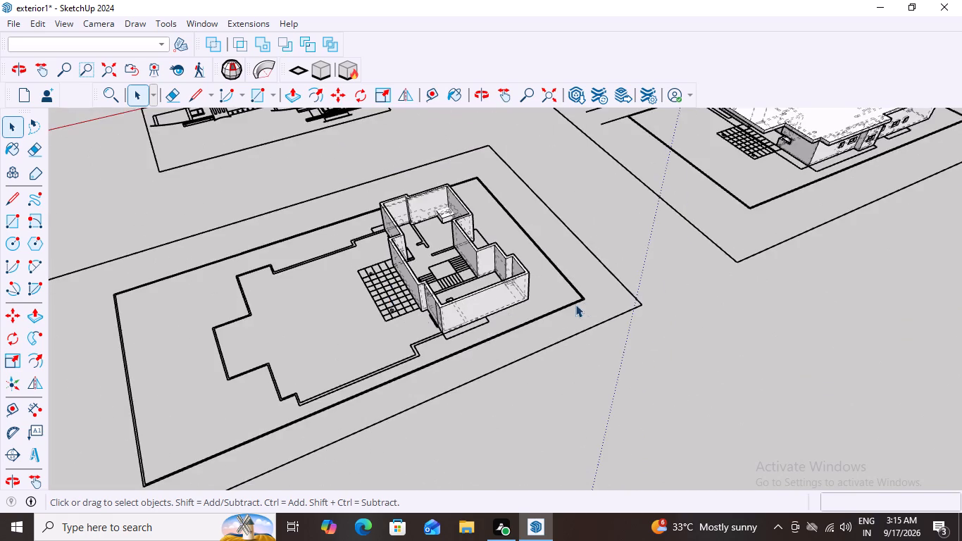
middle_drag(585, 303, 179, 266)
scroll(639, 237, up, 5)
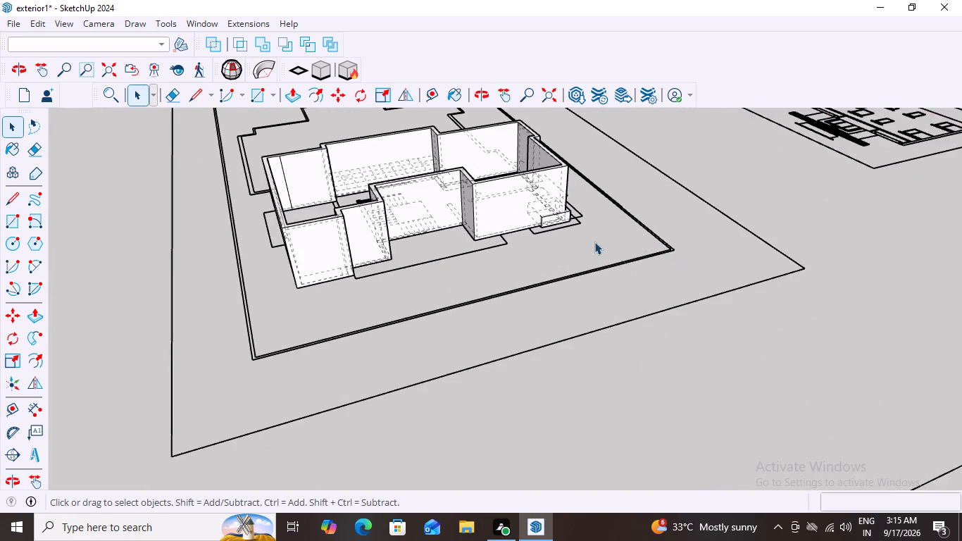
scroll(594, 242, up, 4)
middle_drag(623, 205, 366, 224)
middle_drag(870, 294, 796, 304)
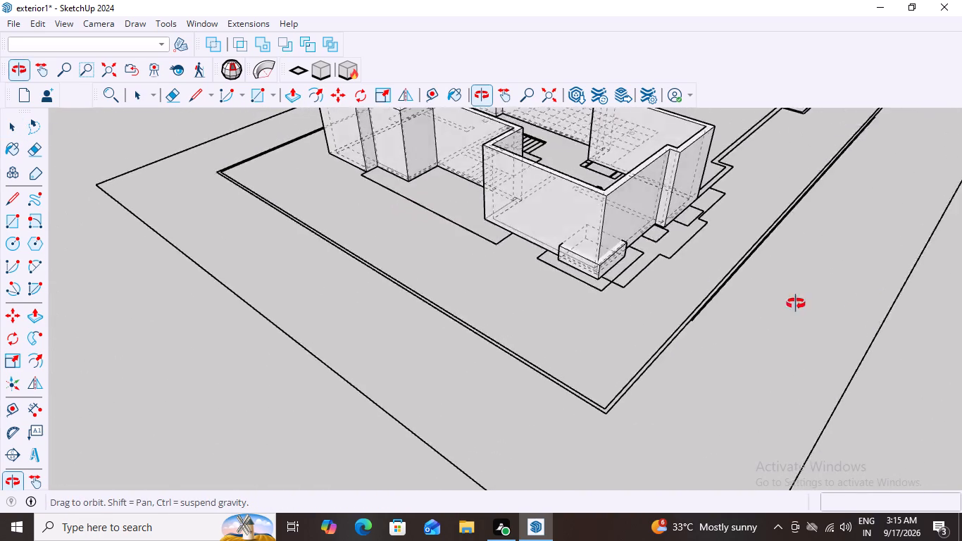
middle_drag(796, 304, 653, 295)
scroll(648, 330, up, 5)
scroll(625, 352, down, 4)
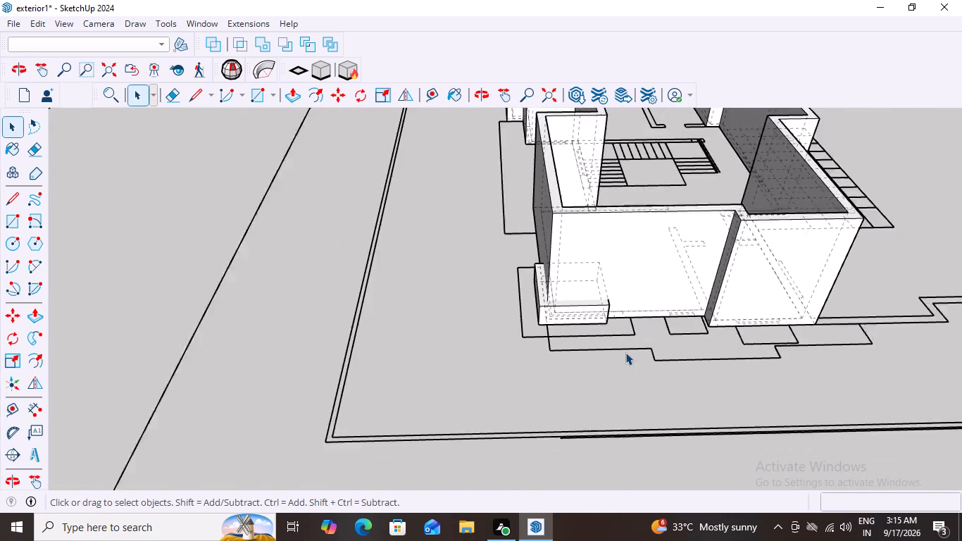
Make the whole corner block at the front of the walls into a group.
middle_drag(642, 374, 666, 386)
scroll(609, 346, up, 2)
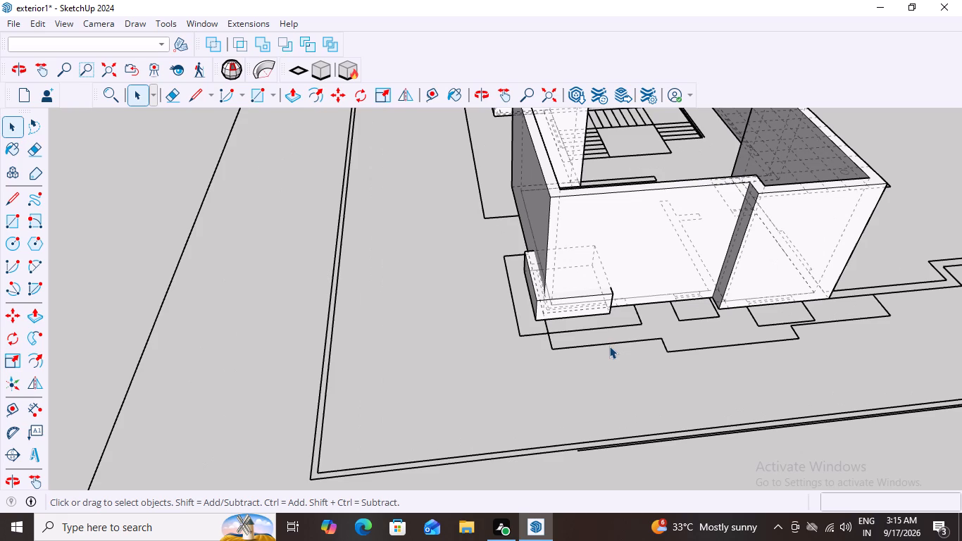
key(space)
triple_click(580, 301)
click(580, 301)
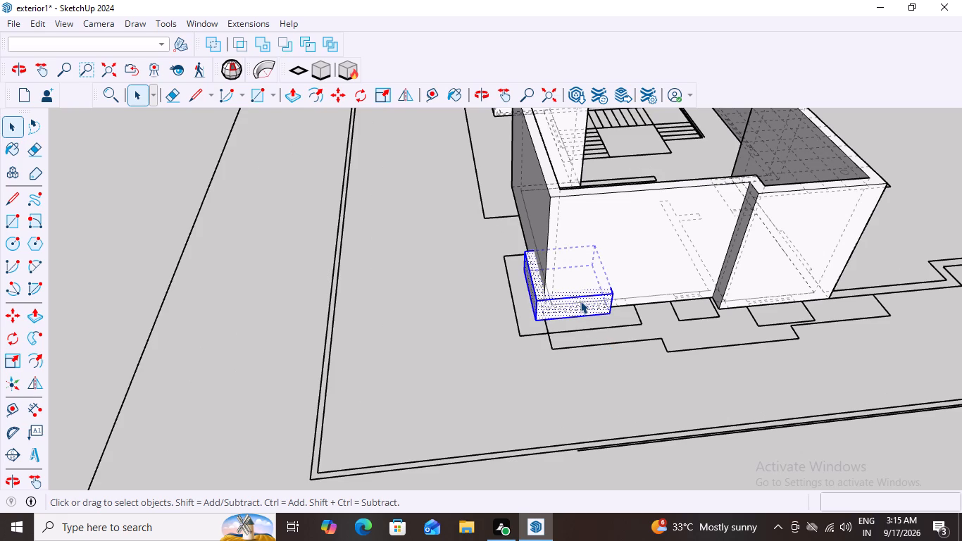
right_click(580, 301)
click(633, 169)
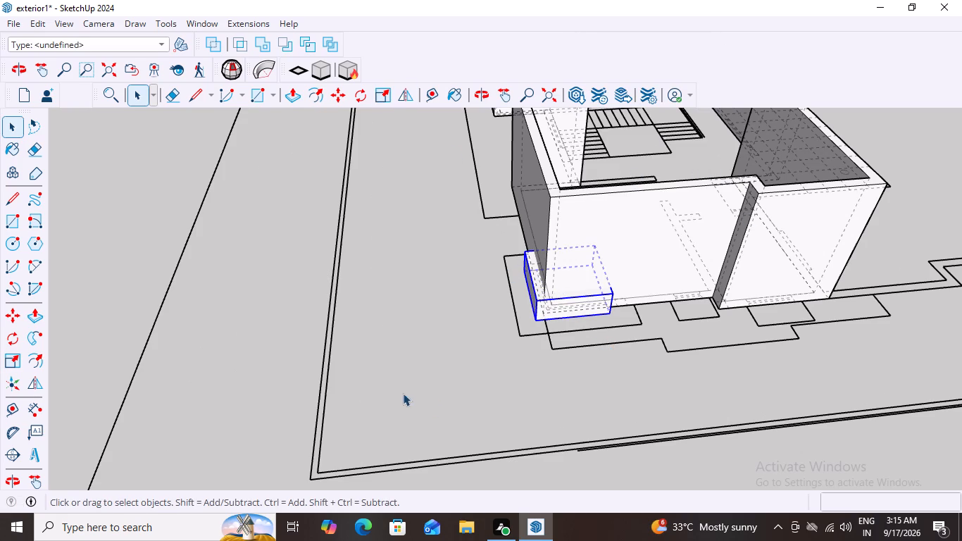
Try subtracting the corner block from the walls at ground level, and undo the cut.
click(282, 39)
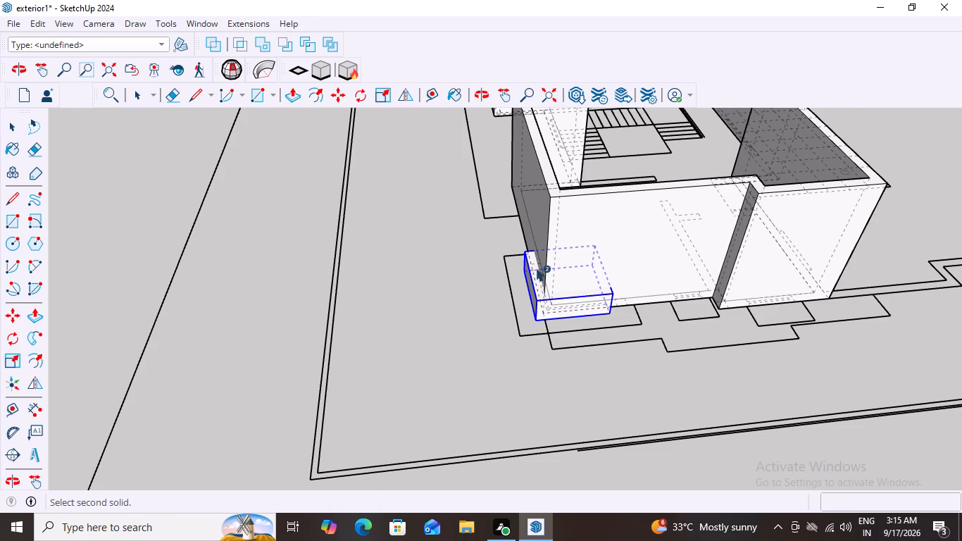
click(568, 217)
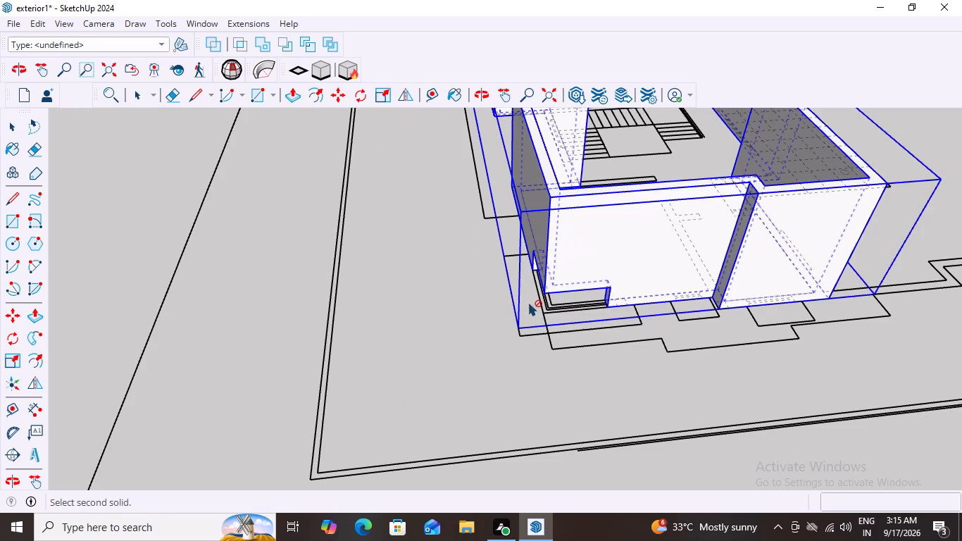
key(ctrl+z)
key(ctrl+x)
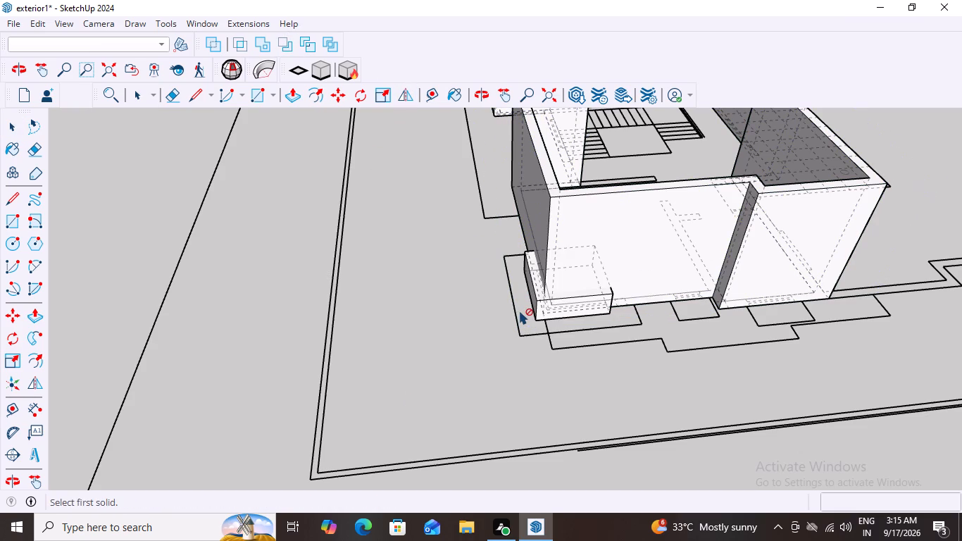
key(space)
Move the corner block group 3' straight up along the blue axis.
click(564, 309)
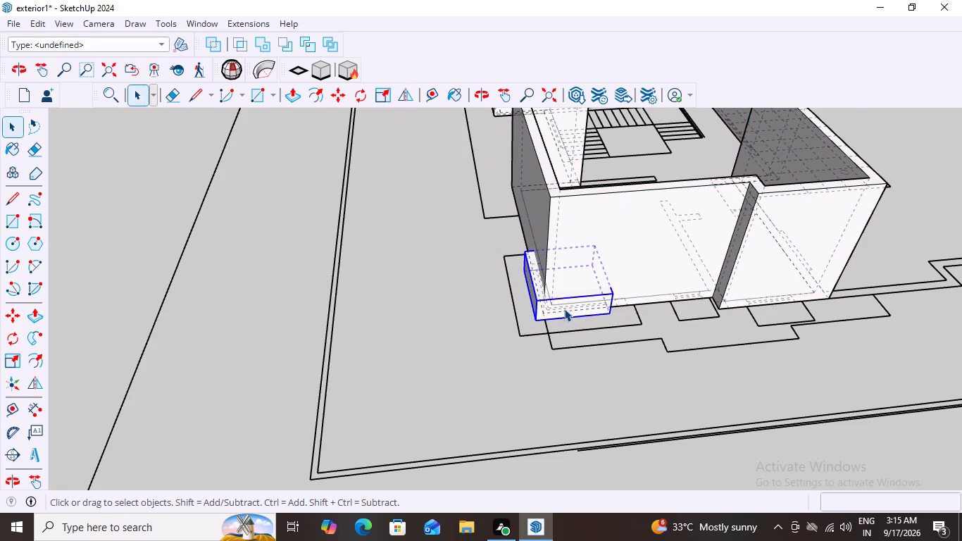
key(m)
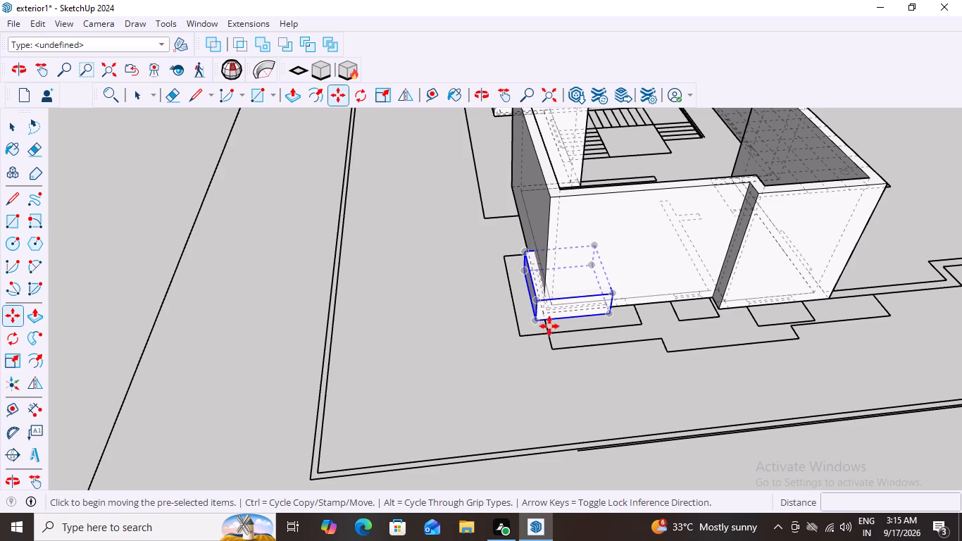
click(612, 313)
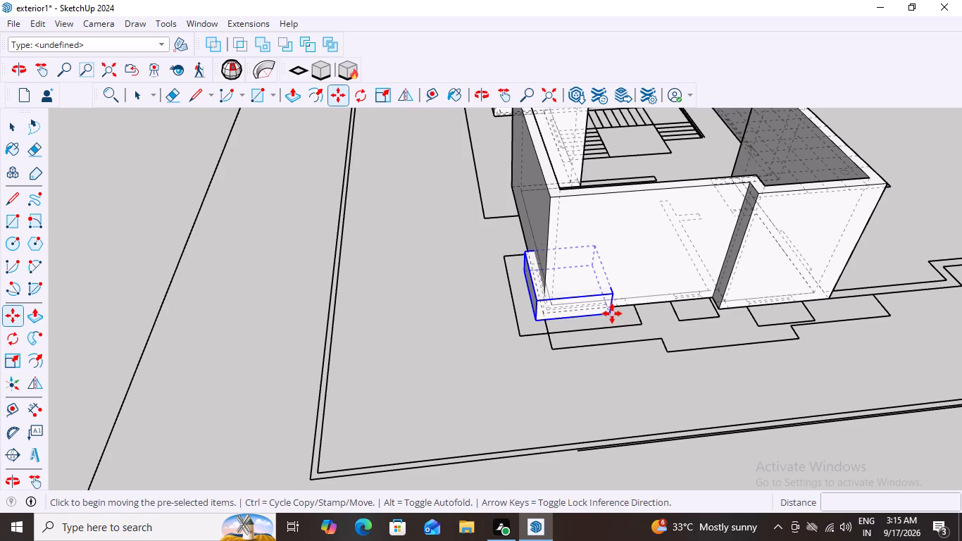
key(Up)
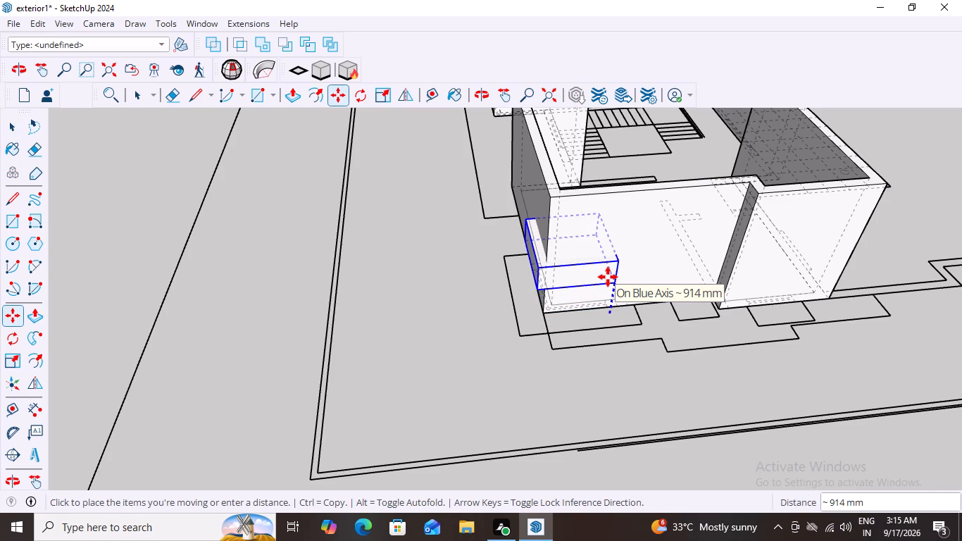
key(3)
key(apostrophe)
key(Return)
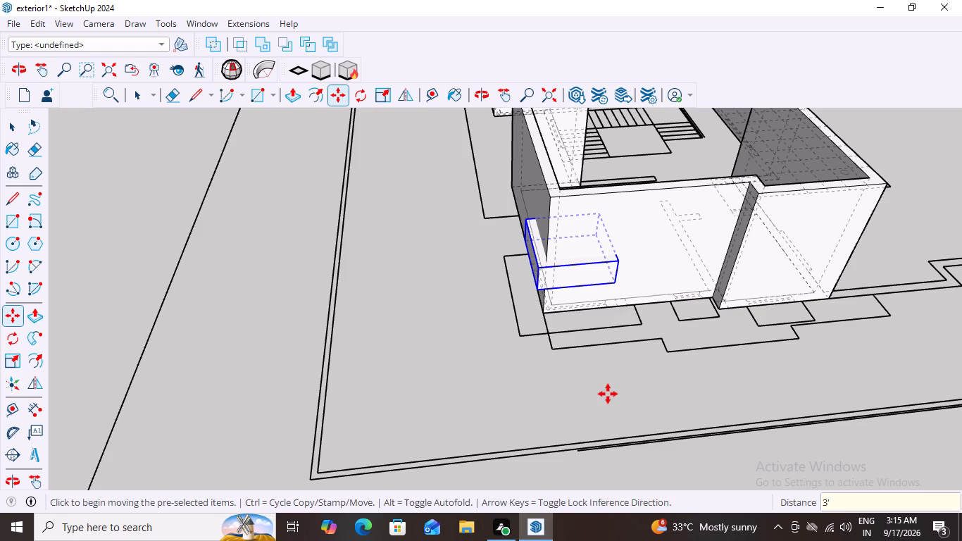
key(space)
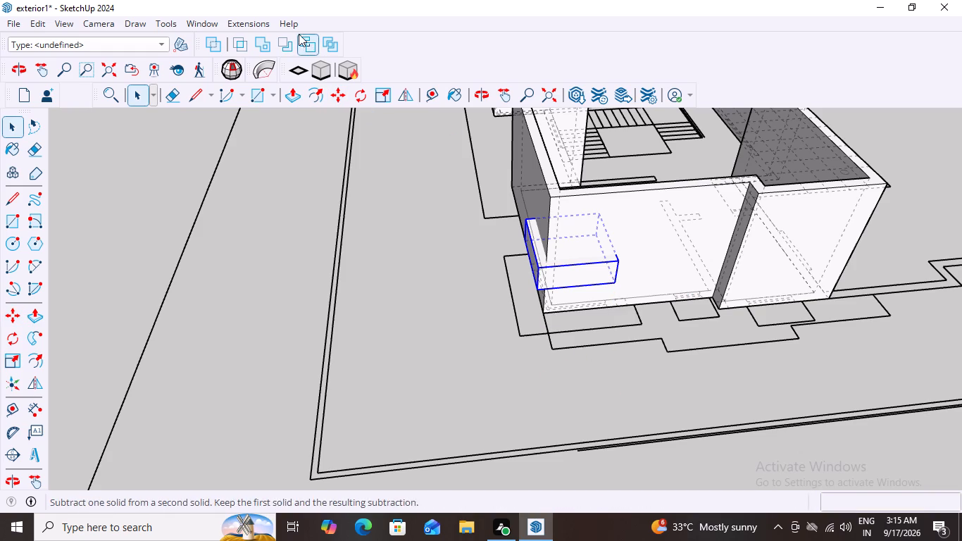
Subtract the raised corner block from the walls solid to cut the corner window opening.
click(288, 46)
click(575, 191)
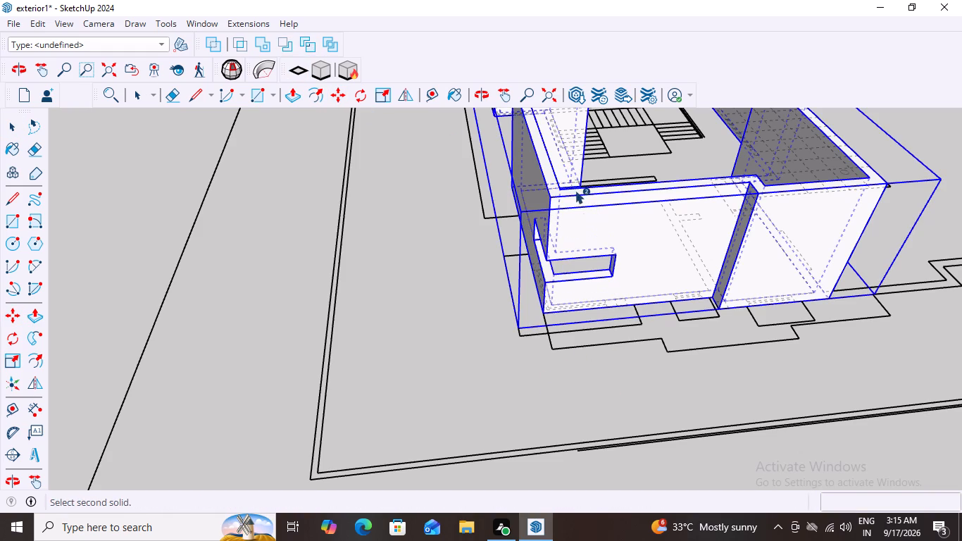
key(space)
click(417, 409)
middle_drag(580, 385, 520, 399)
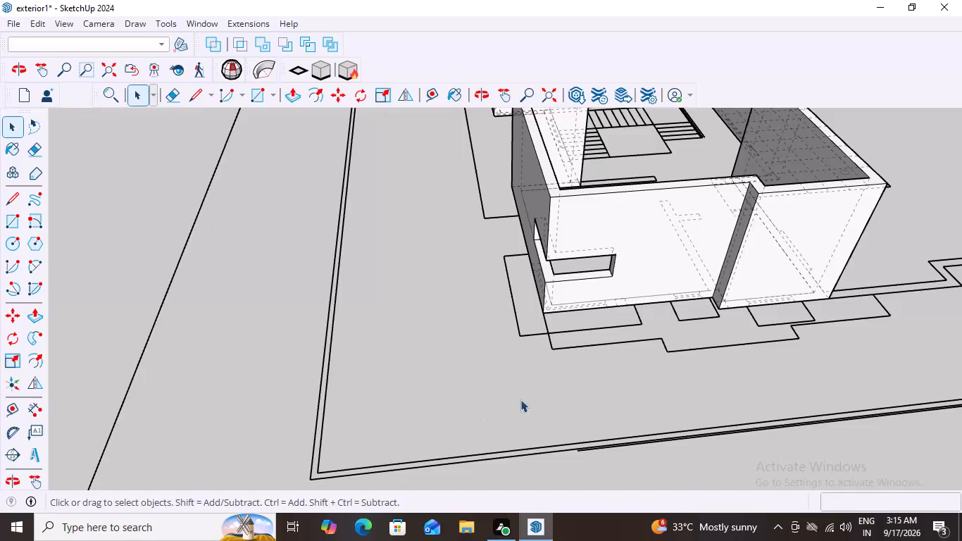
middle_drag(520, 399, 604, 387)
scroll(604, 387, down, 7)
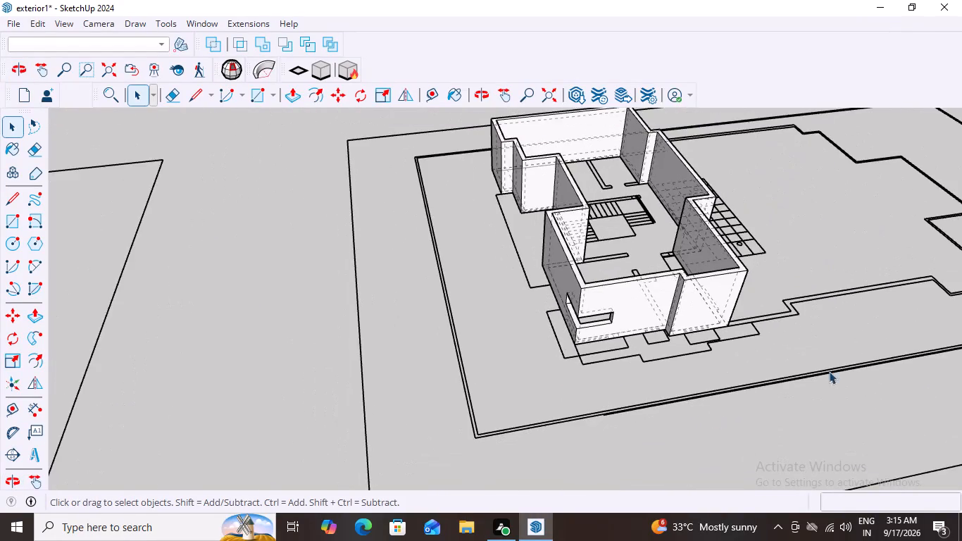
scroll(820, 306, up, 6)
Turn off the display of dashed back edges on the model.
key(k)
middle_drag(656, 387, 620, 402)
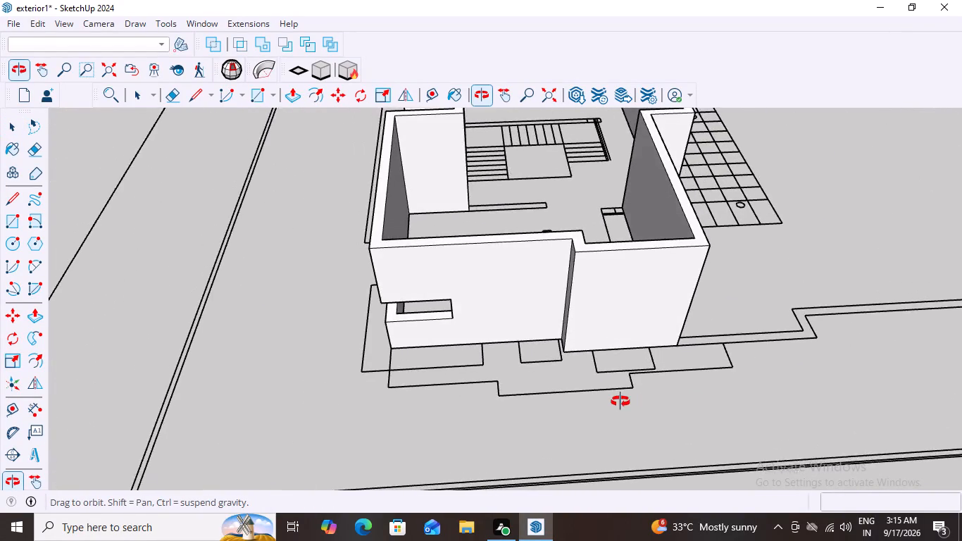
middle_drag(620, 402, 596, 402)
Inside the walls group, add a Type A MajWindow 600 mm high, 915 mm floor gap, about 610 mm wide, in the front wall beside the step.
click(500, 288)
click(528, 295)
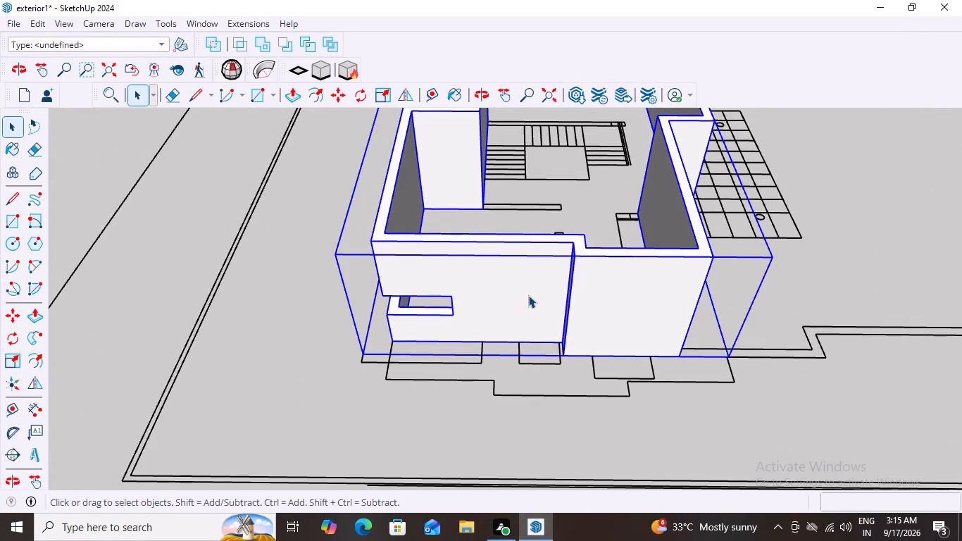
double_click(528, 295)
middle_drag(525, 341, 534, 307)
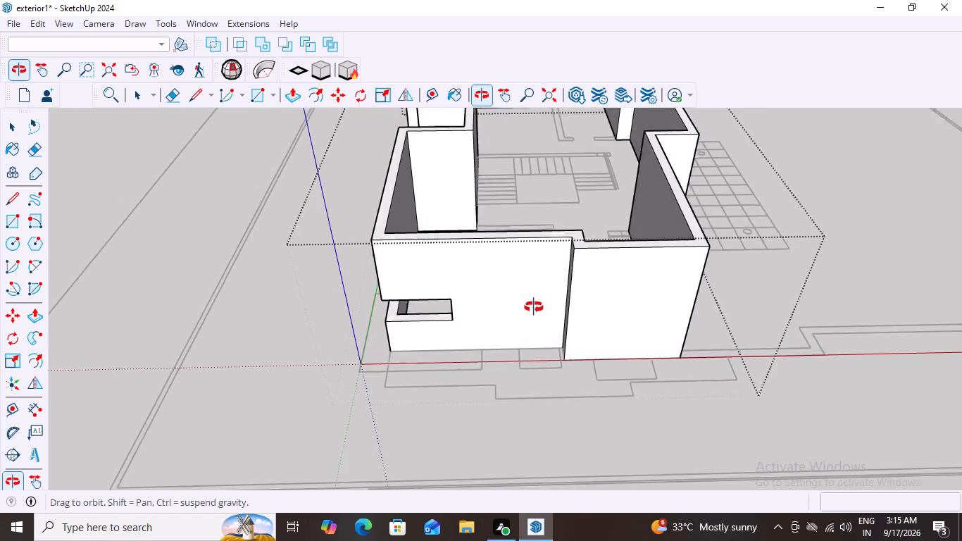
middle_drag(534, 307, 534, 296)
click(249, 21)
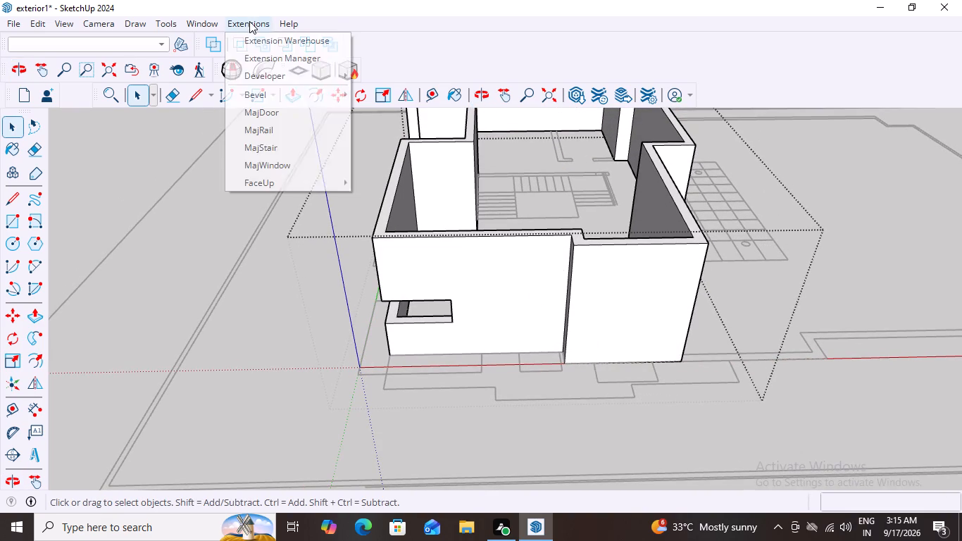
click(277, 165)
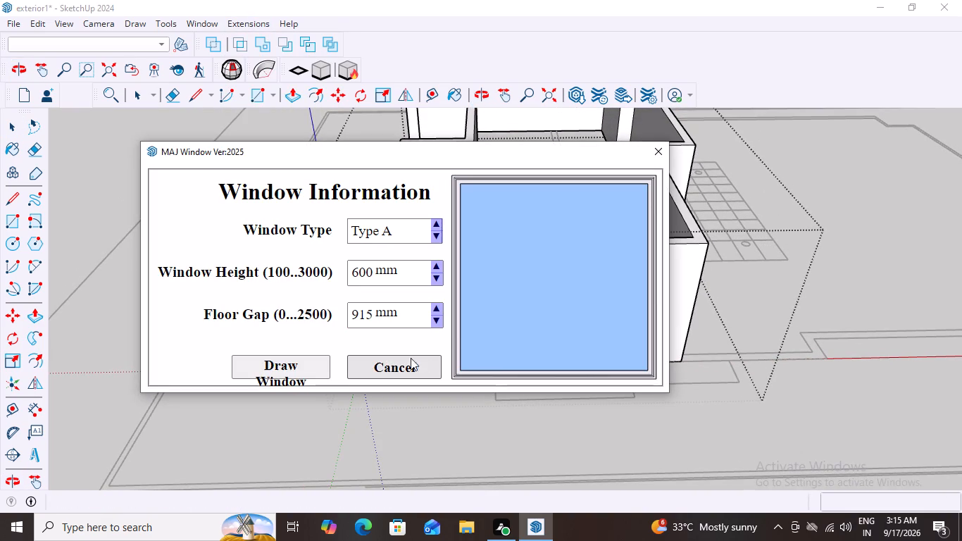
click(294, 366)
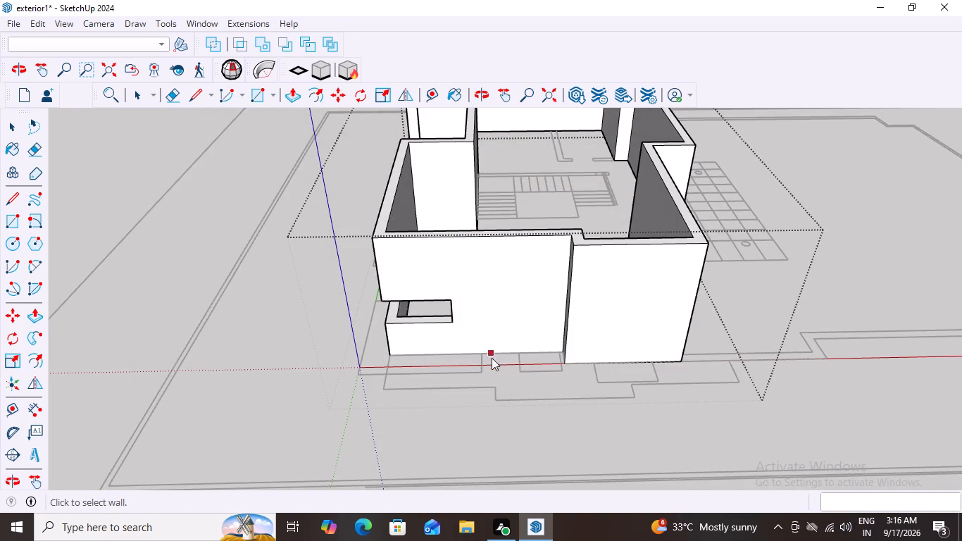
middle_drag(494, 370, 498, 431)
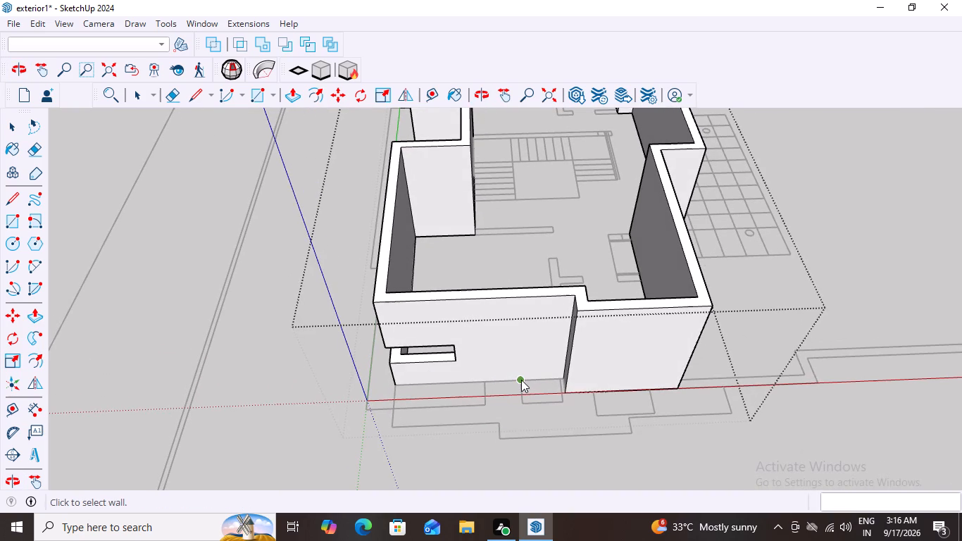
scroll(522, 383, up, 5)
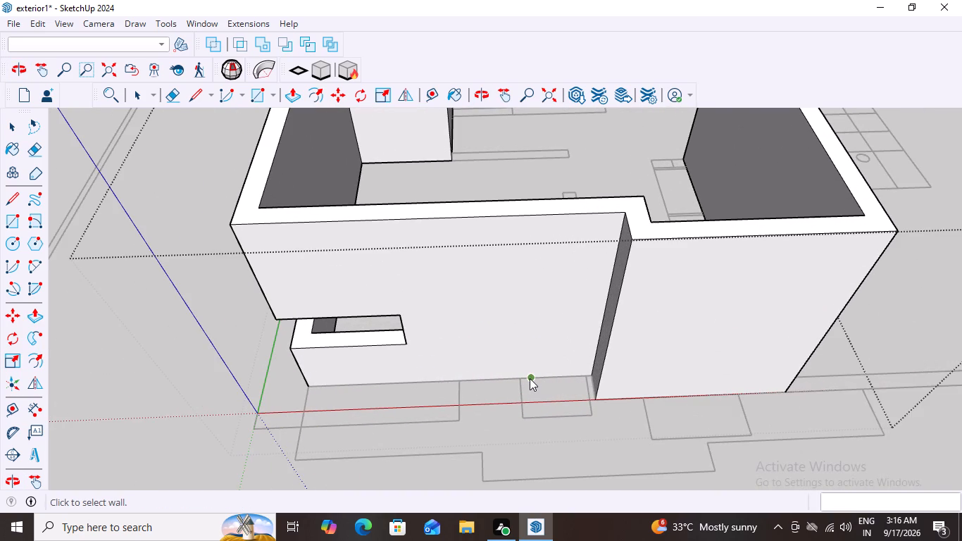
click(530, 378)
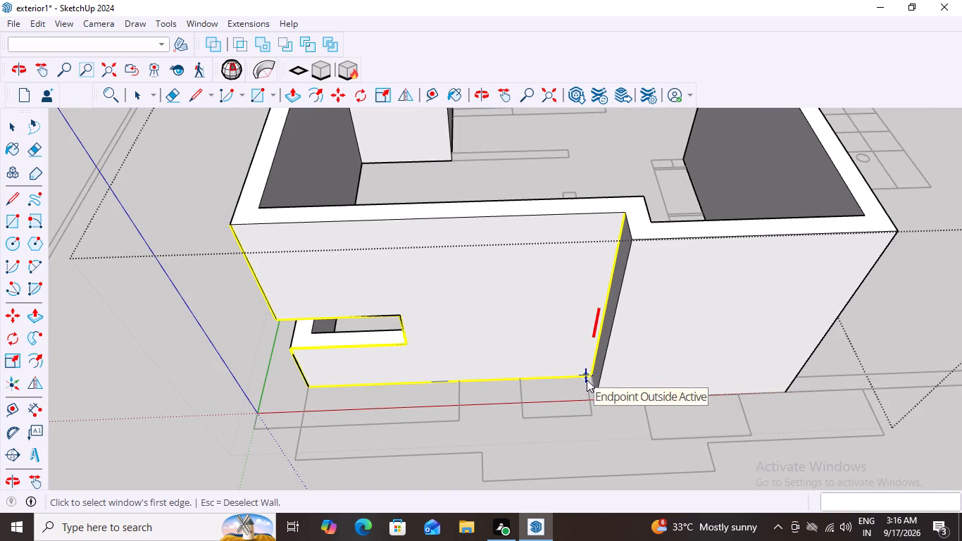
click(575, 374)
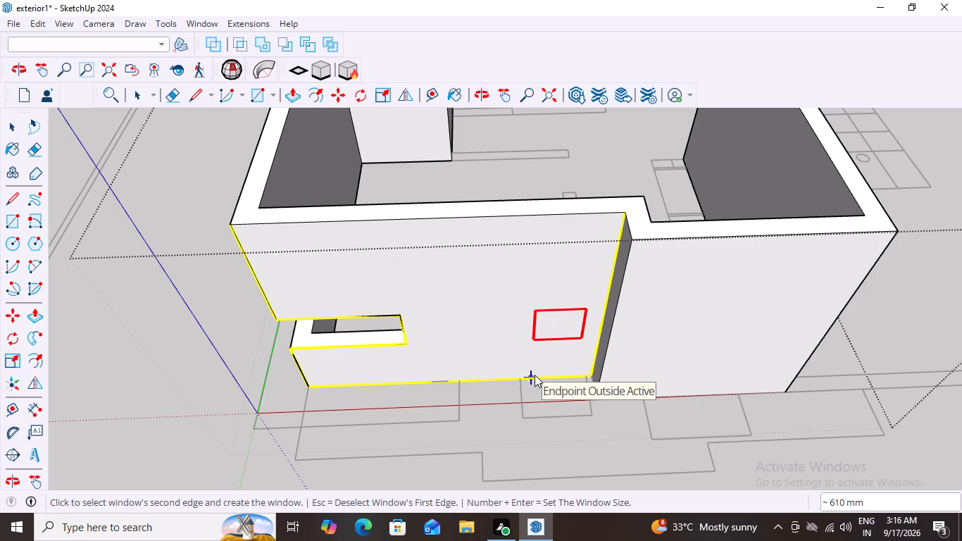
double_click(531, 378)
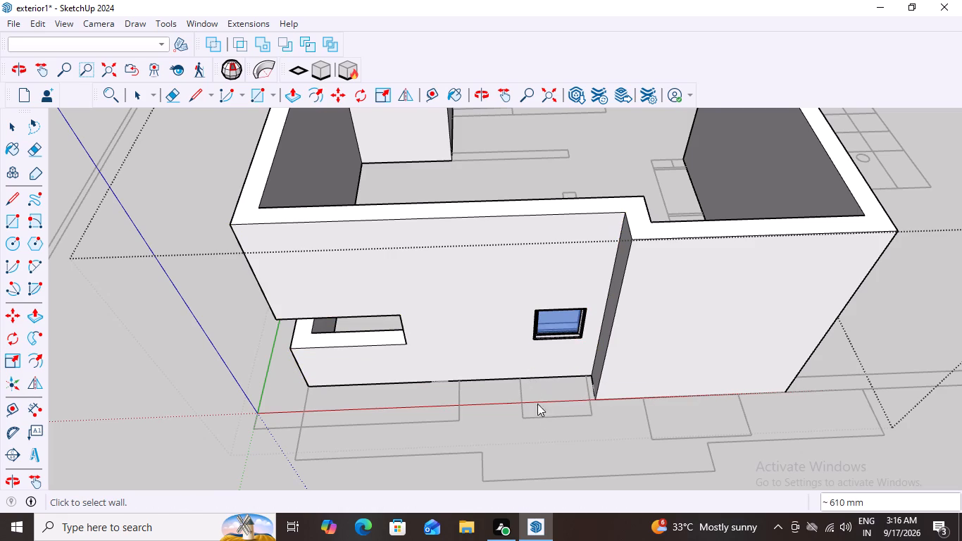
Inspect the new front-wall window up close, and the base of the adjoining projecting wall with its plan outlines.
middle_drag(568, 415, 549, 321)
scroll(551, 325, up, 5)
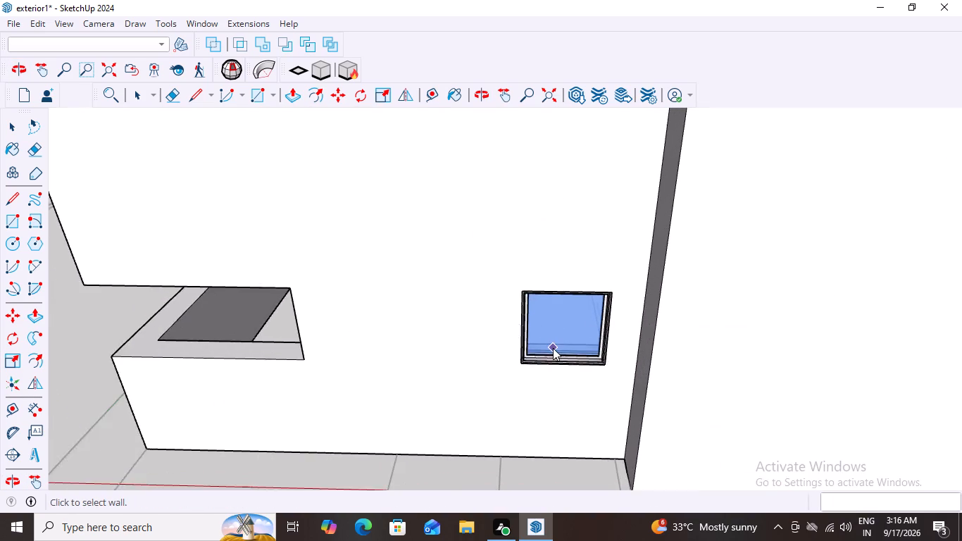
scroll(553, 348, up, 1)
scroll(553, 348, down, 17)
middle_drag(592, 413, 608, 469)
scroll(583, 413, up, 5)
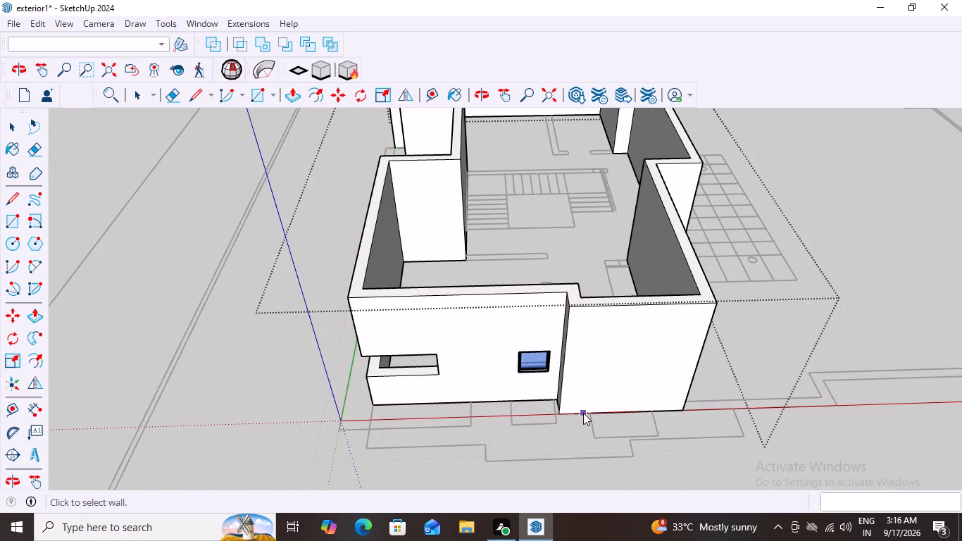
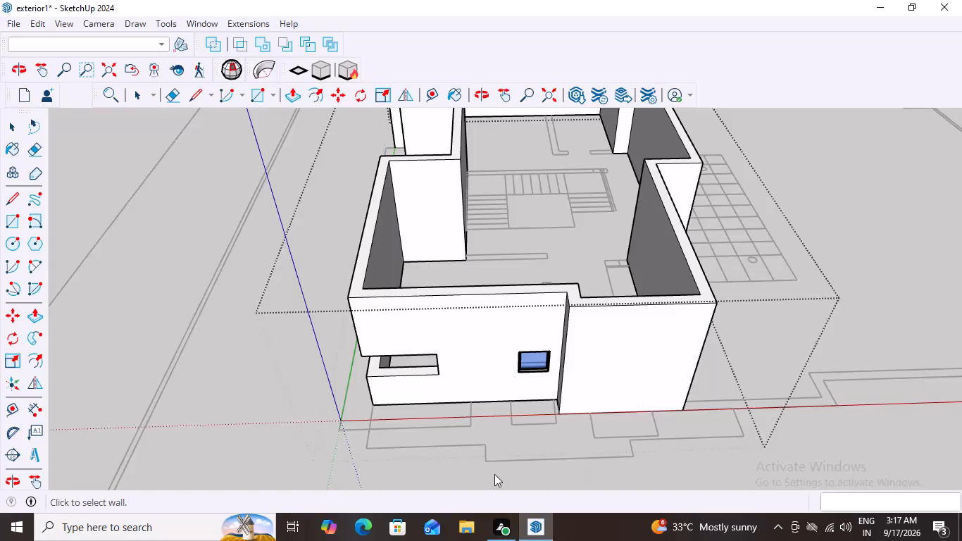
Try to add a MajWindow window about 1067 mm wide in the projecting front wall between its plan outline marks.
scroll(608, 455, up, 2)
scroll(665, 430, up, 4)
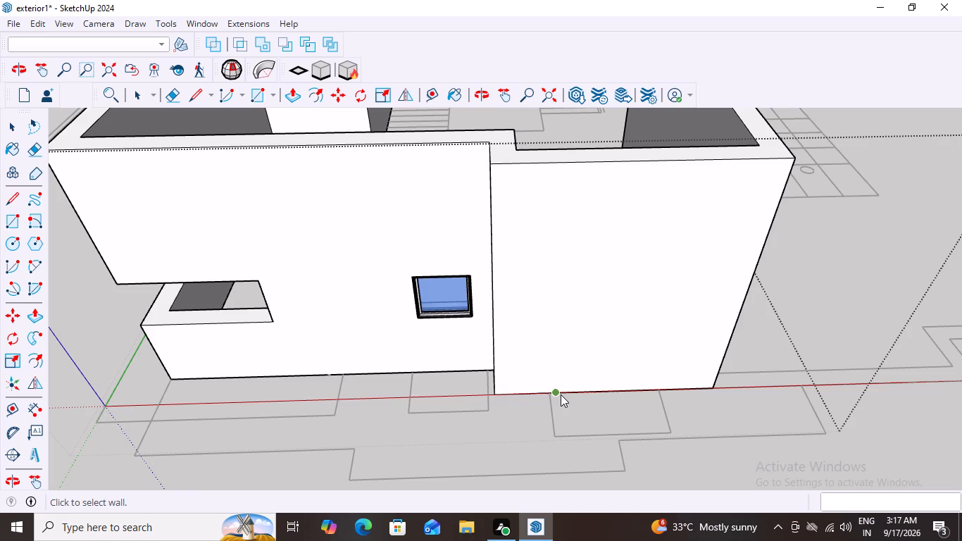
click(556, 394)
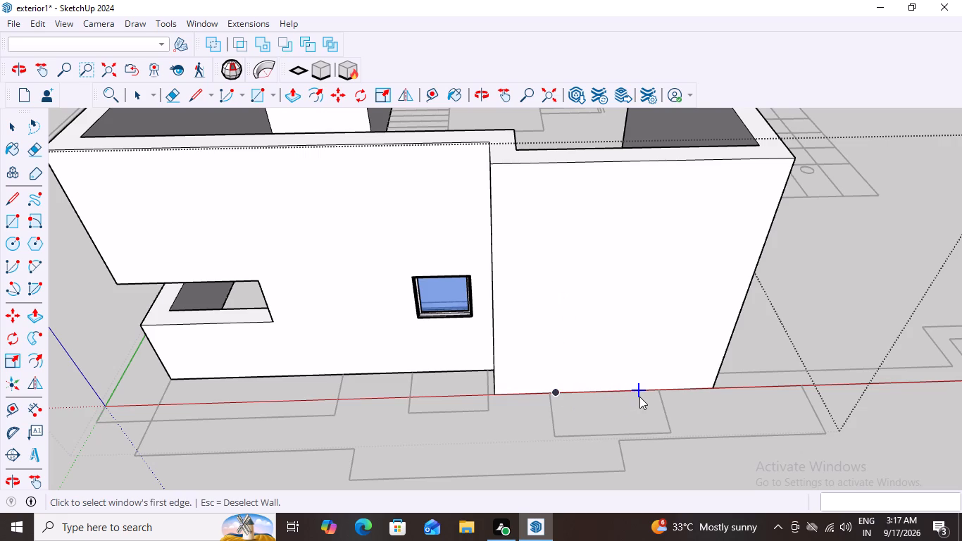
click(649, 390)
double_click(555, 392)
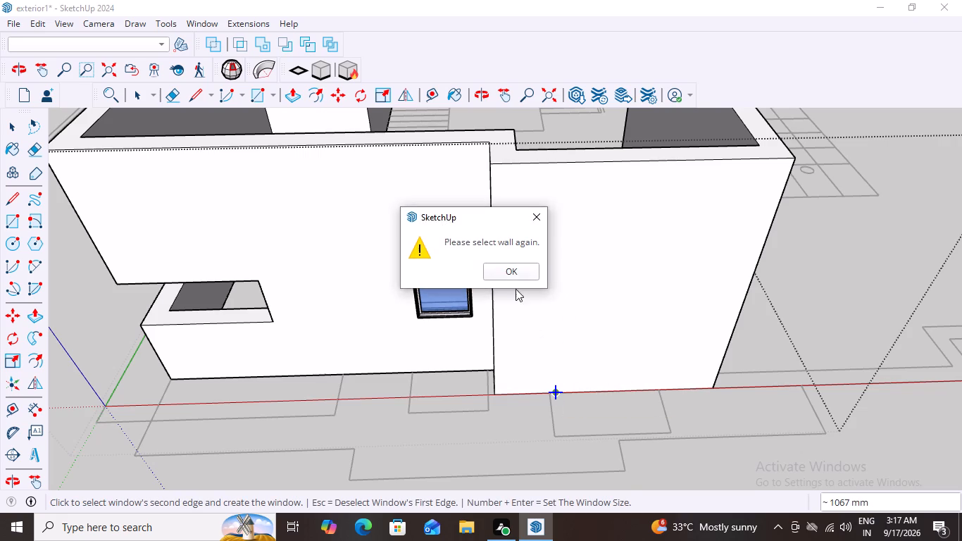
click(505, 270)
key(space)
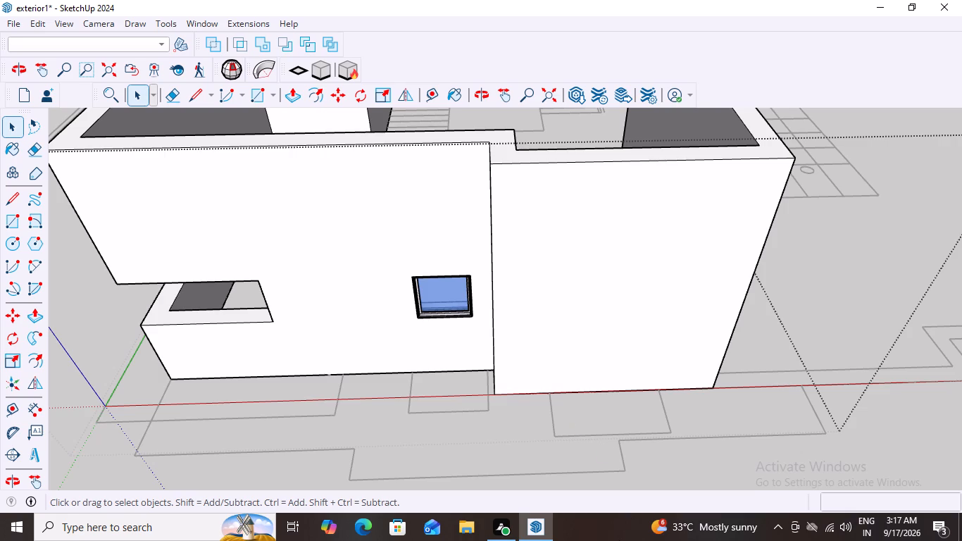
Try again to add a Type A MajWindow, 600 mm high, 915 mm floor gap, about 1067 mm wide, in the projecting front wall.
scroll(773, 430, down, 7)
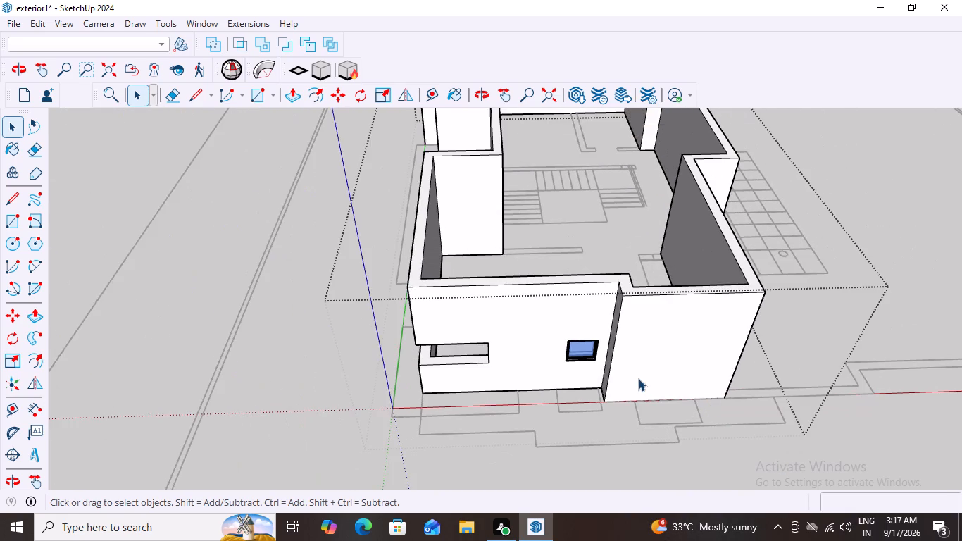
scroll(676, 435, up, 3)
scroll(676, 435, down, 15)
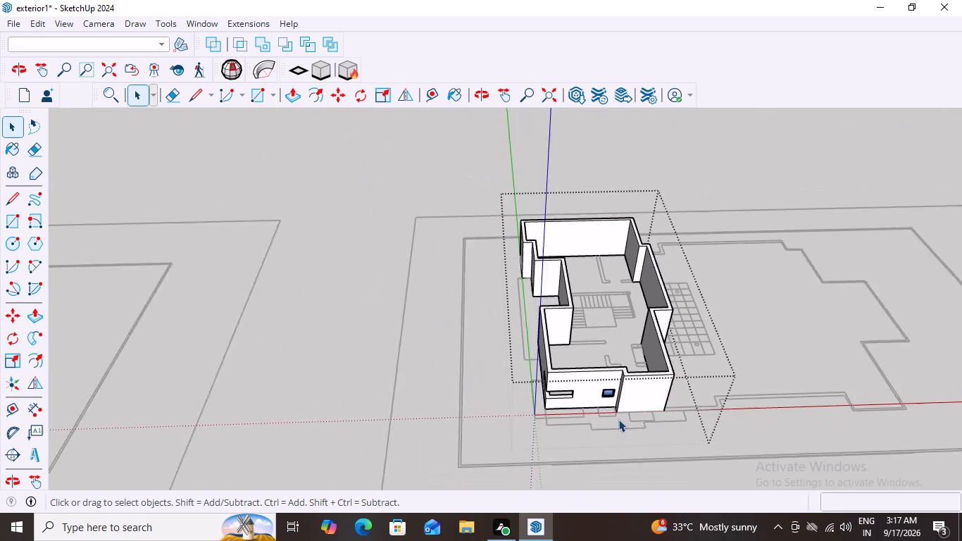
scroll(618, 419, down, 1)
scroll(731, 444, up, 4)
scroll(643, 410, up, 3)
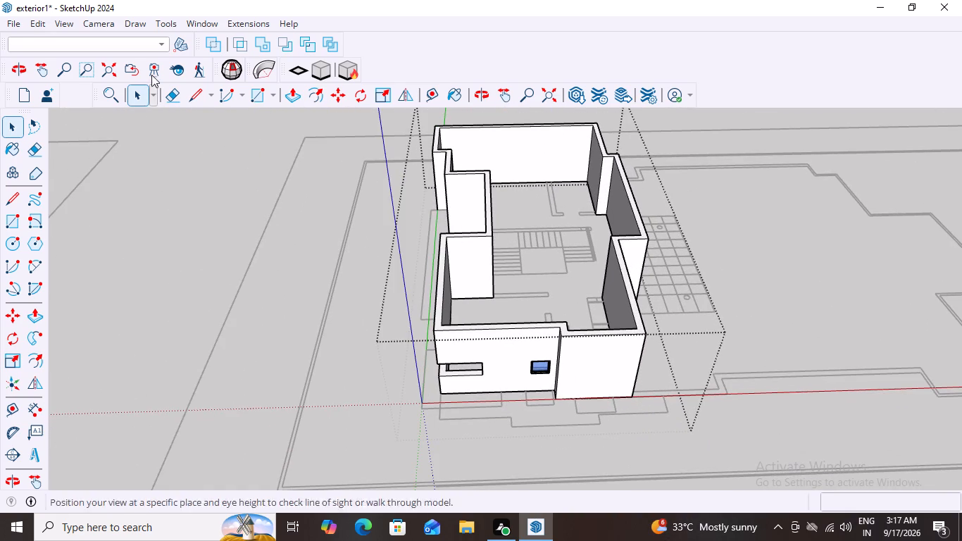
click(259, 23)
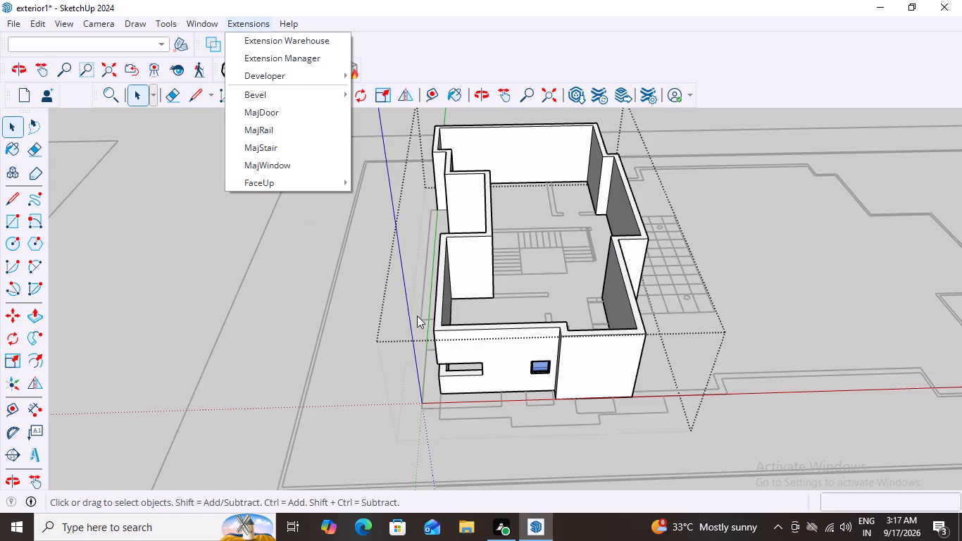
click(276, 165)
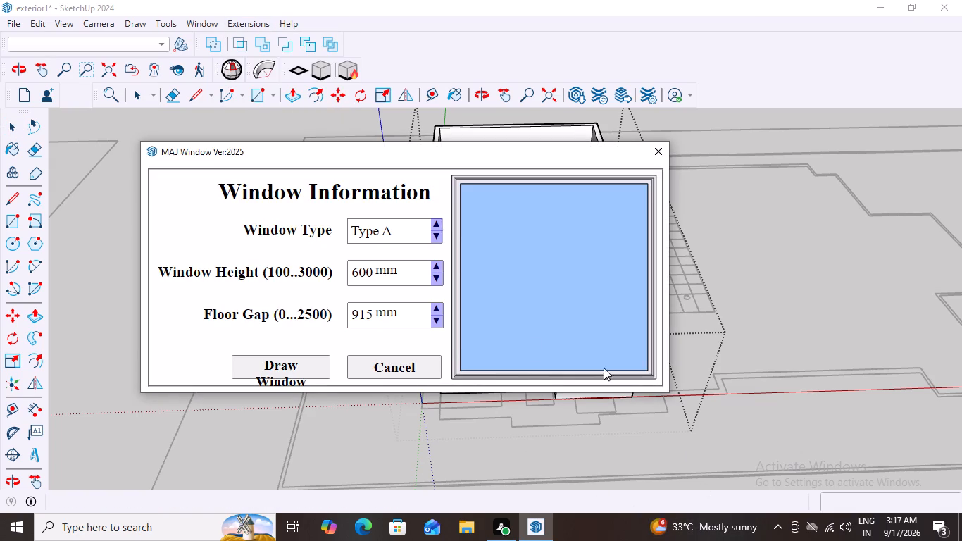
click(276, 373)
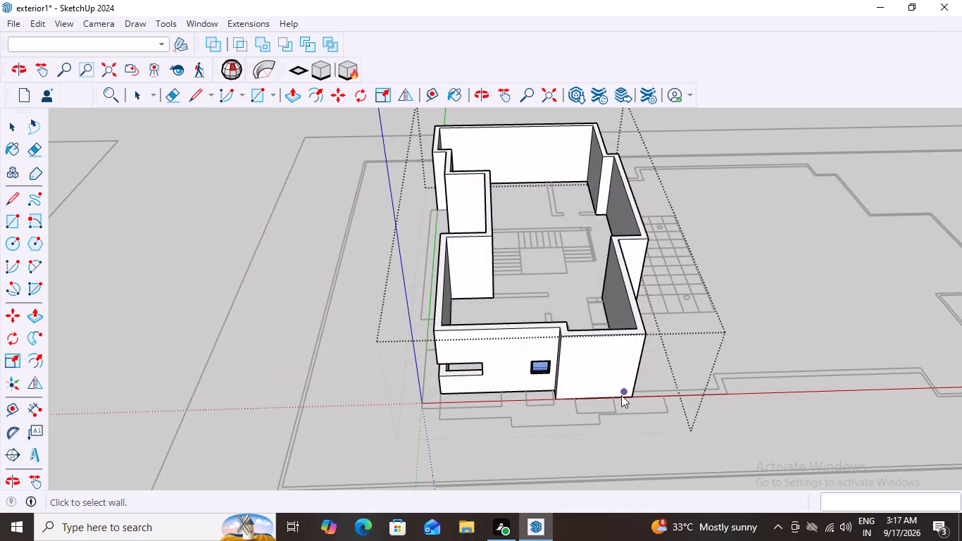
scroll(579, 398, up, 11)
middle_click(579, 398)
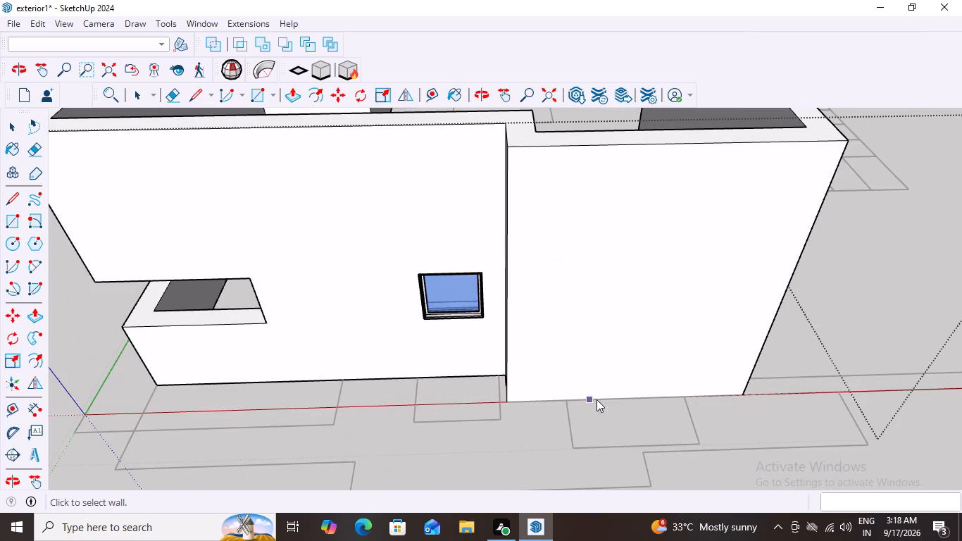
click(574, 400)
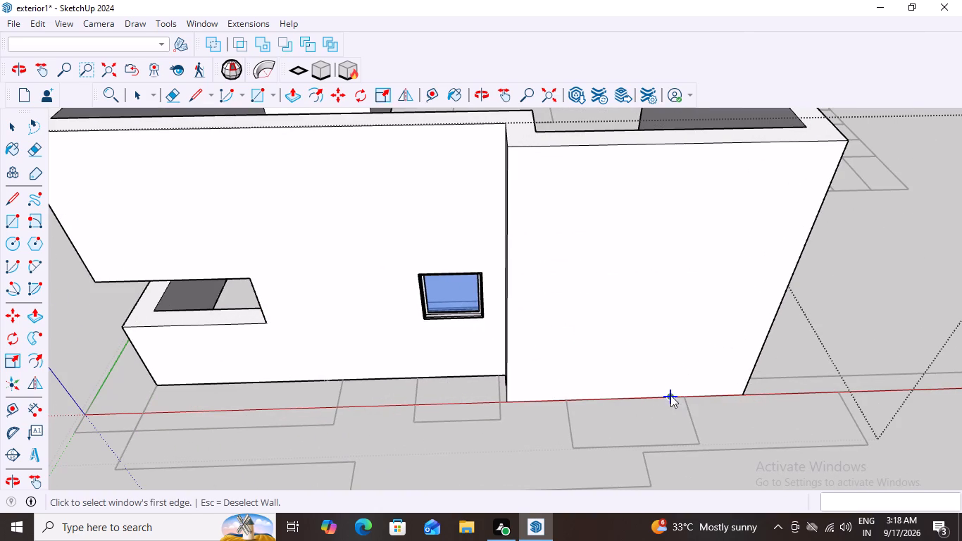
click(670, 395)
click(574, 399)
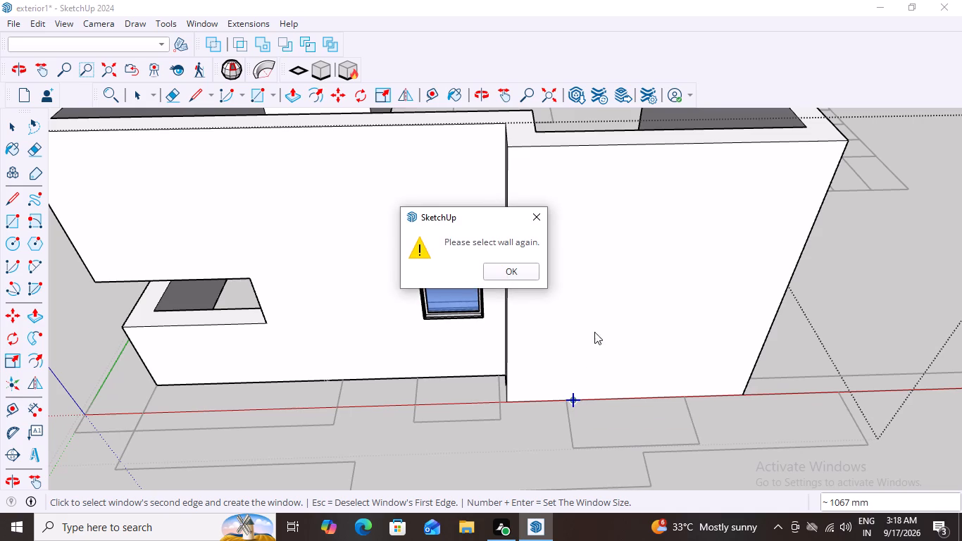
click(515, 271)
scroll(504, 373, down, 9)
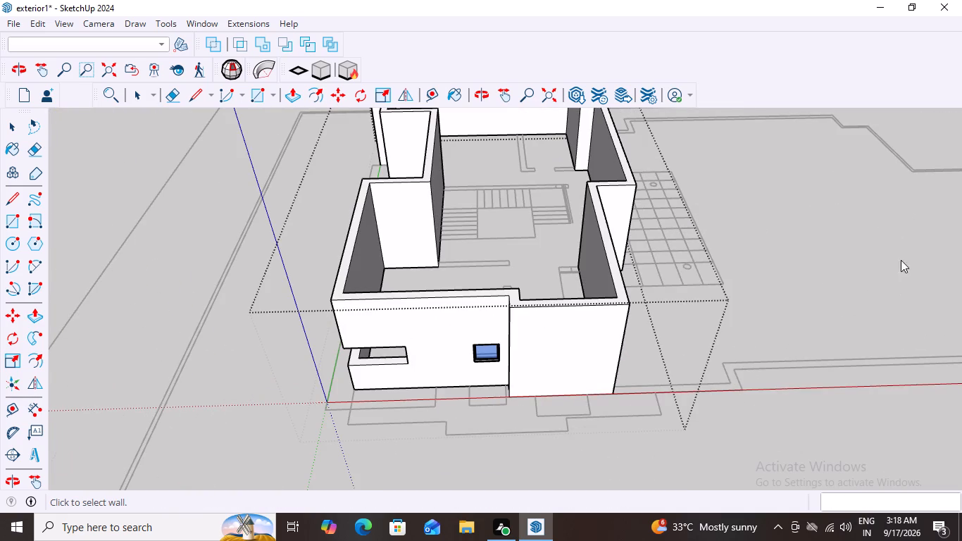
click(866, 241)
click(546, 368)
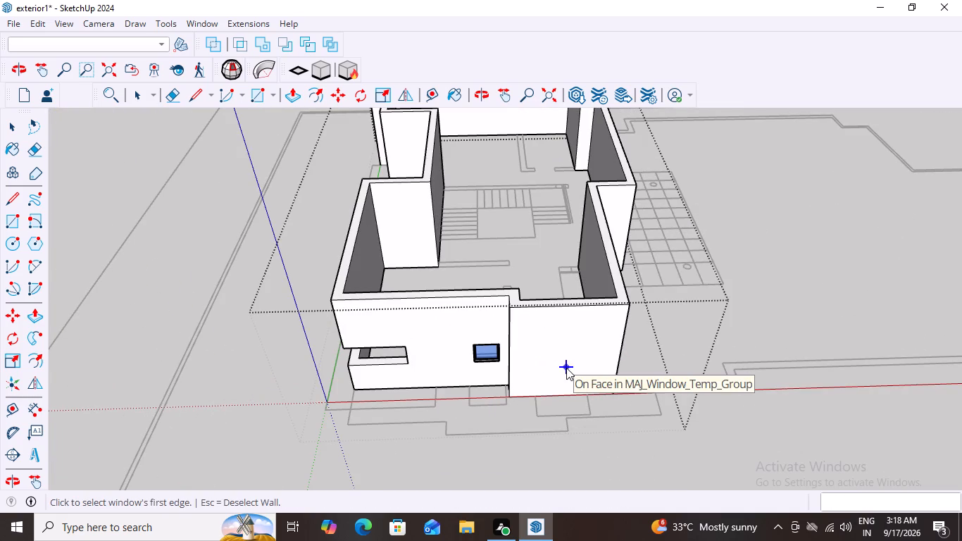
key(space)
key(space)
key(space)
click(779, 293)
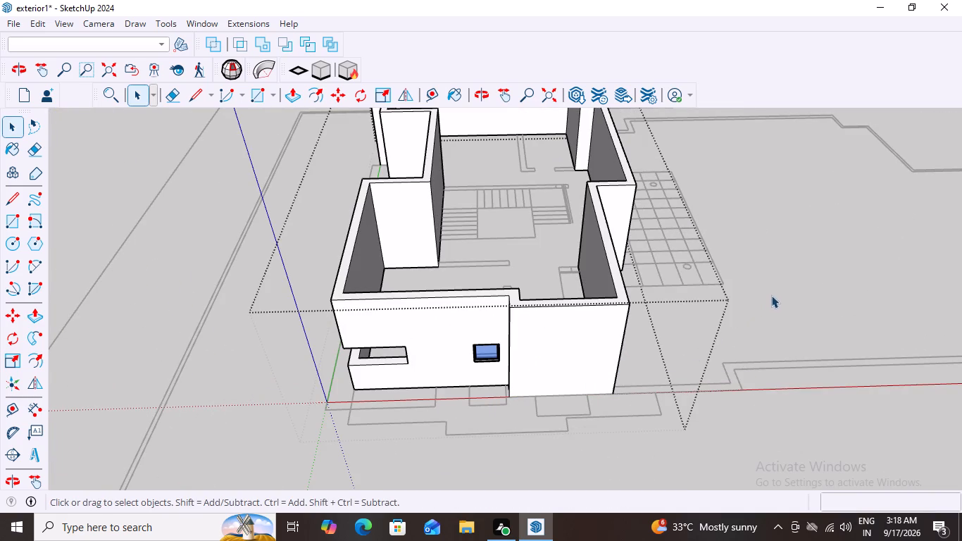
Inside the nested walls group, add a Type A MajWindow 600 mm high, 915 mm floor gap, about 1053 mm wide, in the projecting front wall.
click(561, 356)
double_click(561, 356)
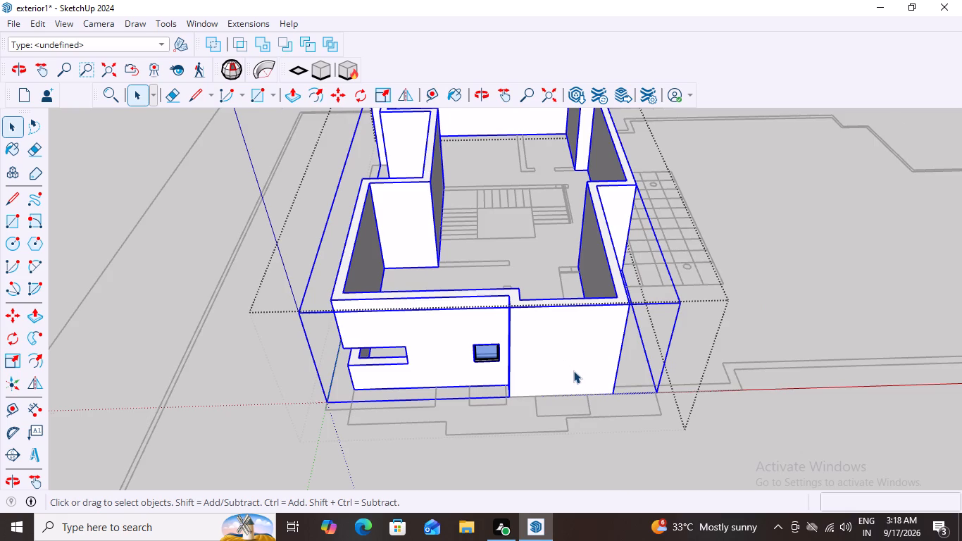
scroll(573, 371, up, 3)
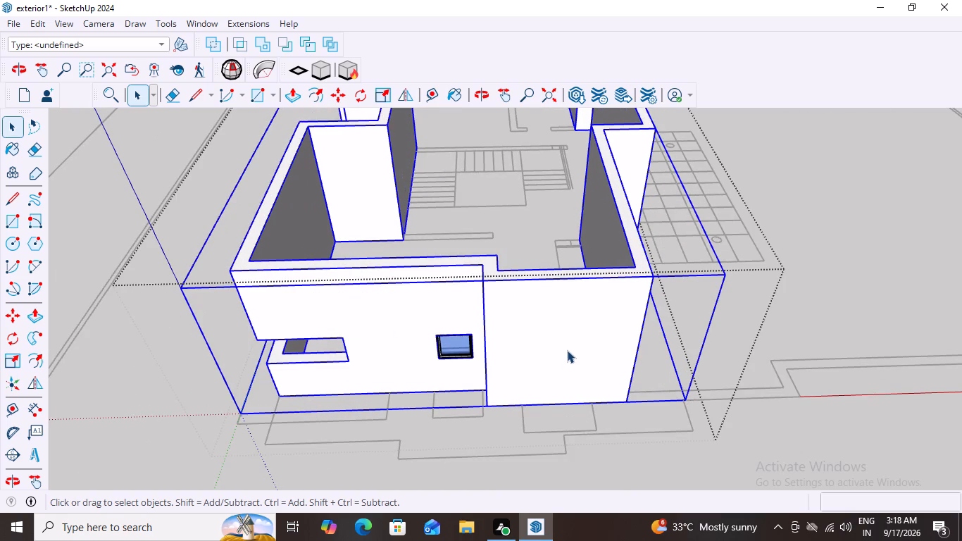
click(567, 350)
click(567, 350)
scroll(572, 419, up, 2)
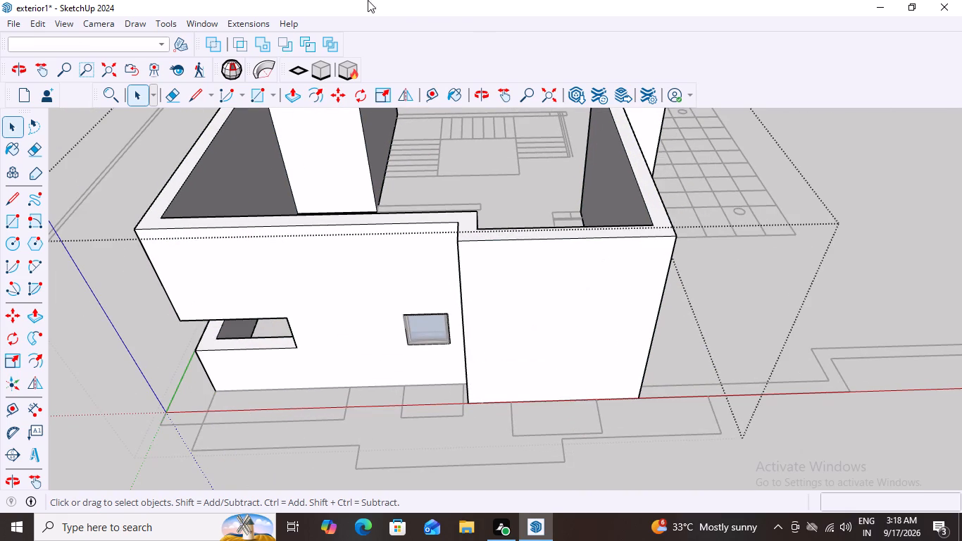
click(247, 23)
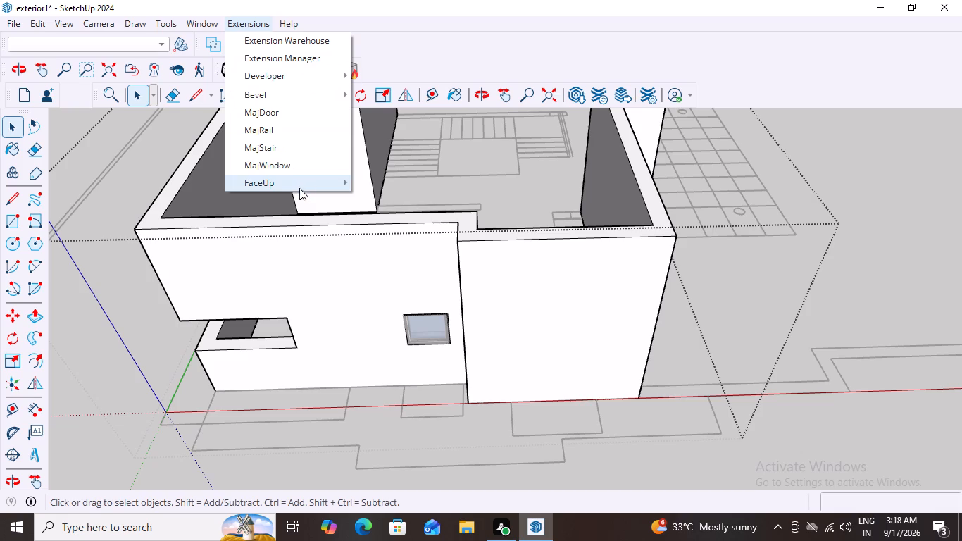
click(289, 165)
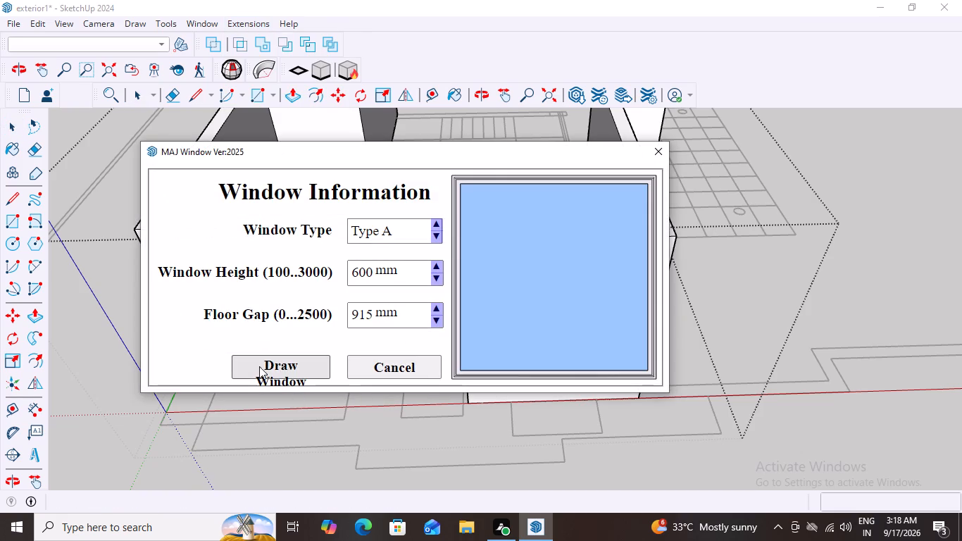
click(280, 371)
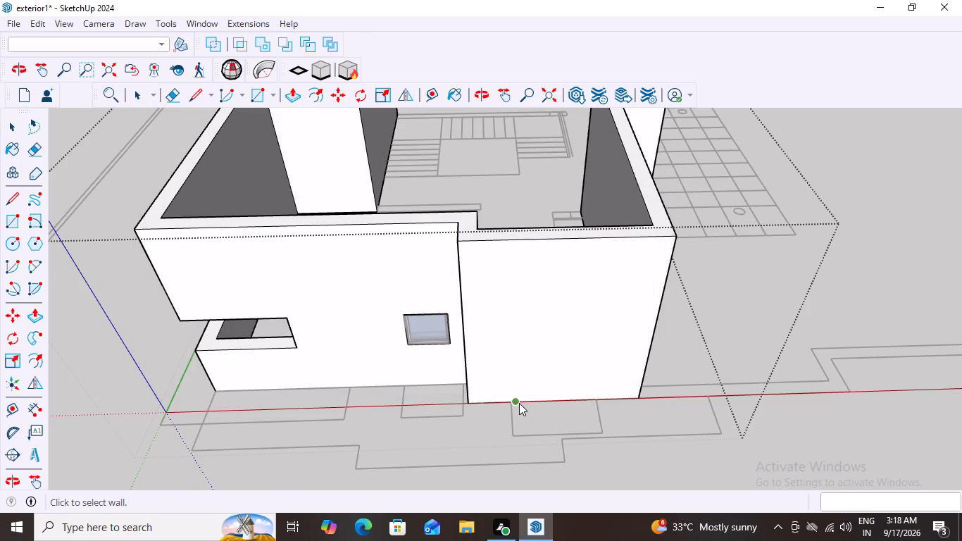
click(515, 401)
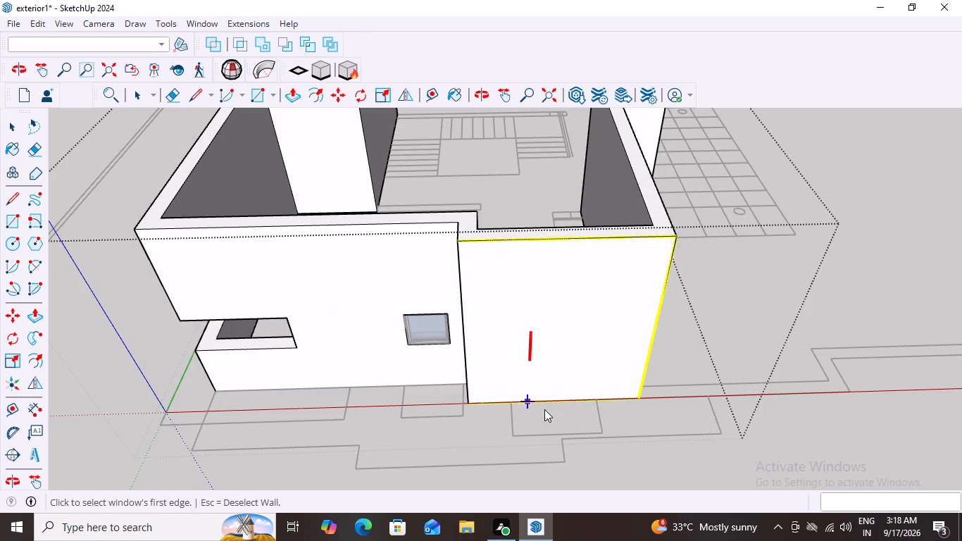
click(585, 398)
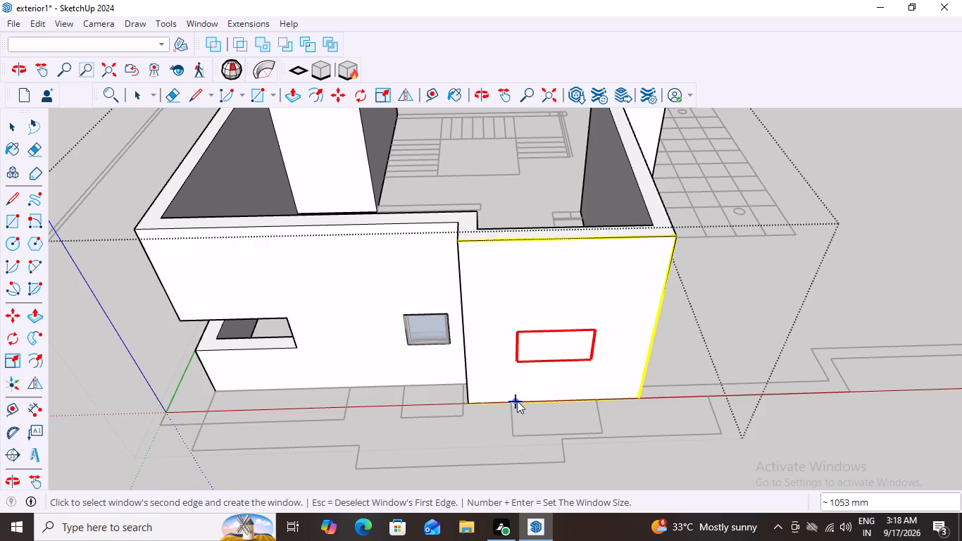
click(514, 400)
middle_drag(574, 430, 594, 331)
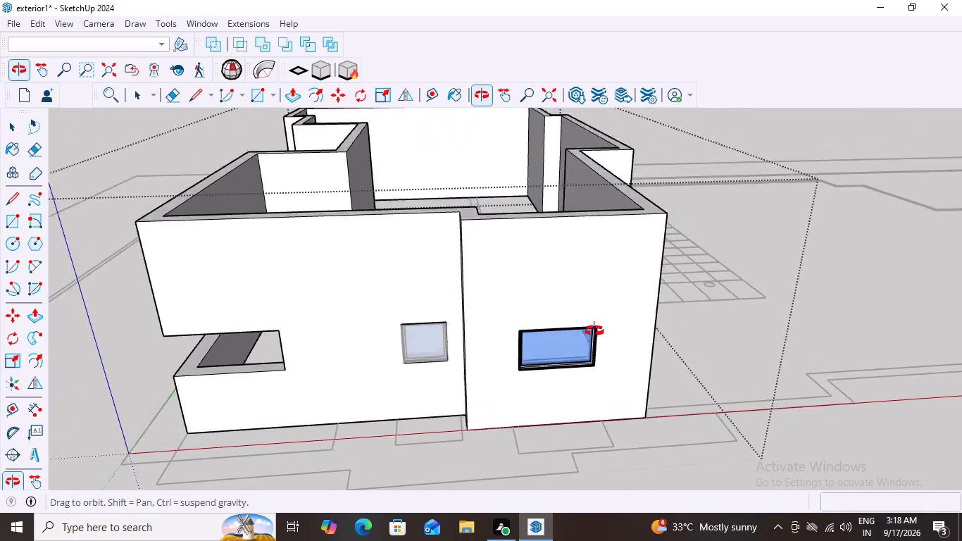
middle_drag(594, 331, 594, 321)
scroll(572, 413, up, 2)
scroll(549, 425, down, 10)
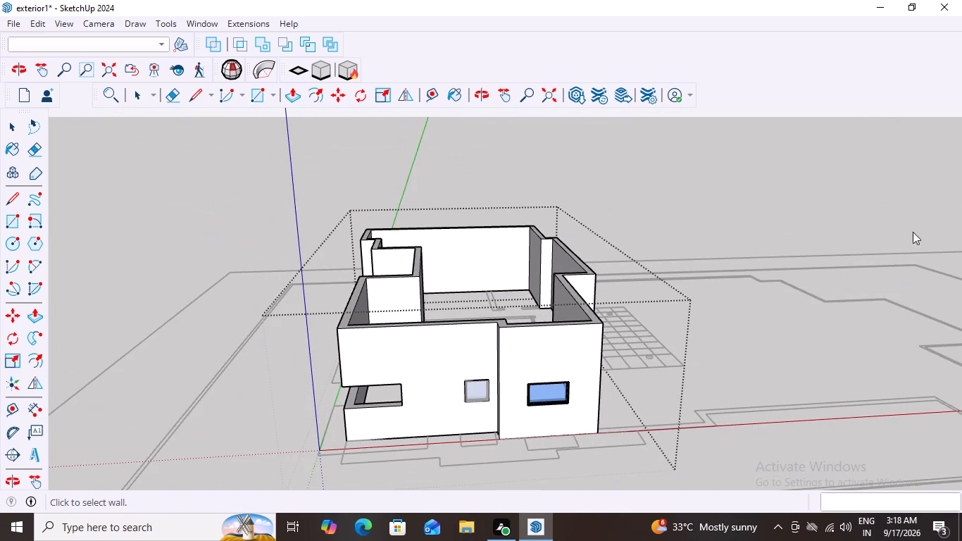
click(768, 214)
scroll(748, 237, down, 2)
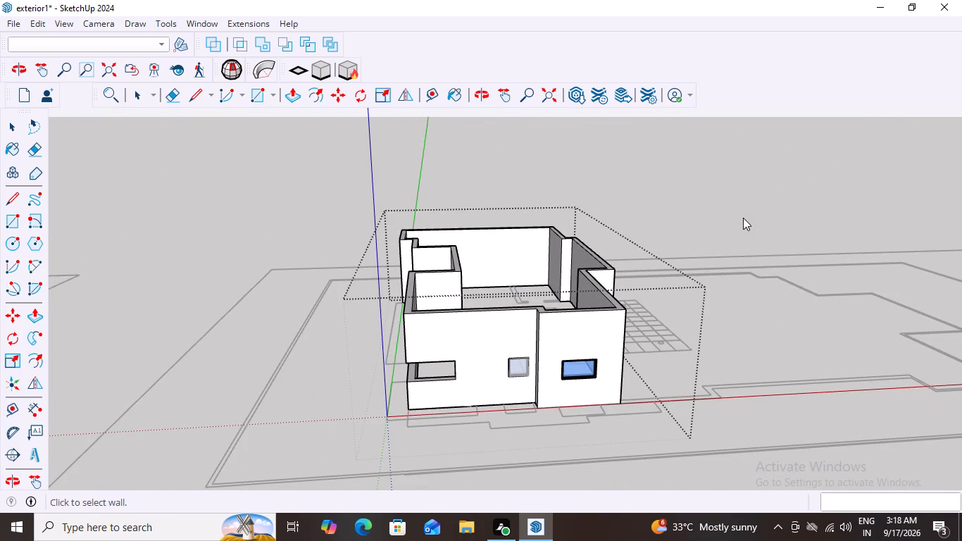
key(space)
click(743, 209)
Examine the corner window opening and both front-wall windows from several angles around the house.
middle_drag(768, 230, 660, 240)
middle_drag(425, 407, 644, 390)
scroll(557, 387, up, 4)
middle_drag(549, 384, 511, 387)
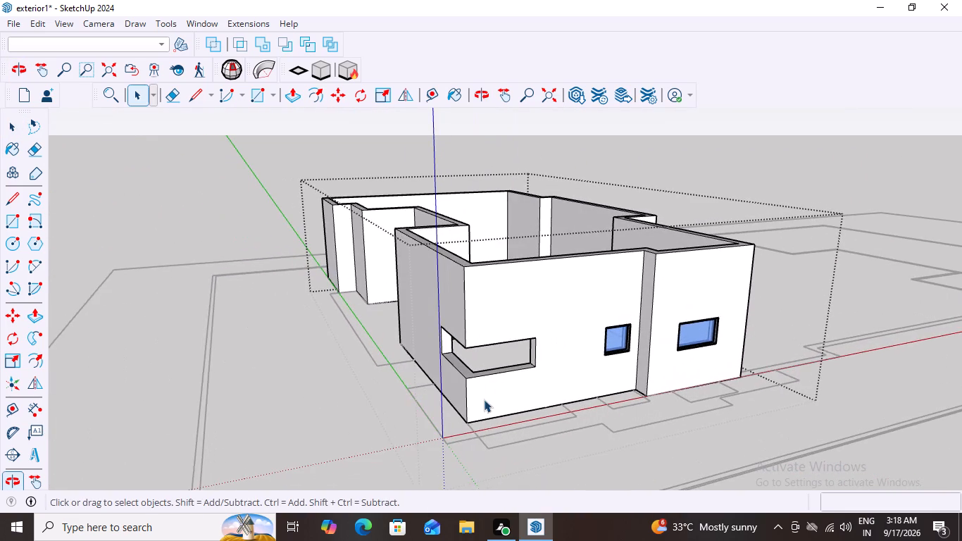
scroll(471, 394, up, 5)
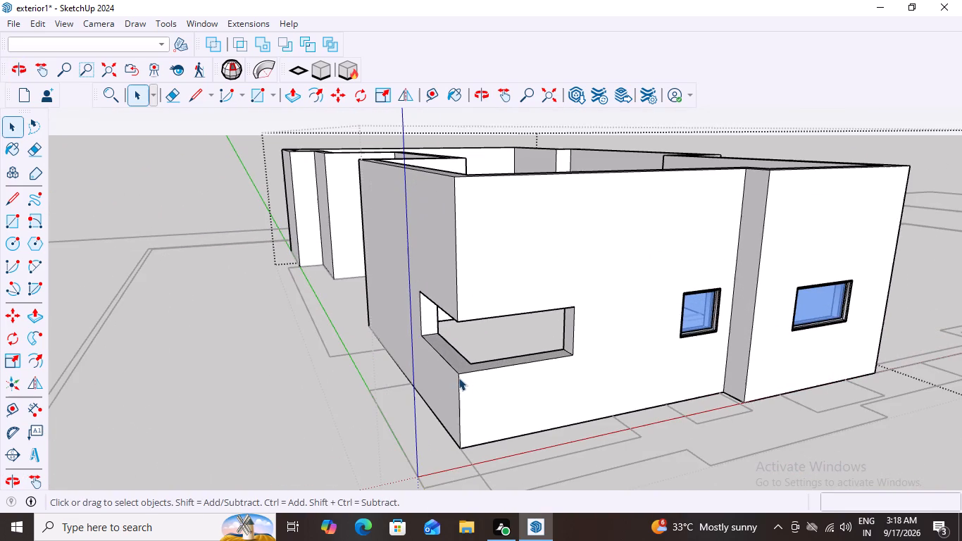
middle_drag(454, 373, 561, 348)
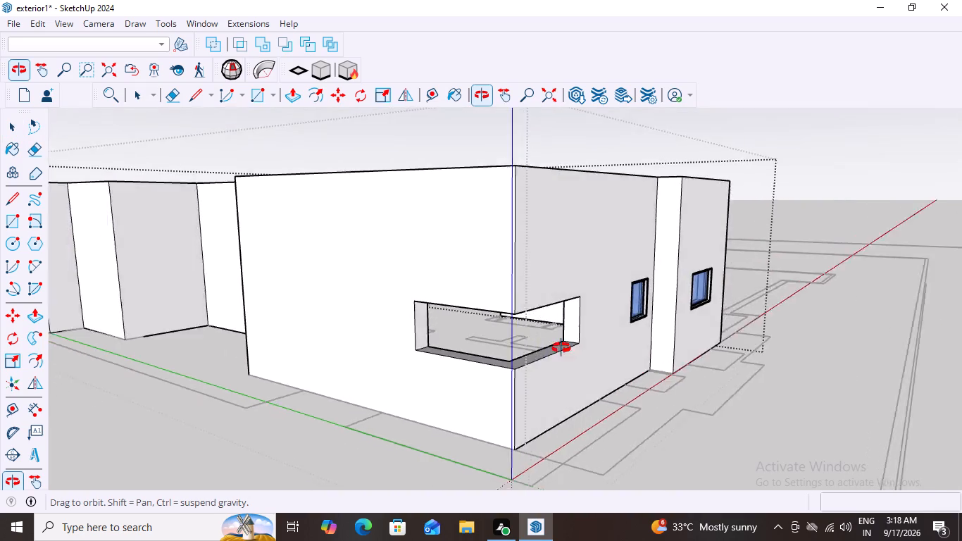
middle_drag(561, 348, 373, 348)
scroll(457, 354, down, 2)
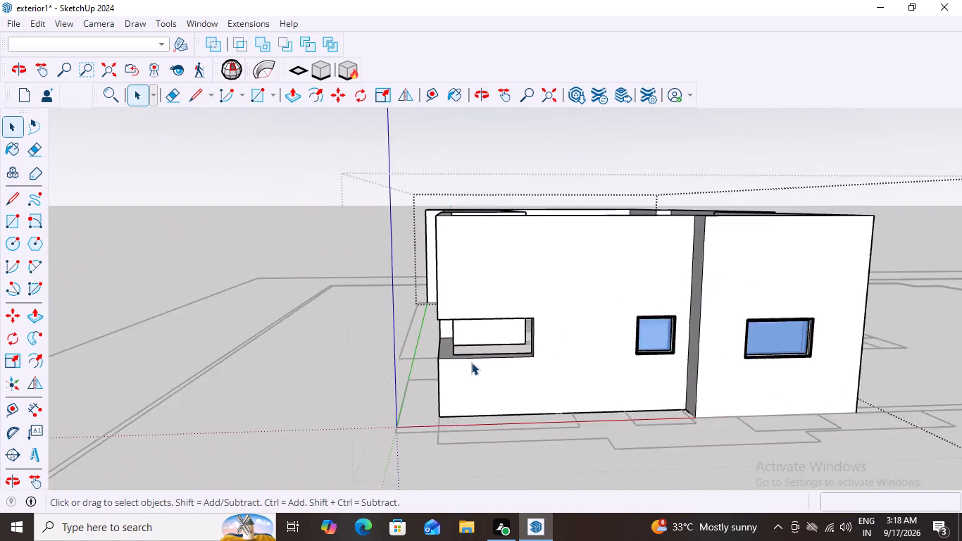
scroll(471, 362, down, 7)
middle_drag(750, 380, 623, 380)
scroll(556, 379, up, 6)
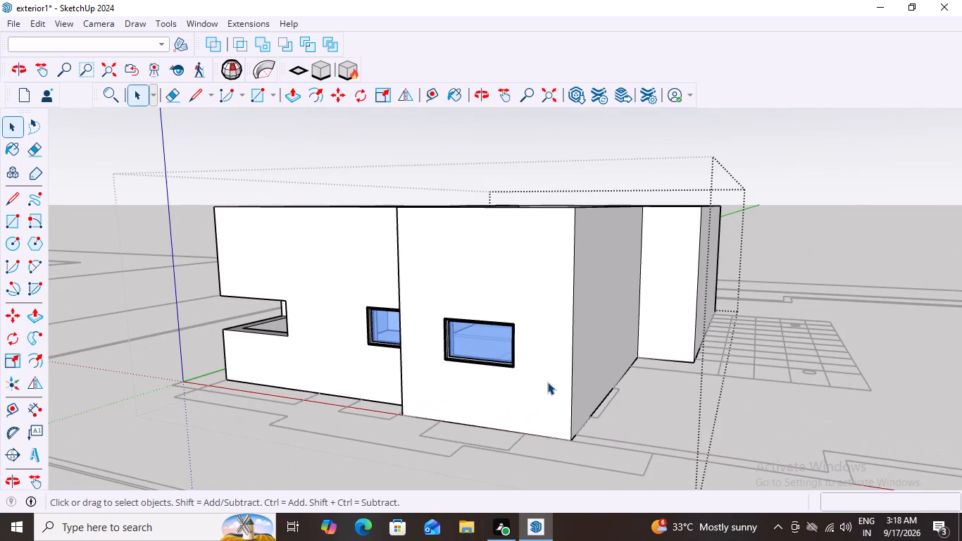
scroll(559, 379, down, 3)
scroll(460, 408, down, 5)
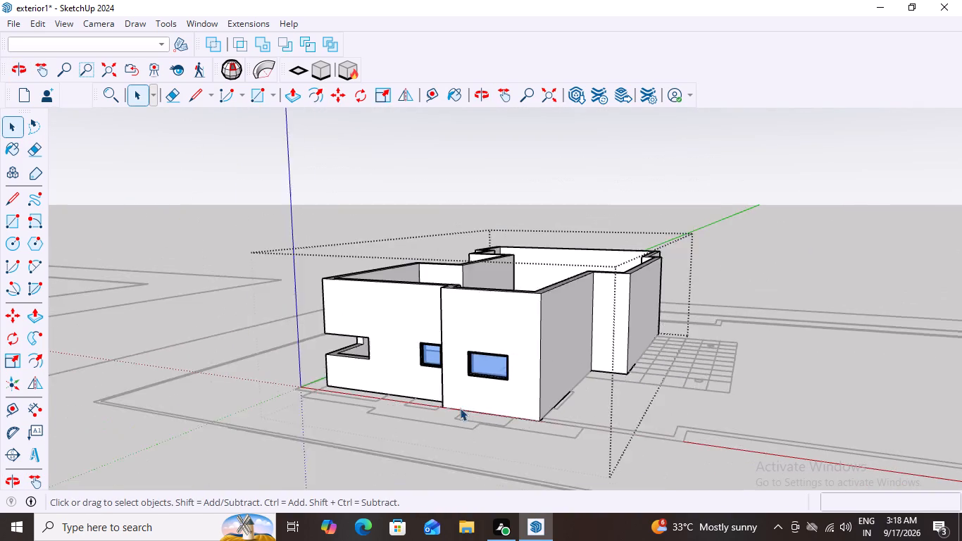
scroll(459, 408, down, 2)
middle_drag(449, 416, 573, 419)
scroll(547, 374, up, 4)
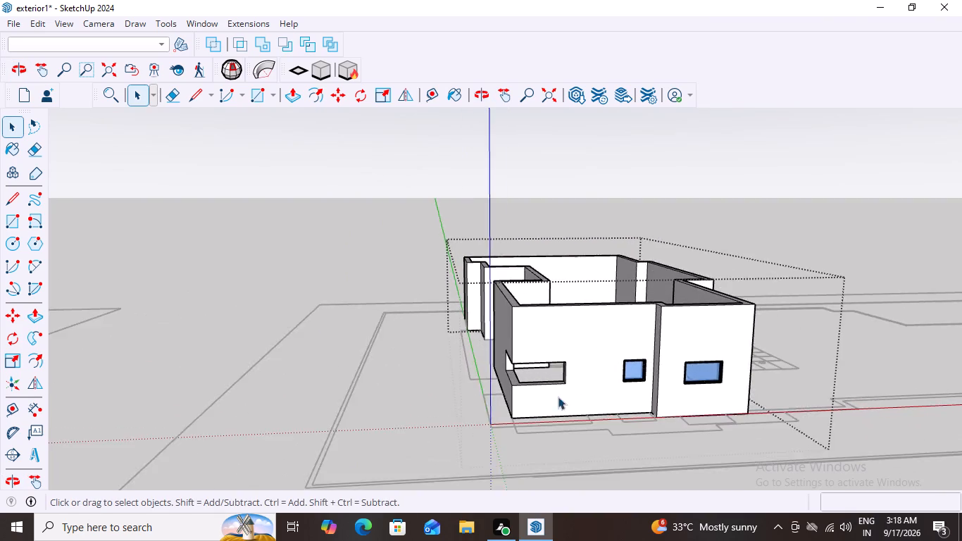
Examine the corner opening and the two front-wall windows from several angles and distances.
scroll(558, 397, up, 6)
middle_drag(882, 416, 789, 414)
scroll(789, 413, down, 2)
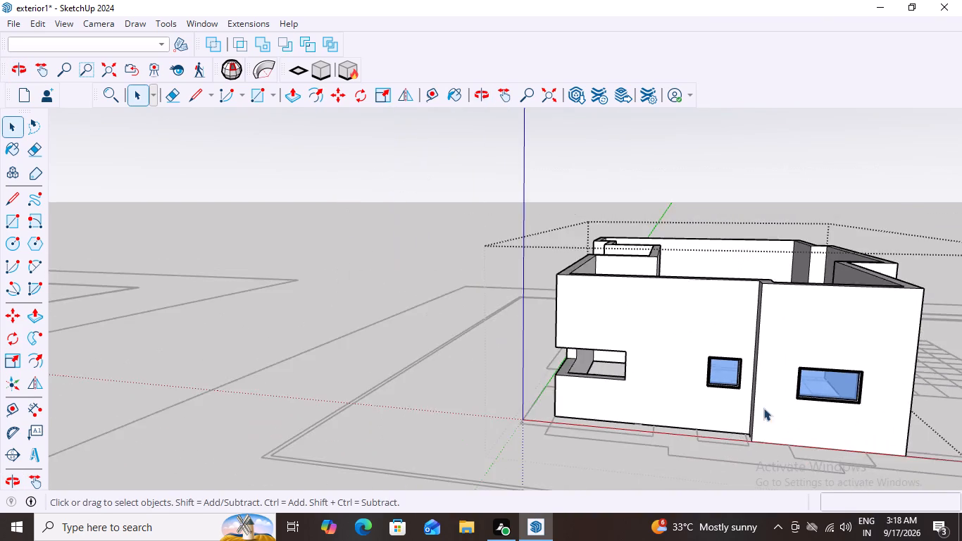
scroll(763, 408, down, 7)
middle_drag(956, 457, 961, 394)
scroll(961, 419, up, 1)
middle_drag(770, 380, 817, 433)
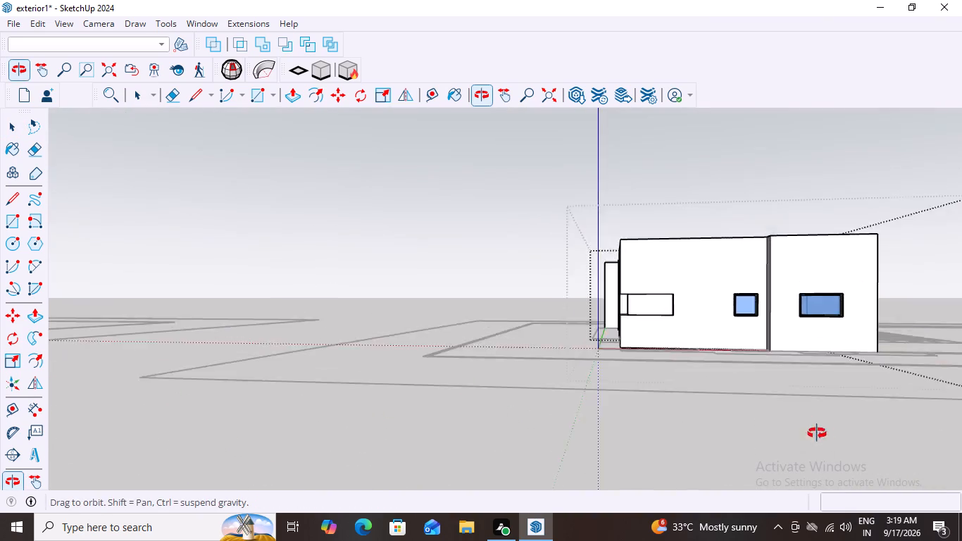
middle_drag(817, 433, 853, 460)
scroll(938, 394, up, 1)
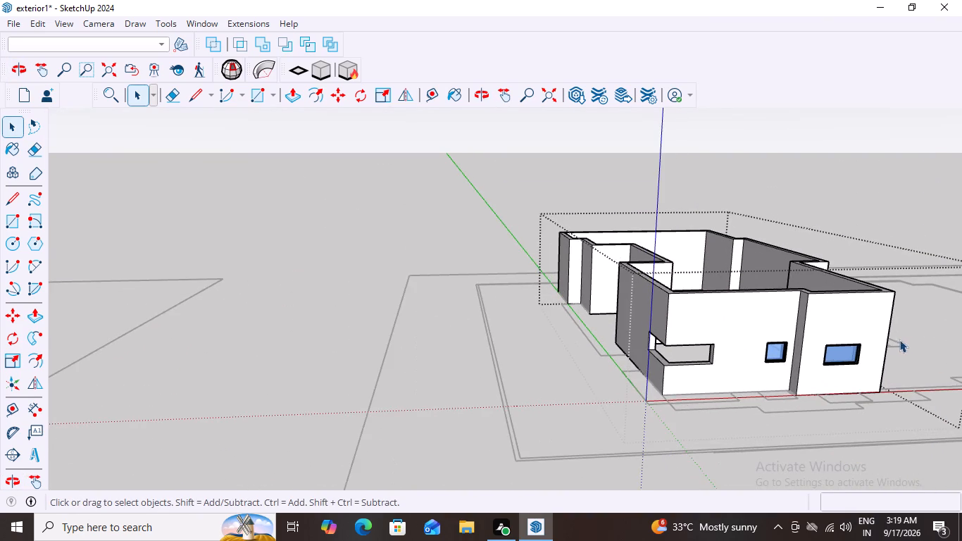
scroll(896, 340, up, 9)
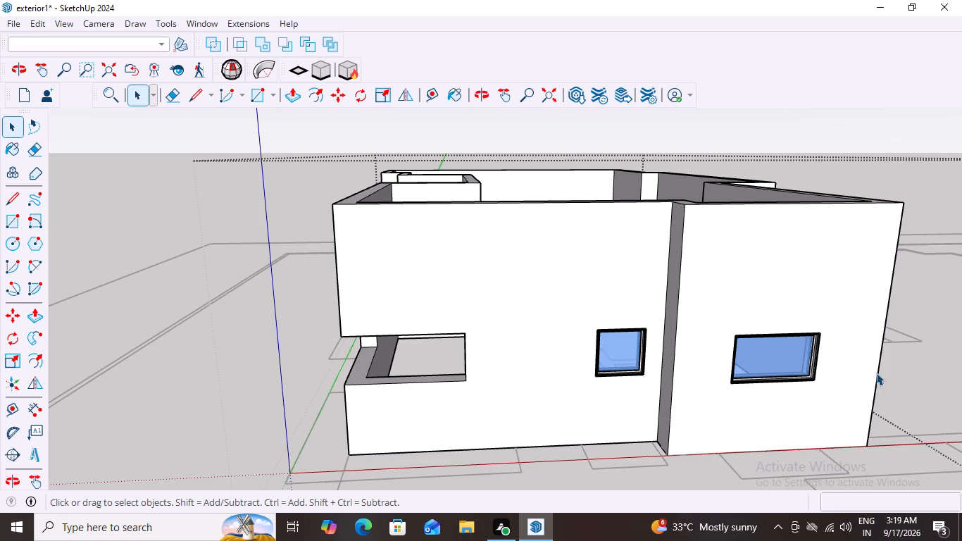
scroll(876, 373, down, 2)
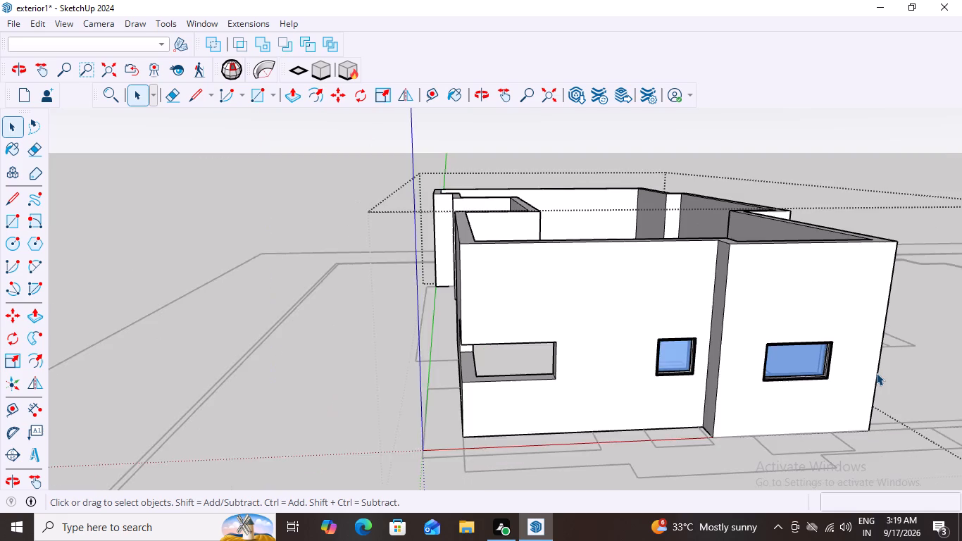
scroll(876, 373, down, 4)
scroll(794, 406, down, 9)
With back edges temporarily shown and the walls group closed, examine the plan's window marks beneath the recessed side wall.
middle_drag(608, 396, 654, 430)
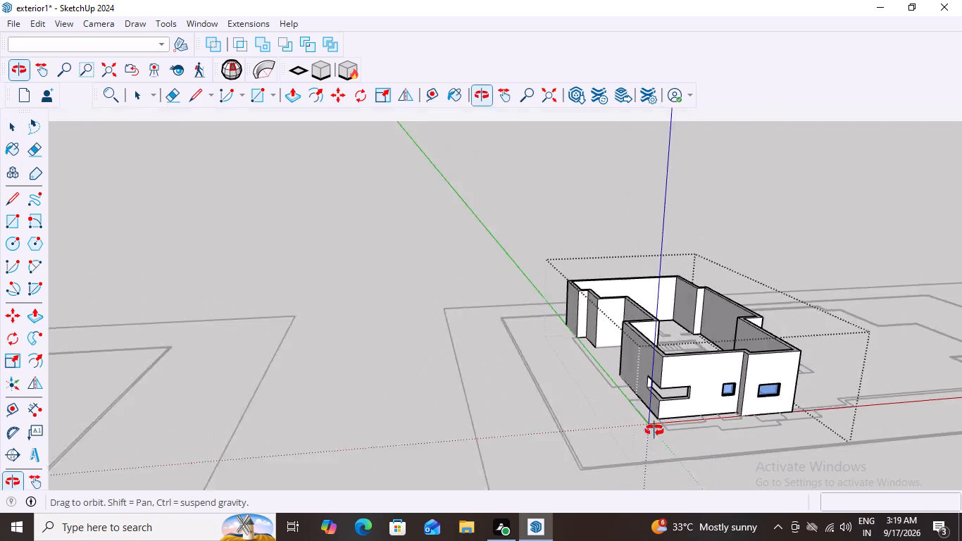
middle_drag(654, 430, 873, 463)
middle_drag(499, 306, 627, 400)
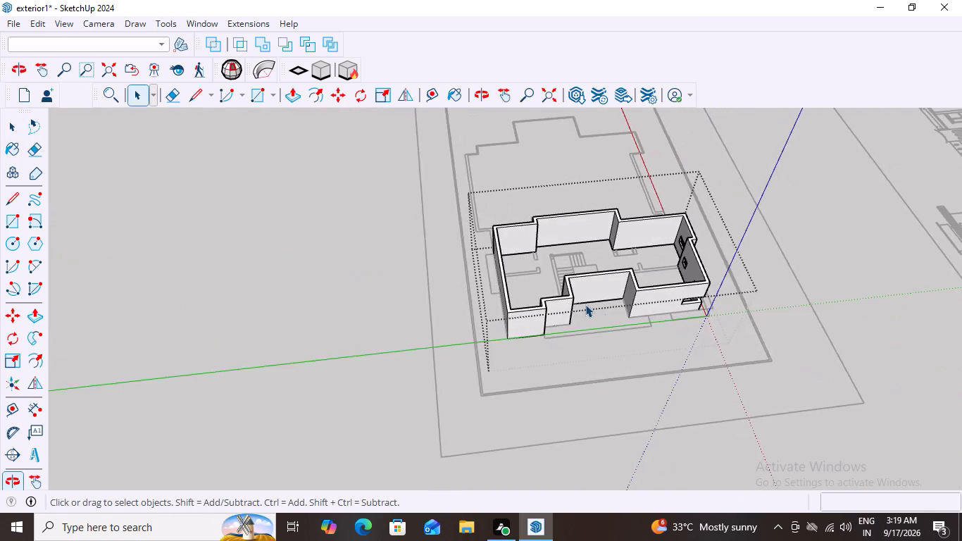
scroll(580, 302, up, 13)
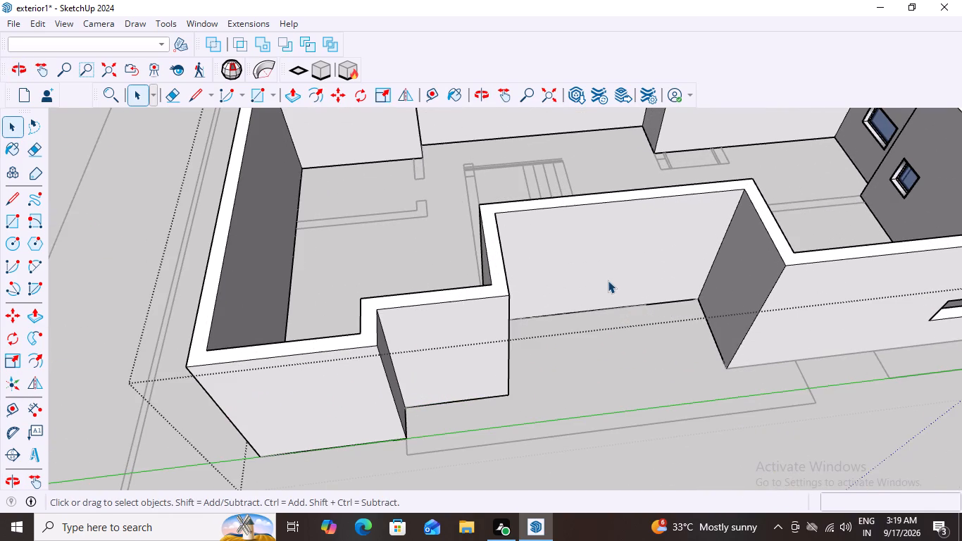
key(k)
middle_drag(598, 378, 587, 435)
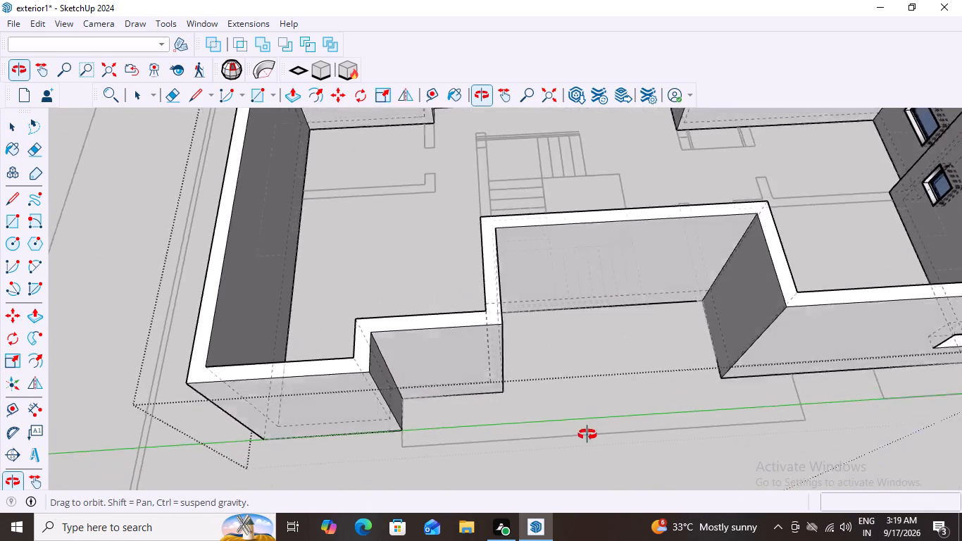
middle_drag(587, 435, 578, 439)
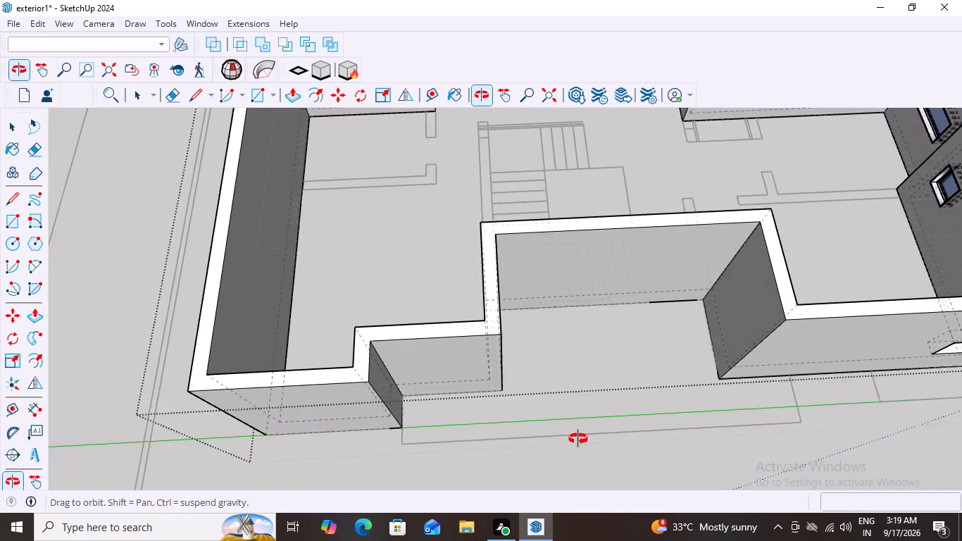
middle_drag(578, 439, 577, 436)
scroll(577, 286, up, 7)
scroll(606, 313, down, 6)
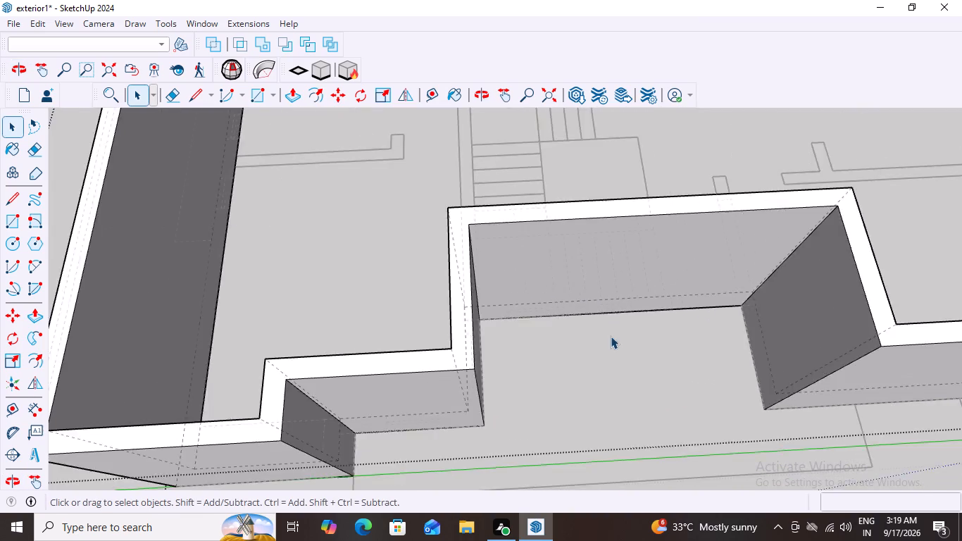
scroll(611, 336, down, 13)
click(246, 178)
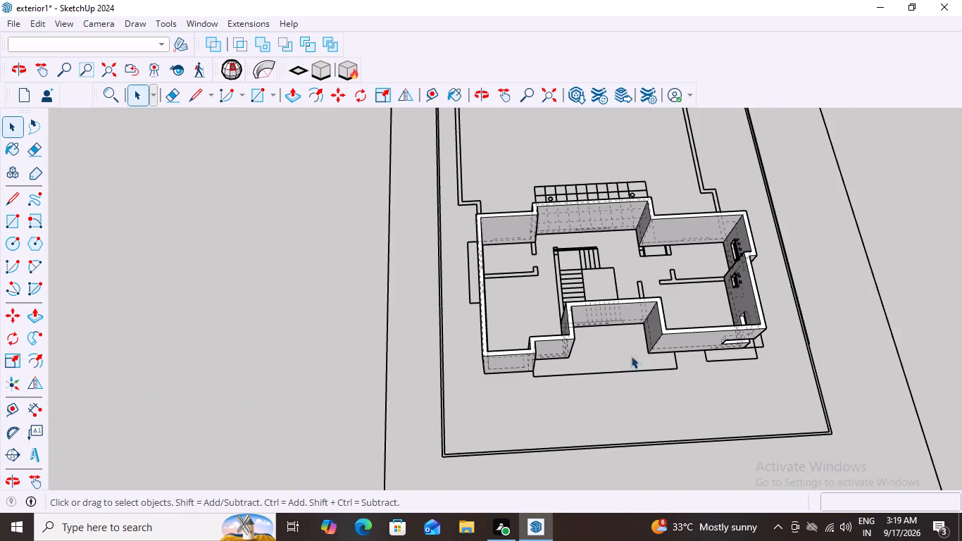
scroll(665, 349, up, 14)
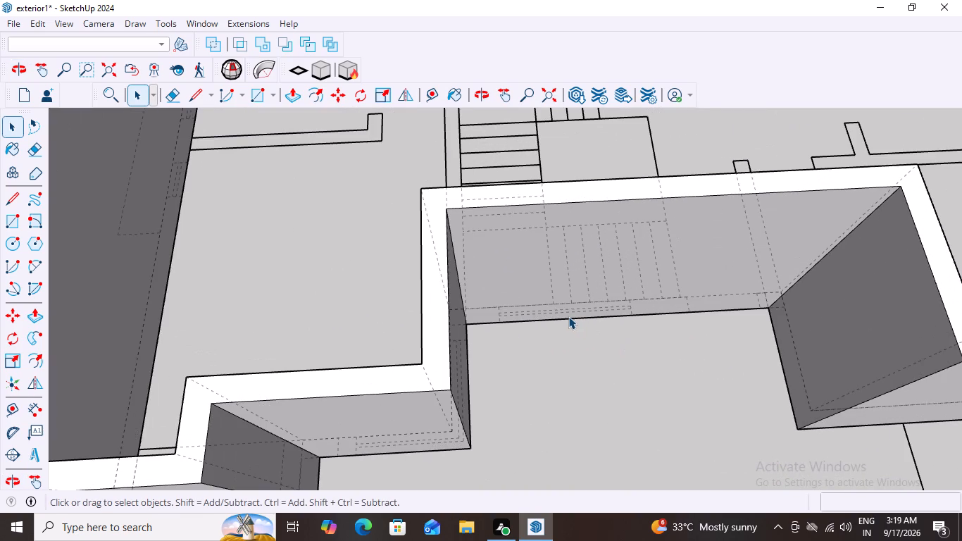
scroll(568, 316, down, 14)
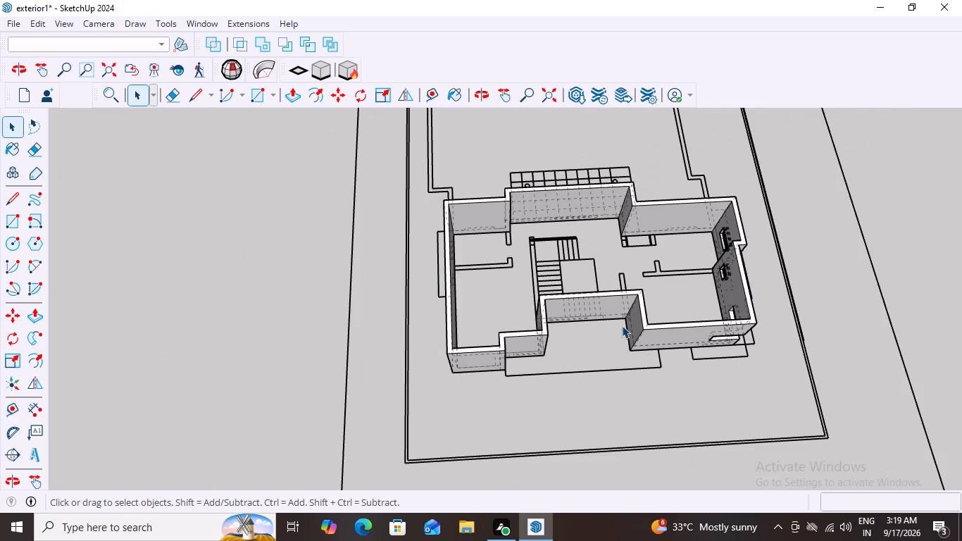
scroll(593, 337, up, 13)
scroll(550, 301, down, 3)
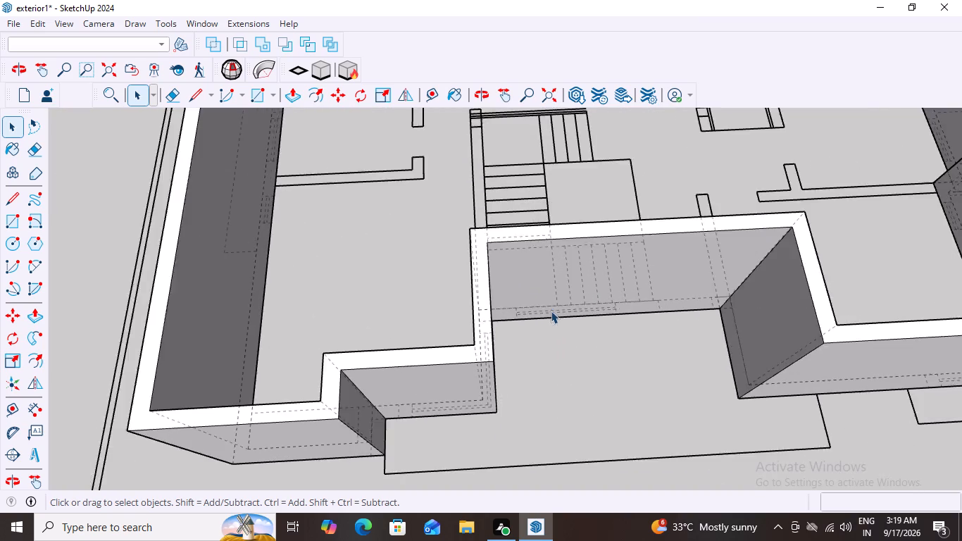
scroll(551, 311, down, 9)
middle_drag(556, 317, 551, 280)
scroll(554, 328, up, 1)
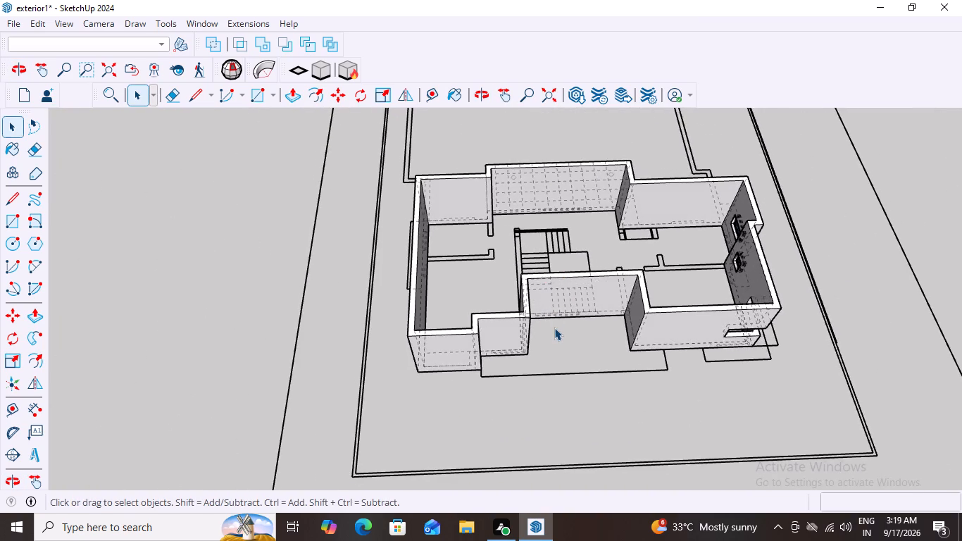
key(l)
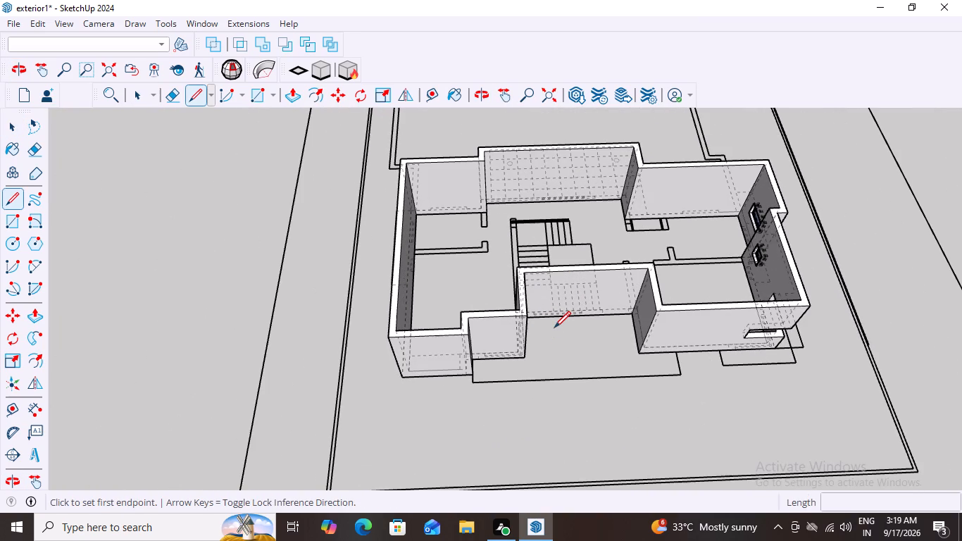
key(space)
text(k)
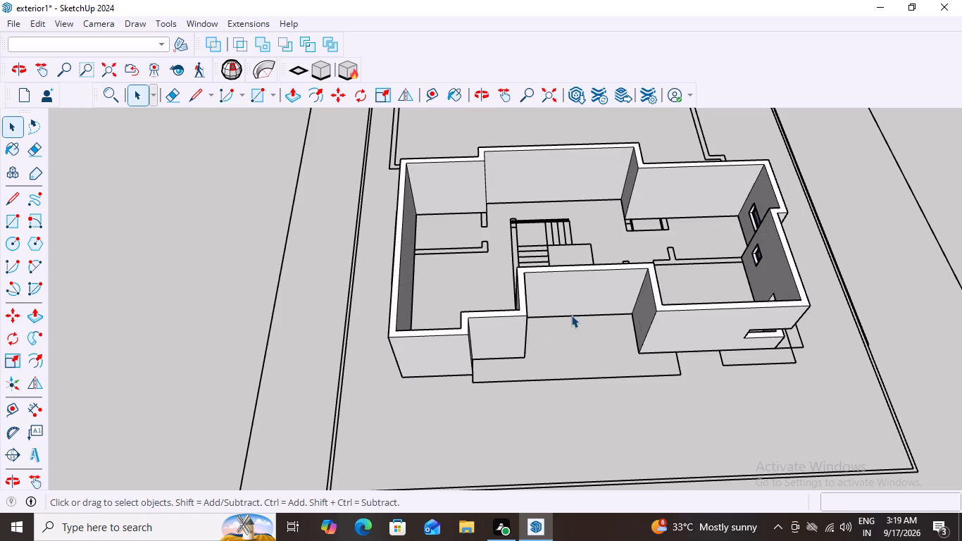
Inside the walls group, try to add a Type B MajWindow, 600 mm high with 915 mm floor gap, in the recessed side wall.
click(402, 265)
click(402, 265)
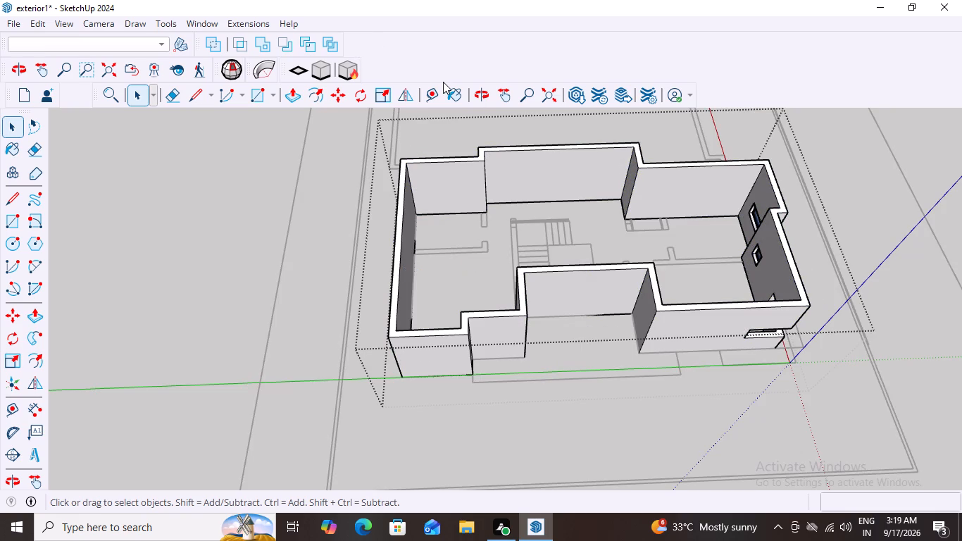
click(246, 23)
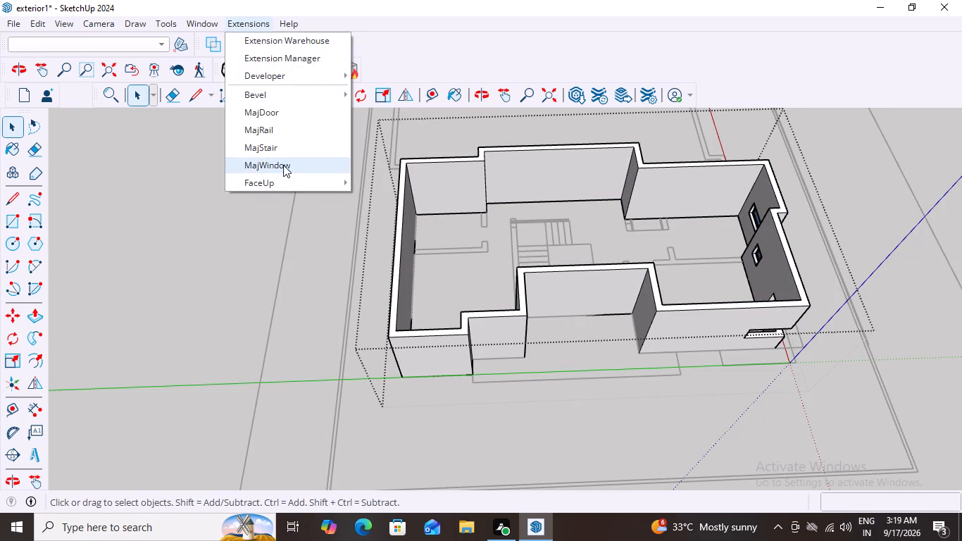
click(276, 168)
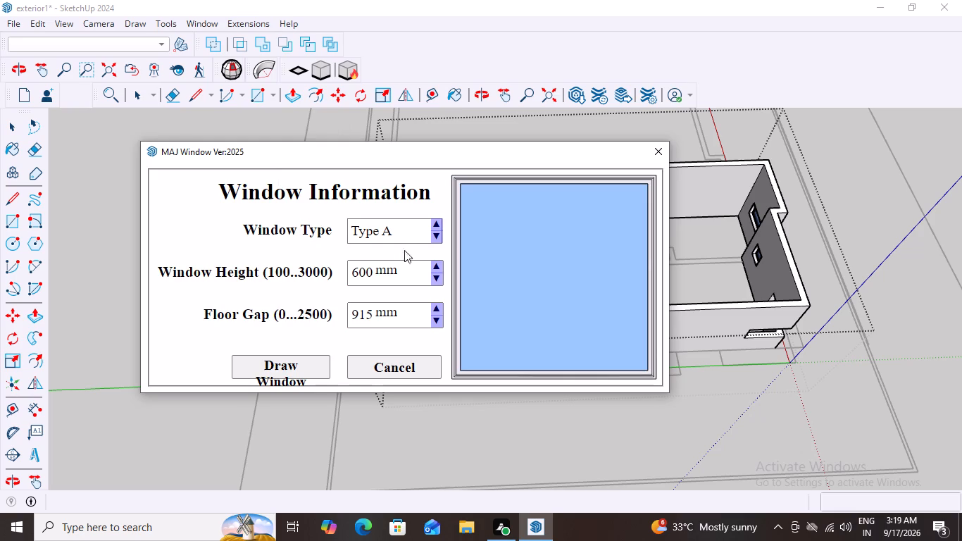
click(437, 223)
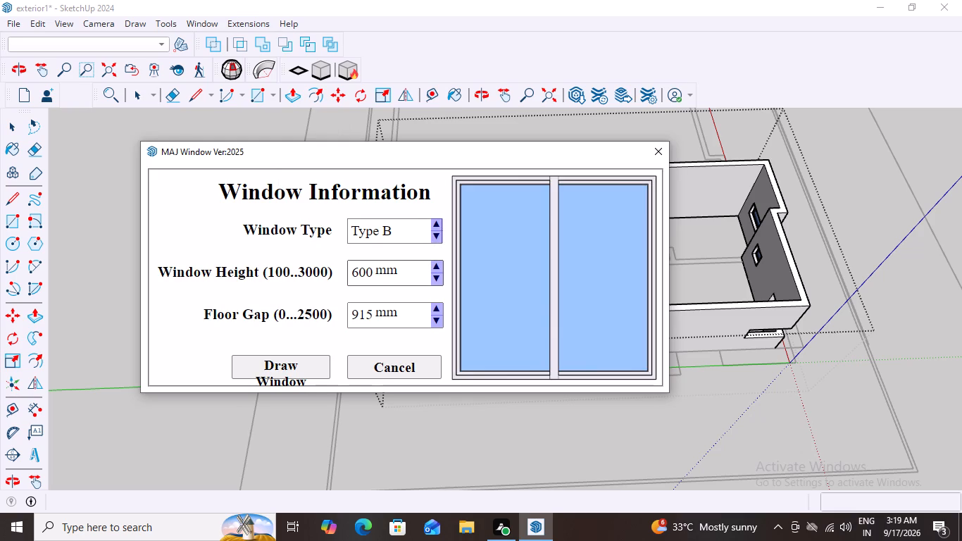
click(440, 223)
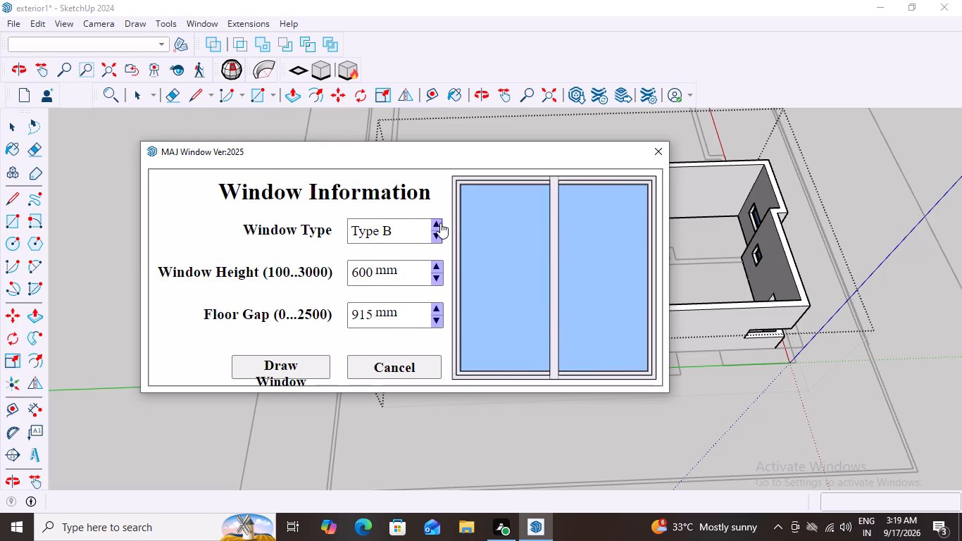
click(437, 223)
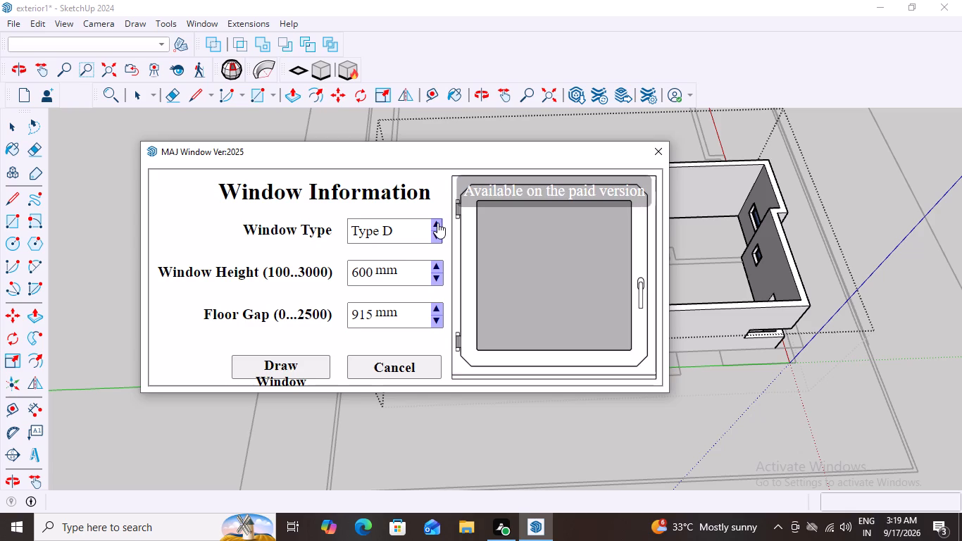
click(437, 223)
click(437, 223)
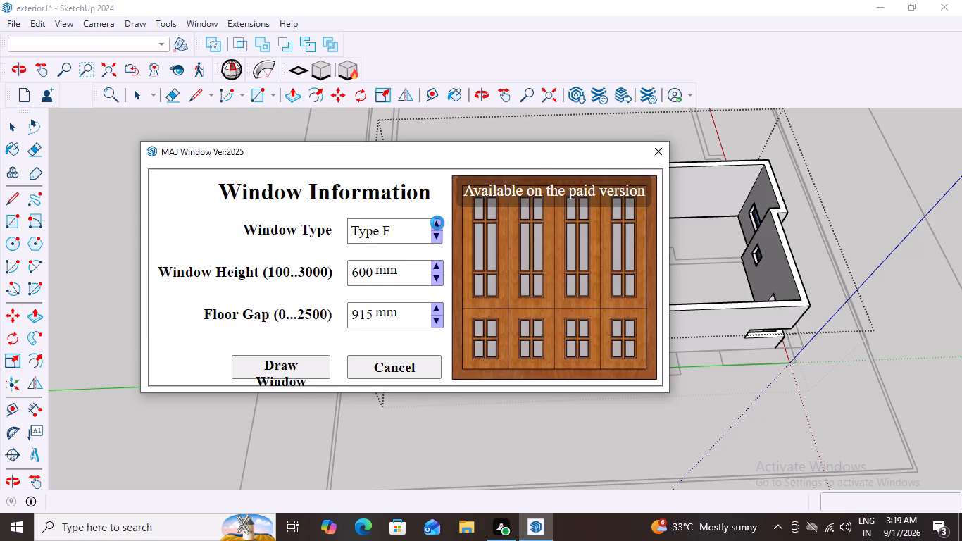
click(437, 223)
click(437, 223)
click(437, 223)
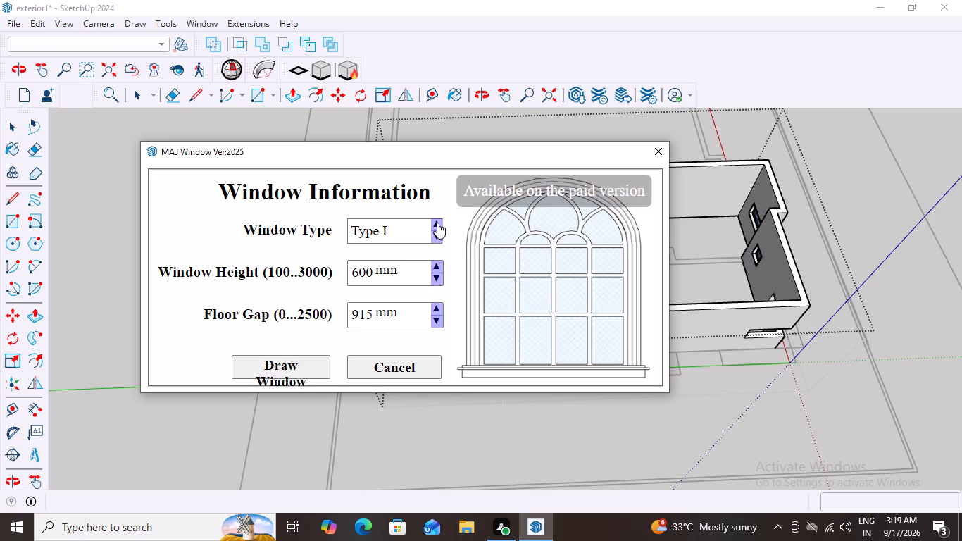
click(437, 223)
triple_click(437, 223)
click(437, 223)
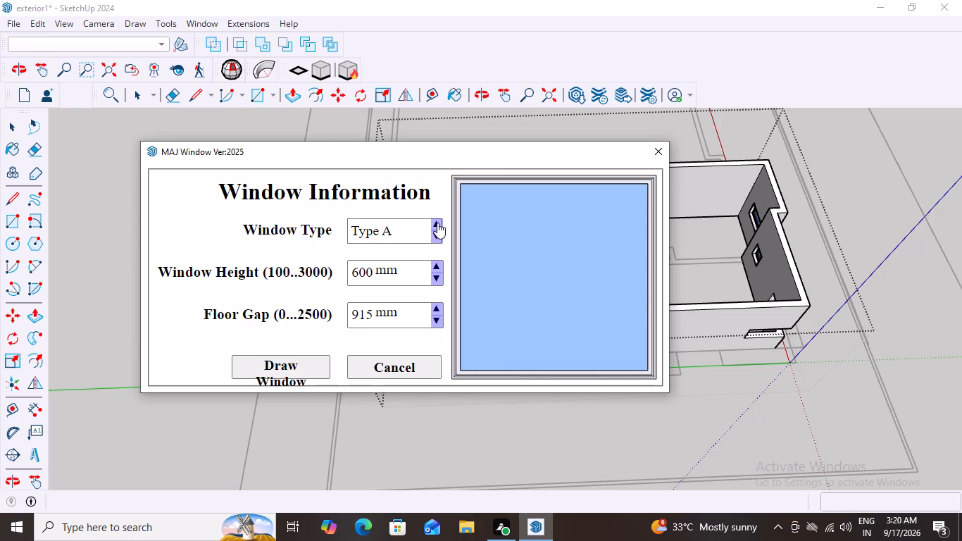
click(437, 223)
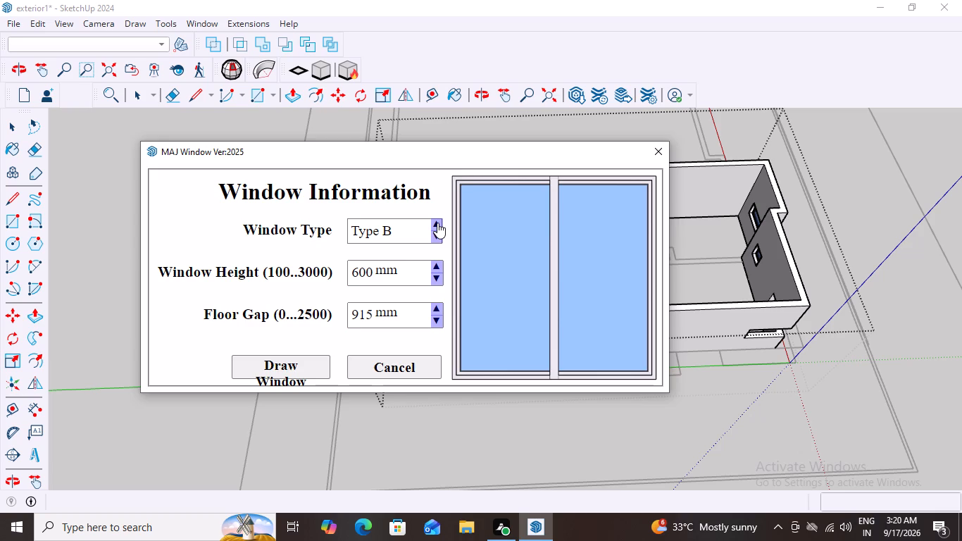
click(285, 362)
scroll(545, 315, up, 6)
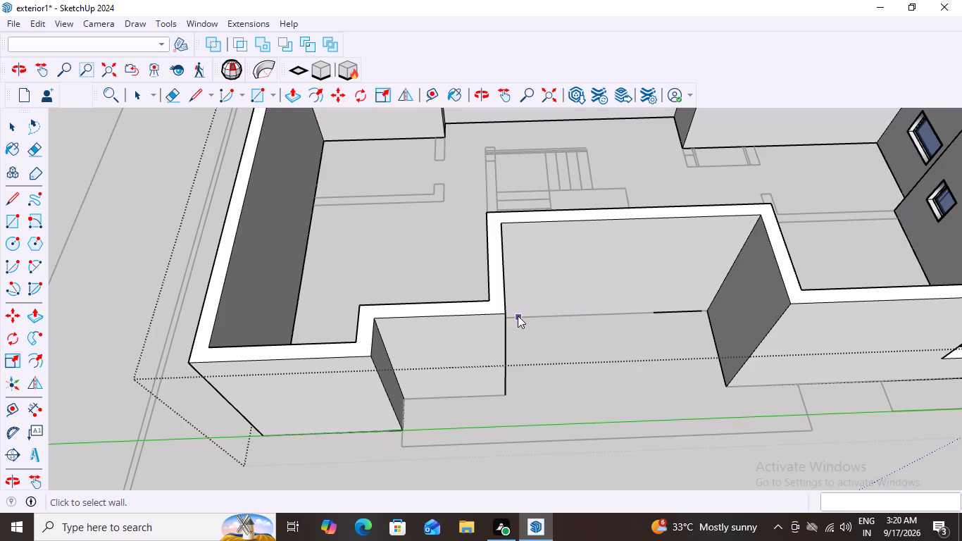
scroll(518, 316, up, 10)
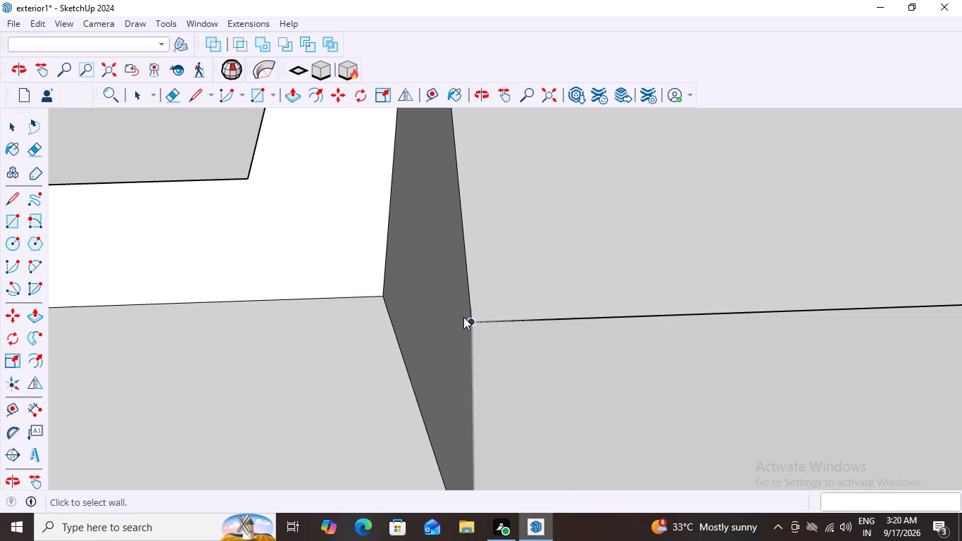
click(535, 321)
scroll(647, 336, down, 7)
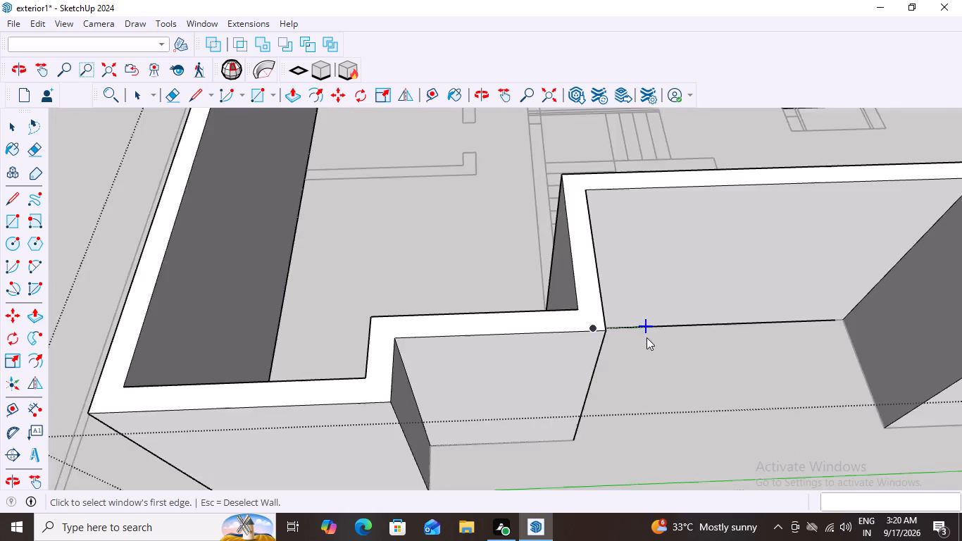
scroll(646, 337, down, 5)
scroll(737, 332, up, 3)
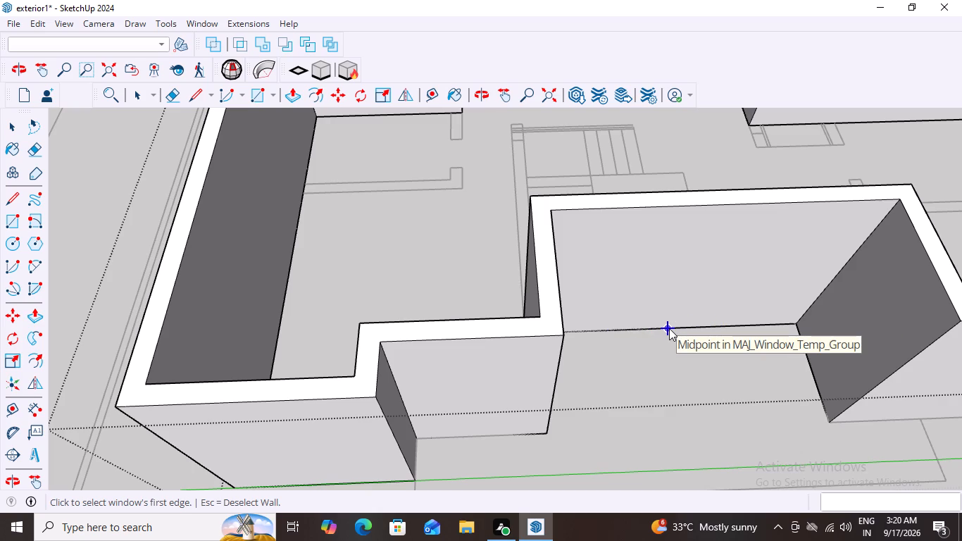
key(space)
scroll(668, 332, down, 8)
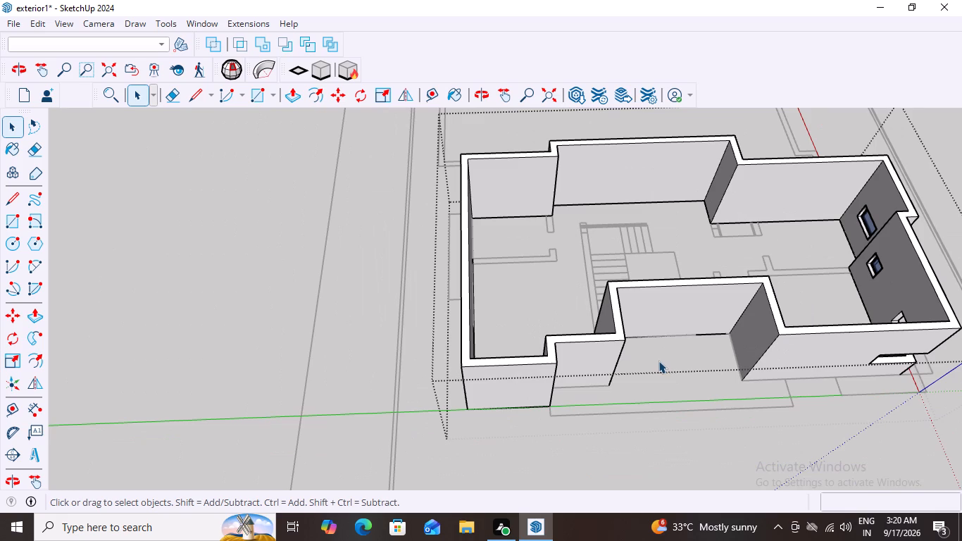
Inside the walls group, add a Type B MajWindow, 600 mm high with 915 mm floor gap and about 1638 mm wide, in the recessed side wall.
middle_drag(679, 349, 678, 301)
click(658, 316)
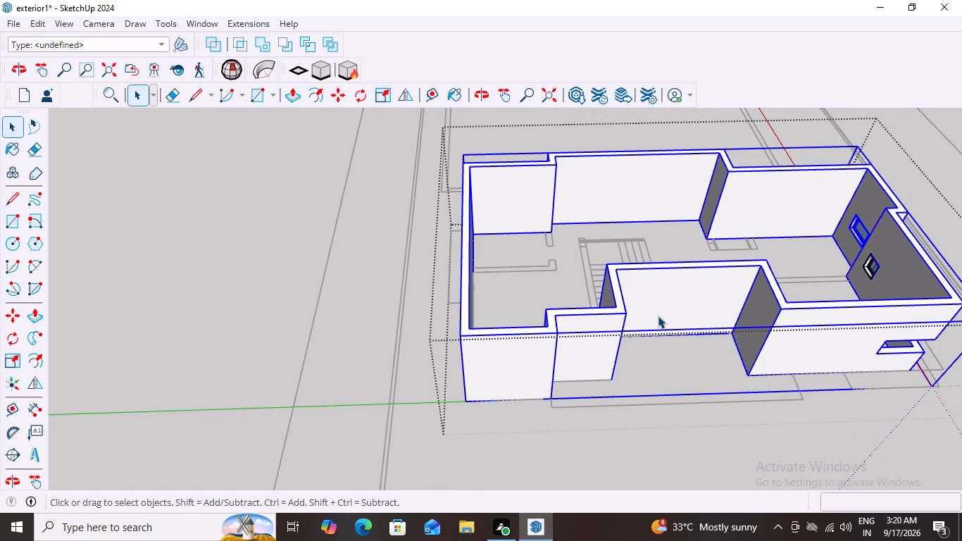
double_click(658, 316)
click(658, 316)
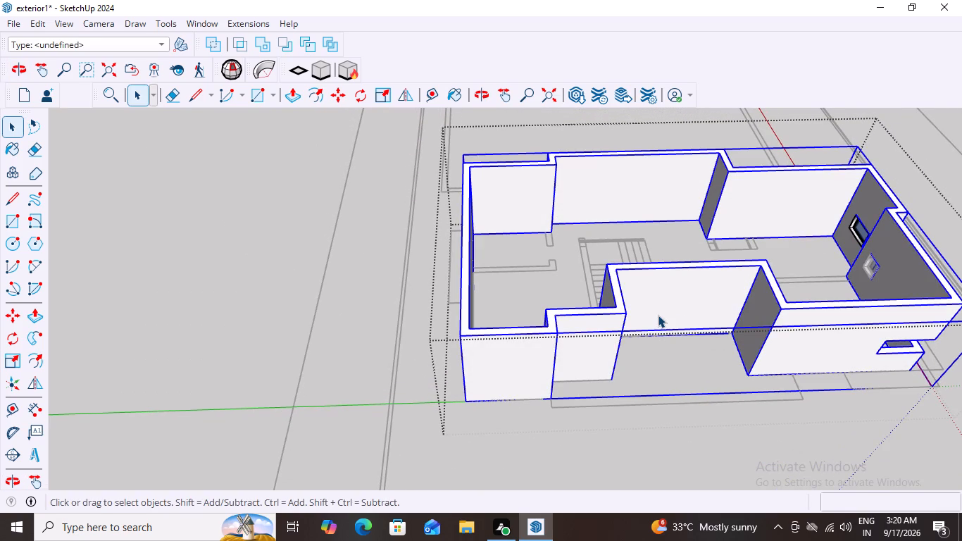
click(658, 315)
middle_drag(661, 340, 665, 359)
scroll(664, 356, up, 4)
middle_drag(658, 336, 657, 334)
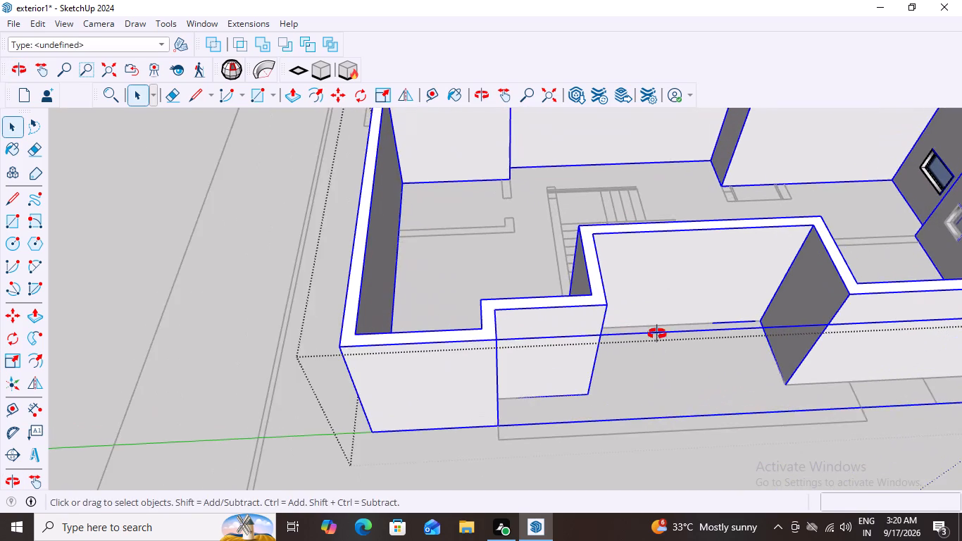
middle_drag(657, 334, 628, 281)
middle_drag(646, 300, 652, 309)
click(634, 270)
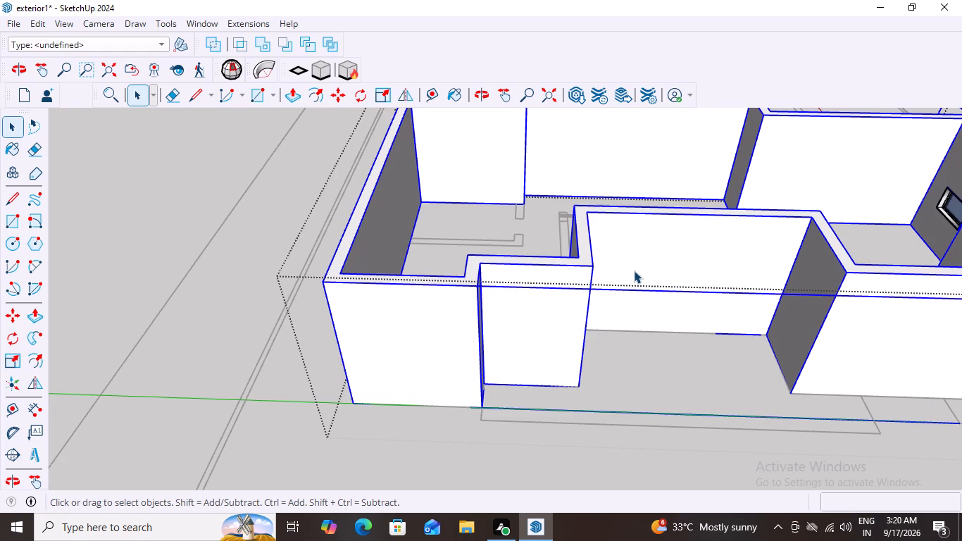
click(634, 270)
click(656, 282)
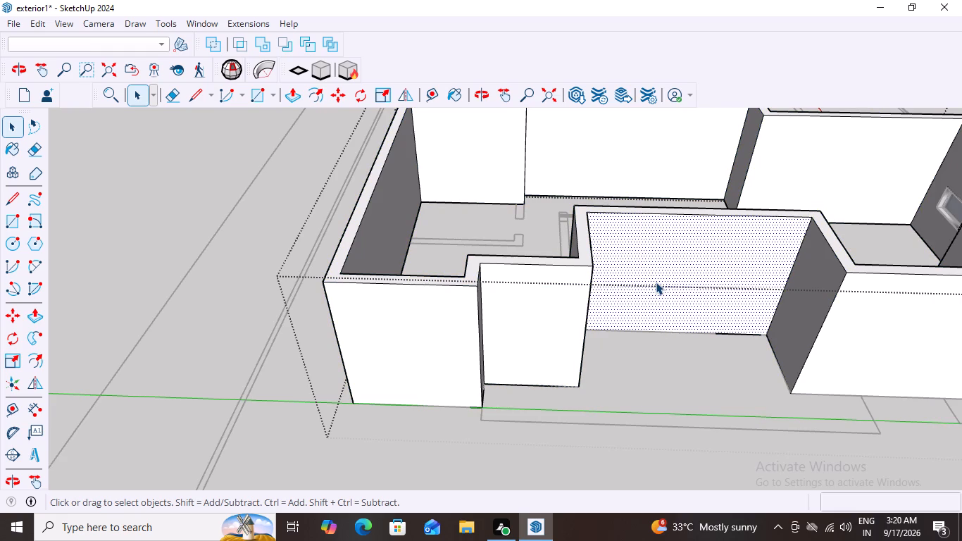
middle_drag(651, 312, 671, 324)
scroll(666, 321, up, 1)
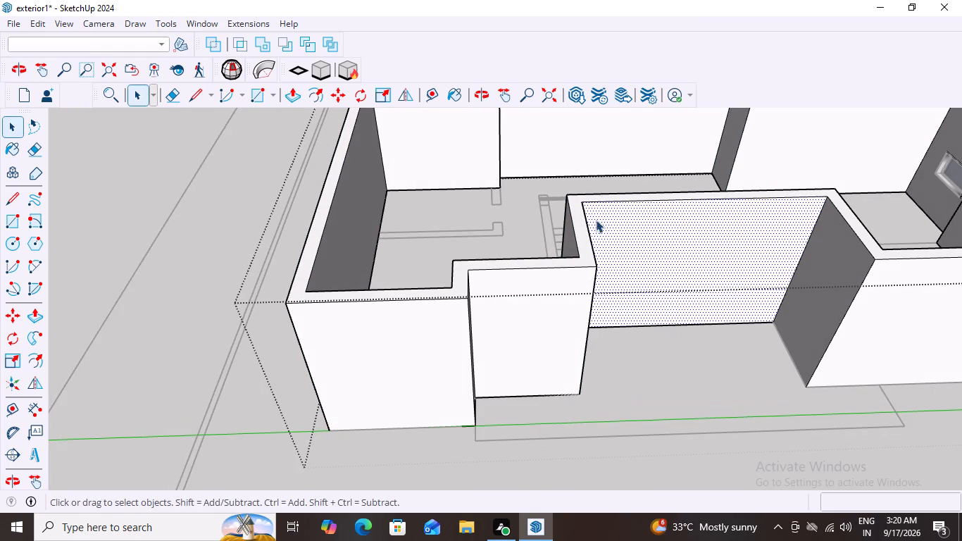
click(240, 22)
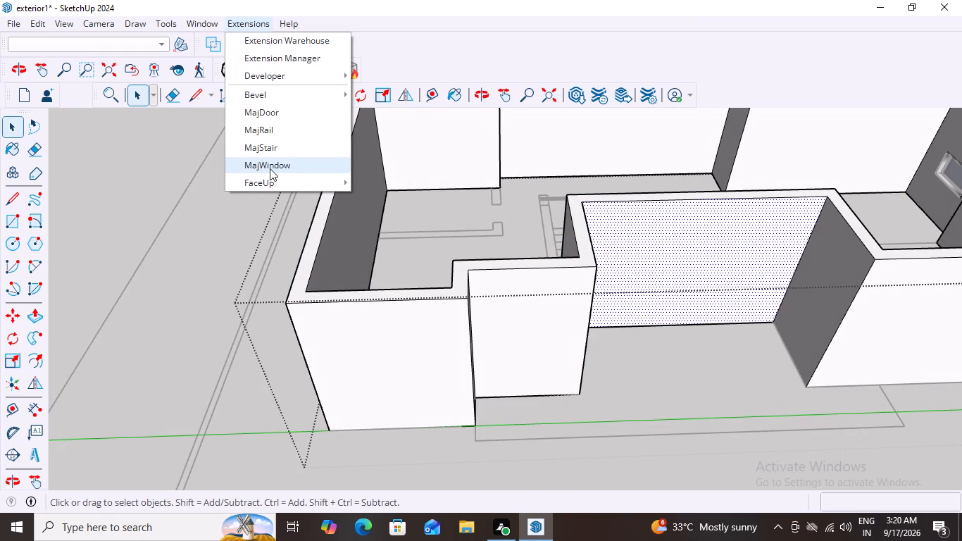
click(270, 168)
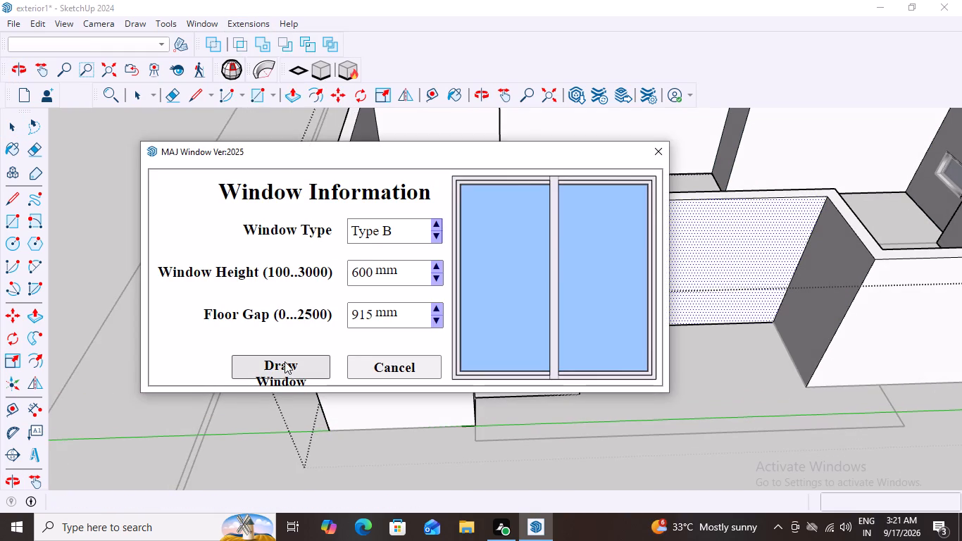
click(285, 361)
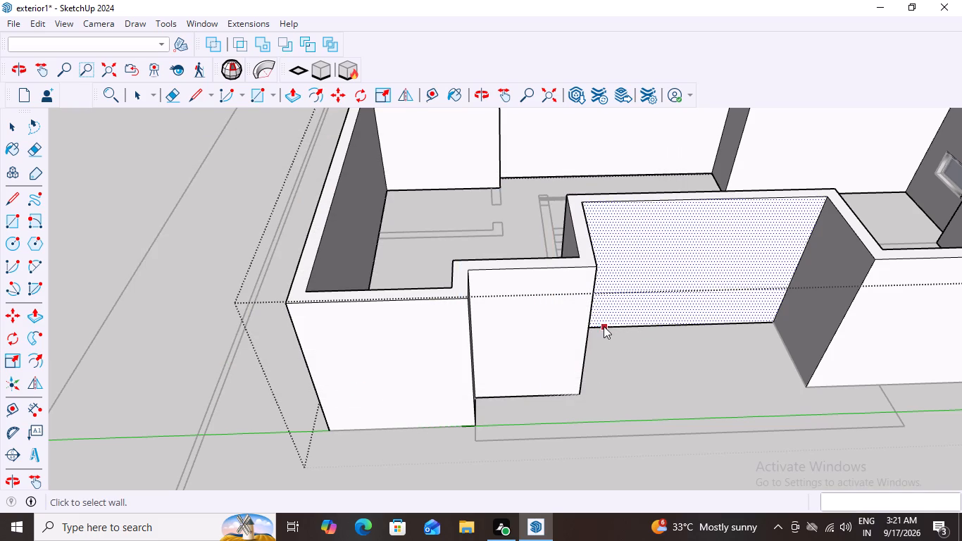
middle_drag(646, 341, 611, 332)
scroll(582, 340, up, 2)
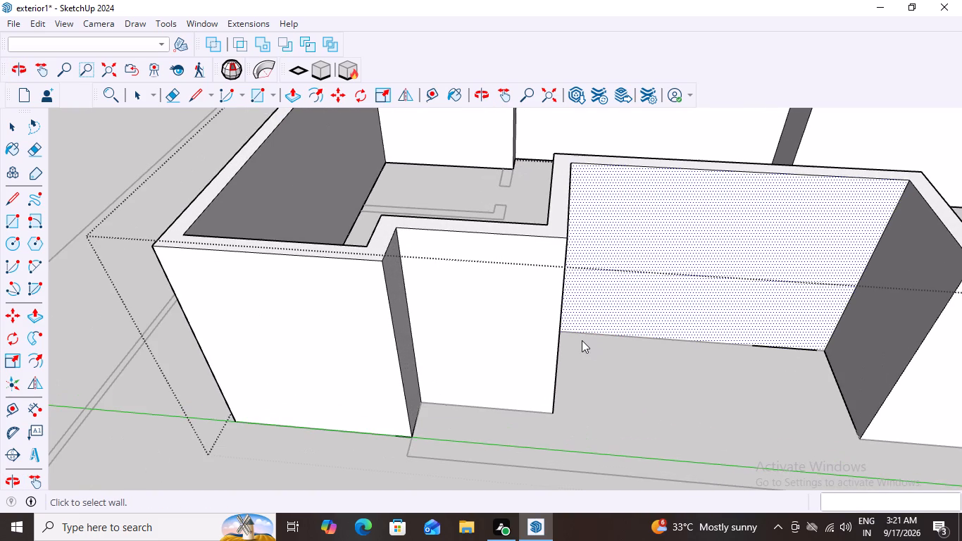
click(585, 334)
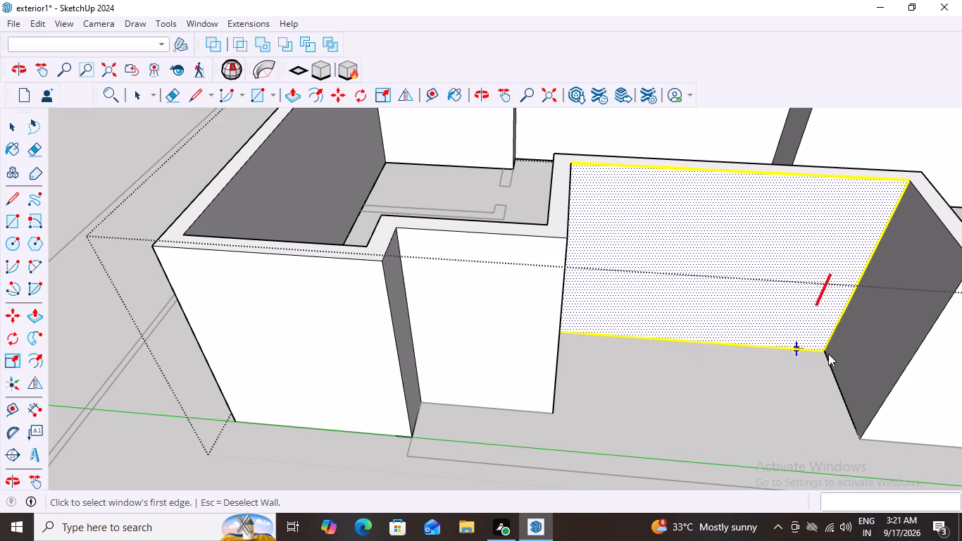
click(687, 339)
scroll(604, 337, down, 3)
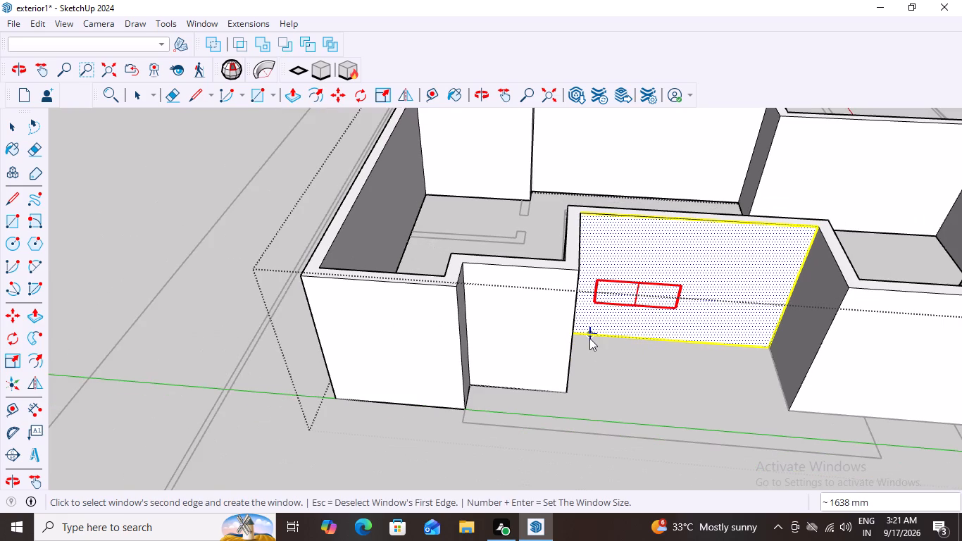
click(589, 332)
click(589, 332)
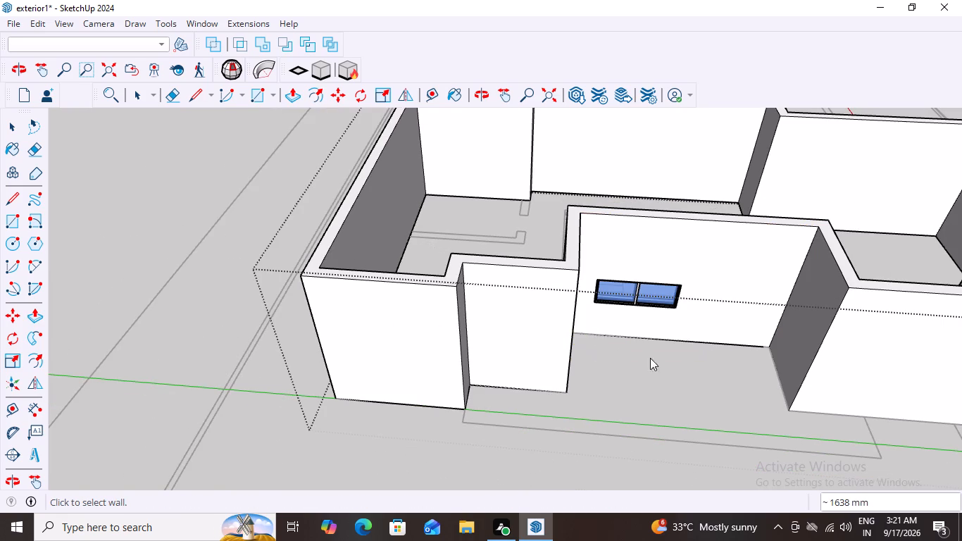
Examine the recessed side wall's new window from close up and from above the house, then leave the window tool.
middle_drag(660, 358, 626, 392)
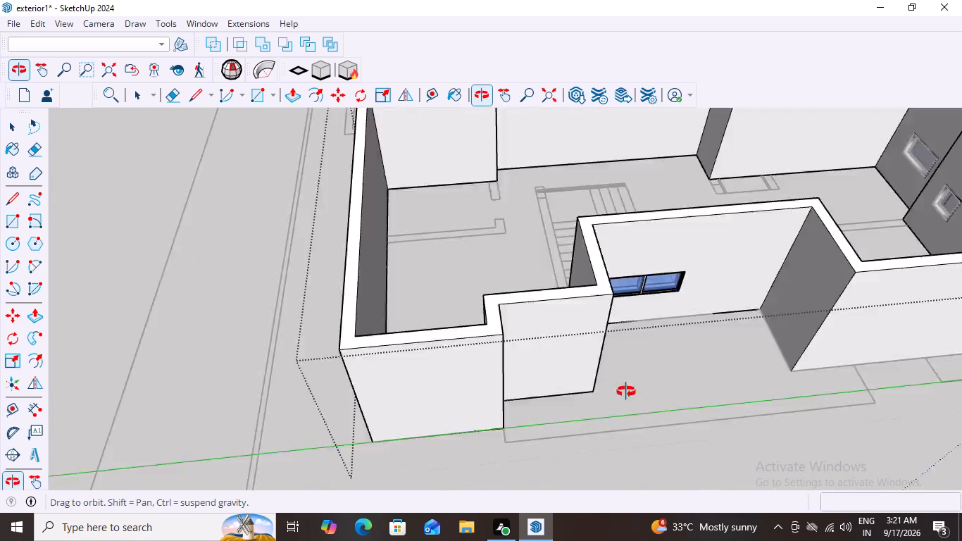
middle_drag(626, 392, 589, 378)
scroll(608, 377, up, 10)
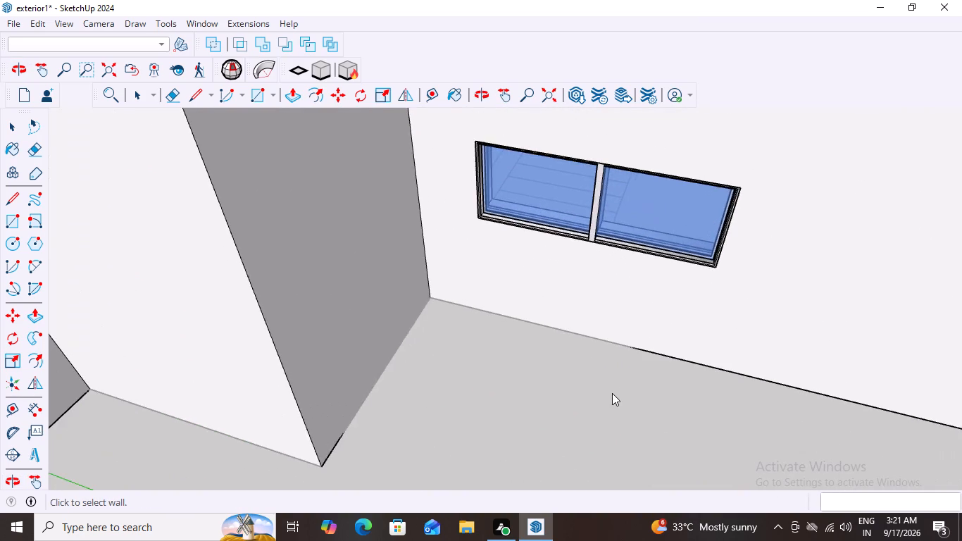
middle_drag(612, 393, 773, 406)
scroll(793, 422, down, 3)
scroll(677, 368, down, 8)
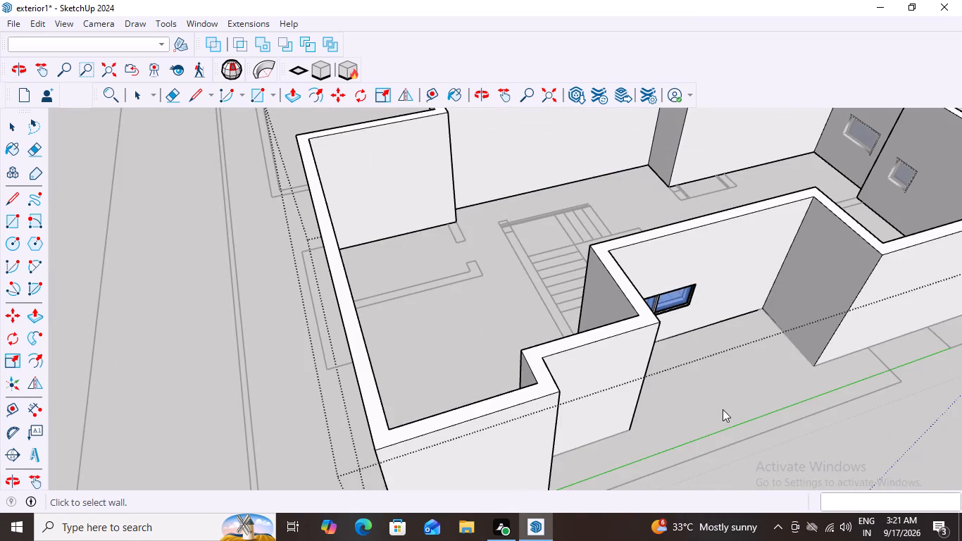
scroll(721, 410, down, 6)
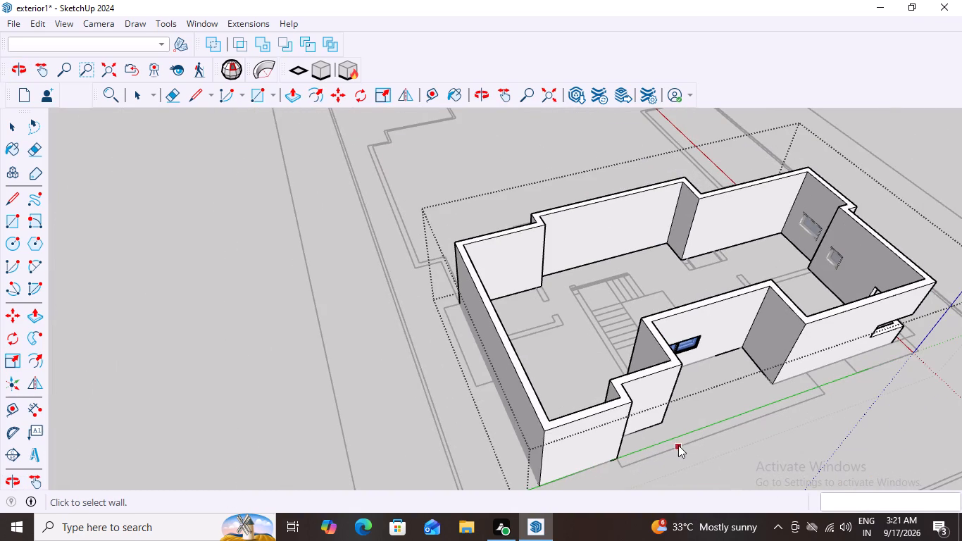
key(space)
With back edges shown and the walls group closed, examine the plan's window marks beneath the projecting block beside the recessed wall.
middle_drag(716, 415, 688, 417)
key(k)
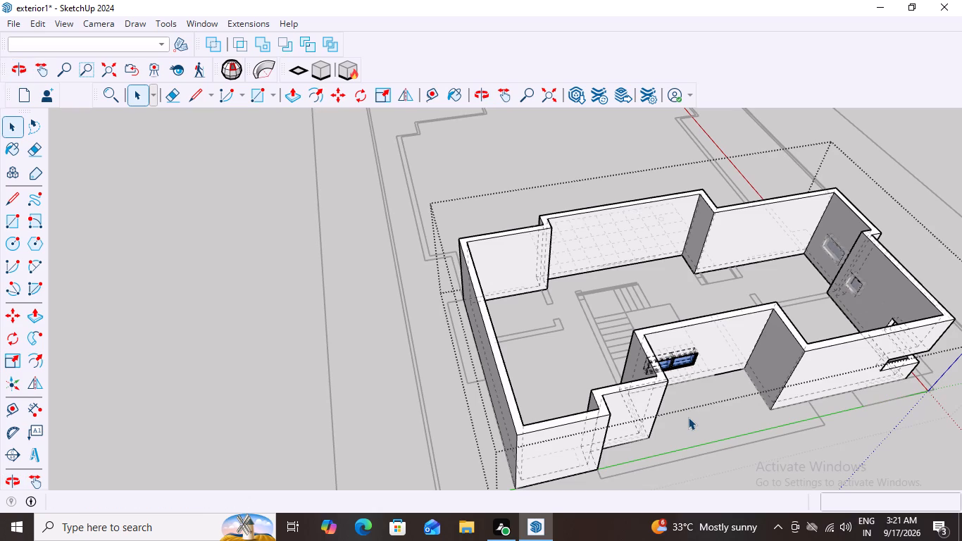
middle_drag(633, 451, 595, 445)
scroll(596, 458, up, 7)
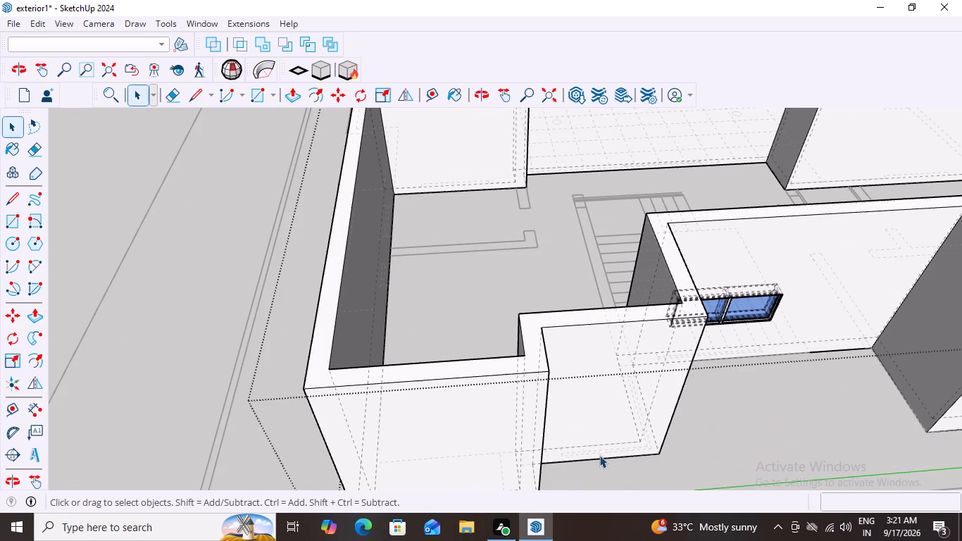
scroll(605, 430, down, 6)
click(125, 209)
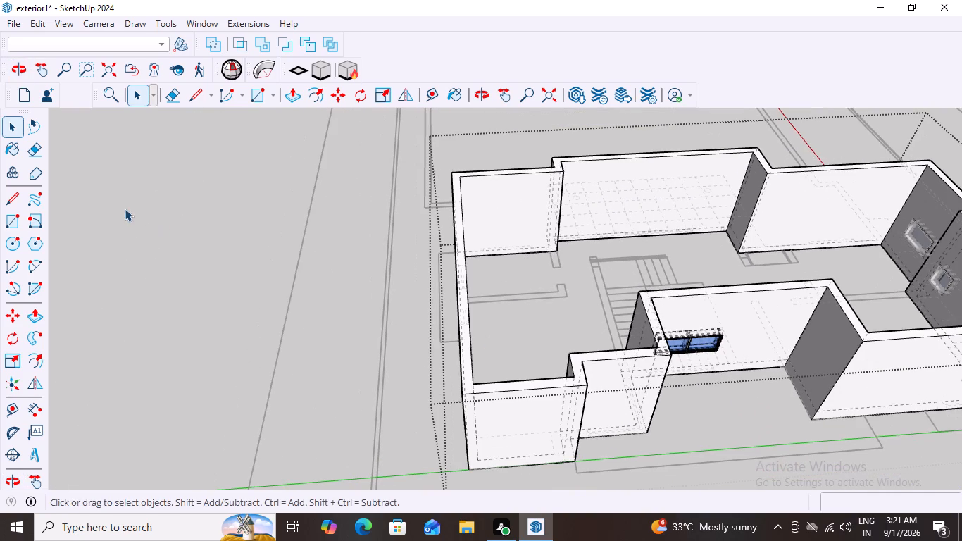
click(128, 216)
click(128, 216)
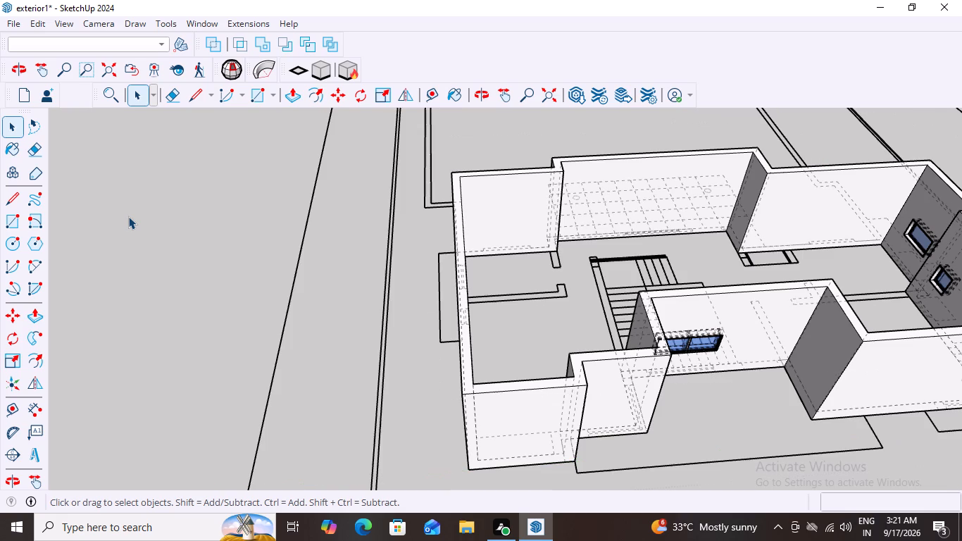
scroll(128, 216, down, 5)
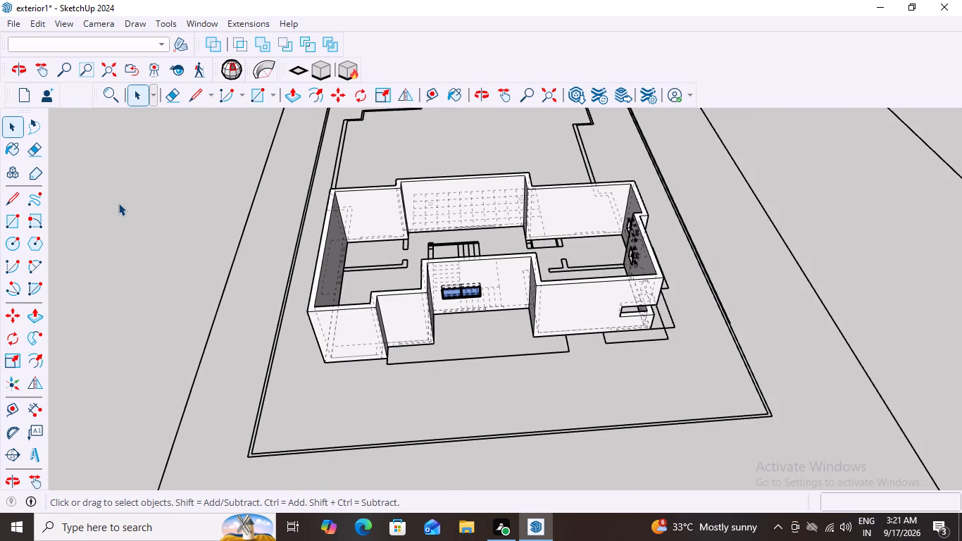
click(118, 203)
middle_drag(399, 359, 442, 366)
scroll(357, 385, up, 3)
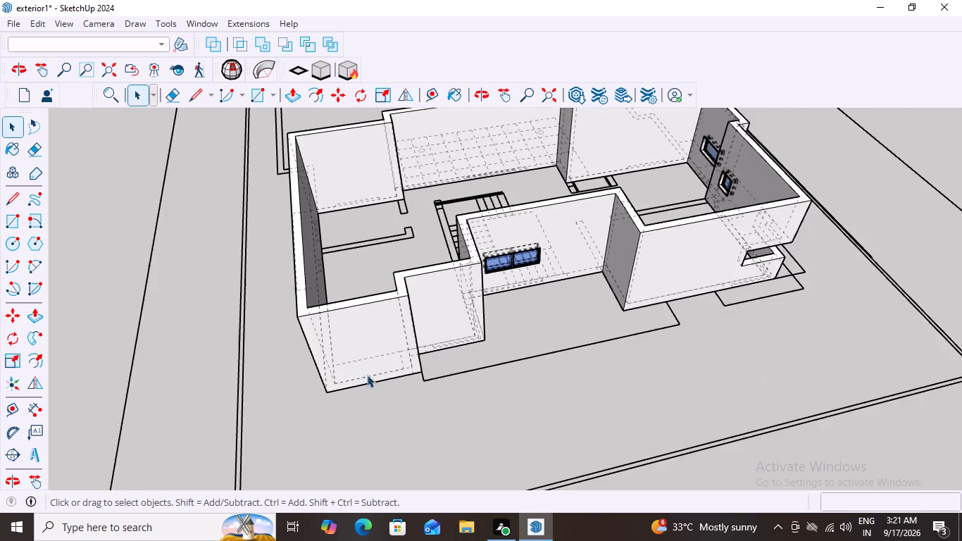
scroll(367, 375, up, 8)
scroll(478, 324, up, 3)
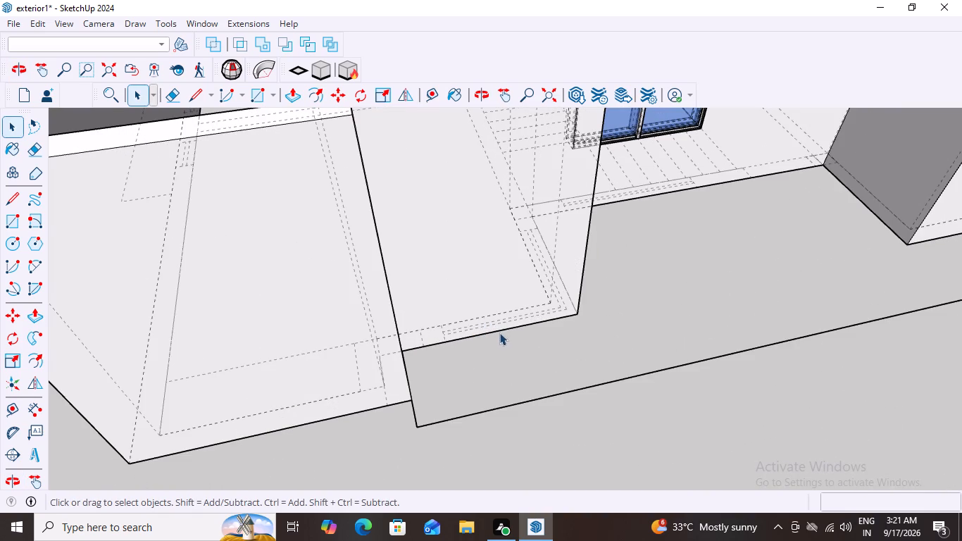
middle_drag(664, 314, 536, 331)
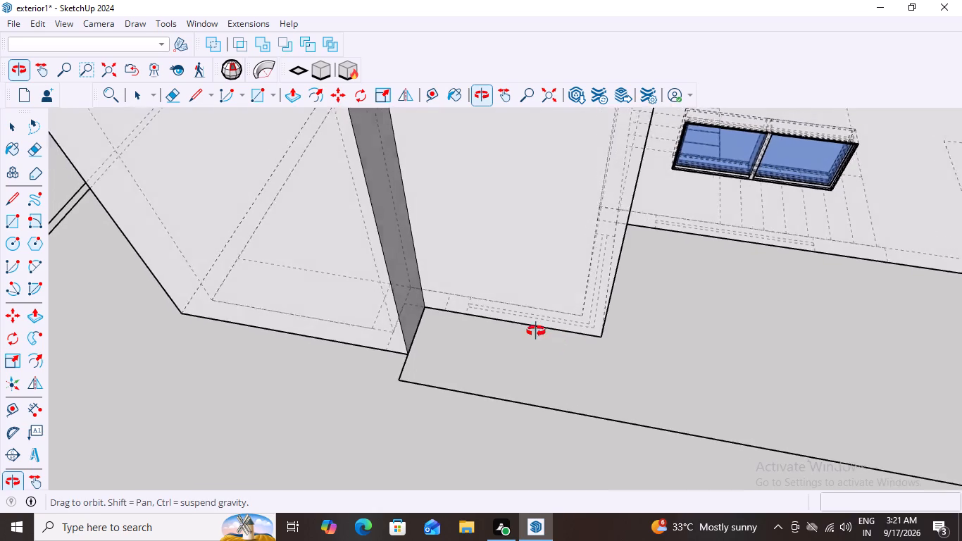
middle_drag(536, 331, 532, 330)
scroll(624, 340, up, 2)
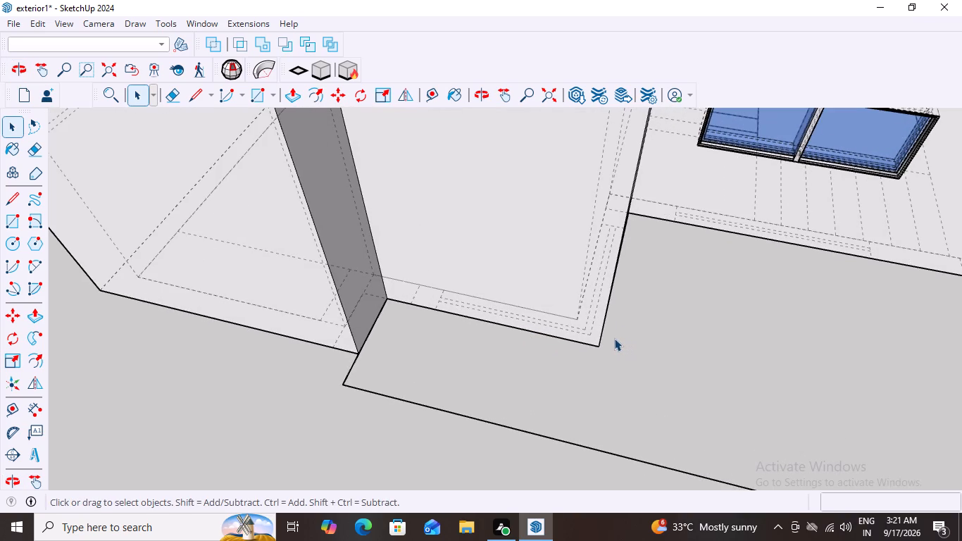
scroll(613, 338, down, 6)
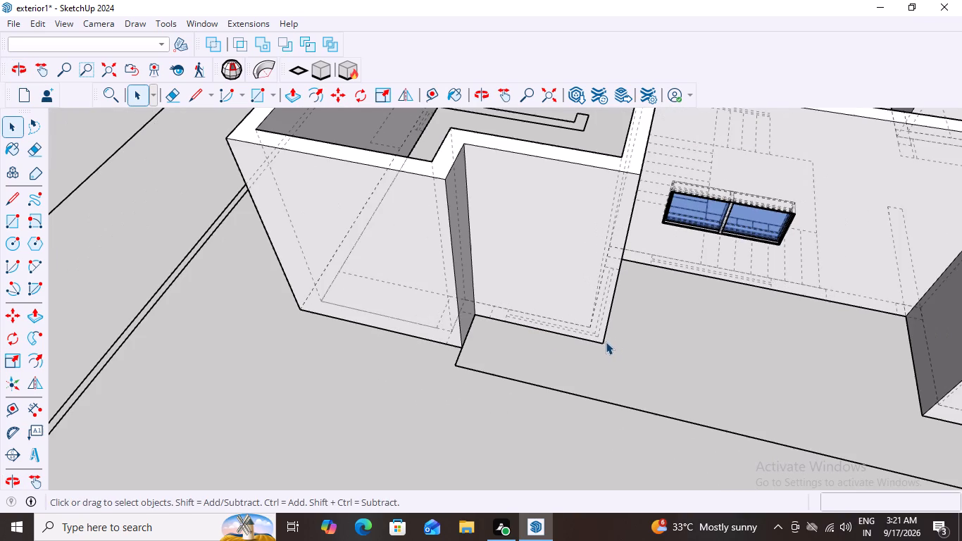
middle_drag(635, 342, 662, 342)
scroll(599, 325, up, 4)
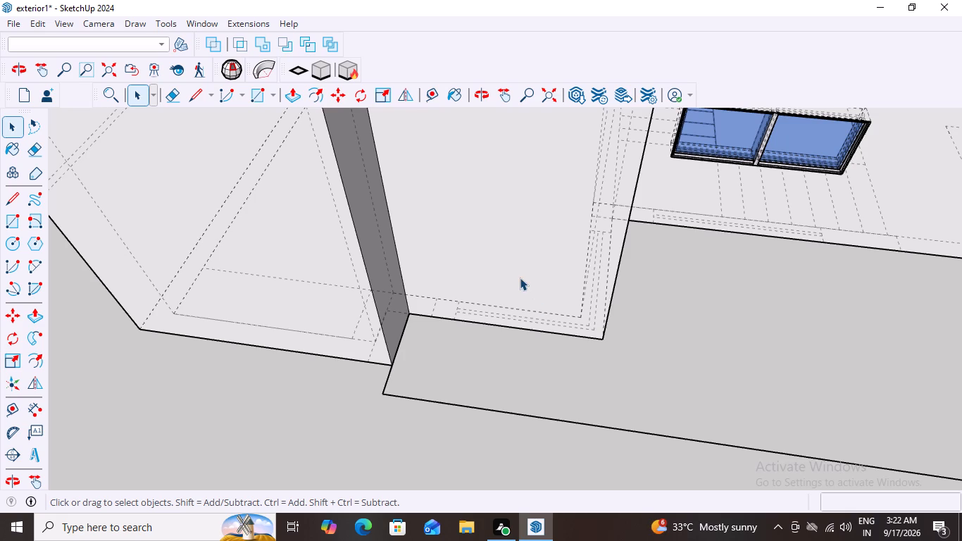
Inside the walls group, draw a rectangle about 1448 by 1448 mm at the projecting block's base corner, starting at the plan's corner window mark.
double_click(518, 258)
click(518, 258)
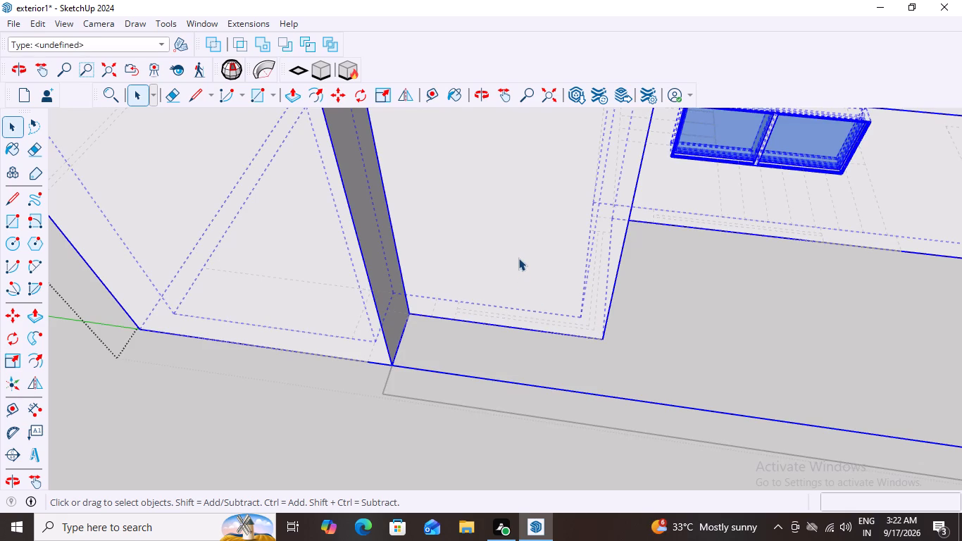
double_click(518, 258)
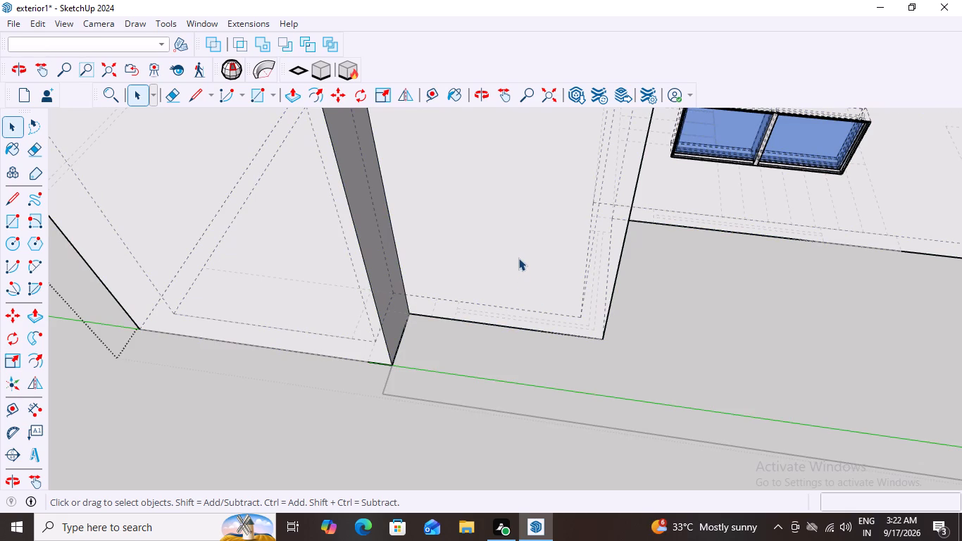
scroll(518, 258, down, 8)
scroll(530, 309, up, 10)
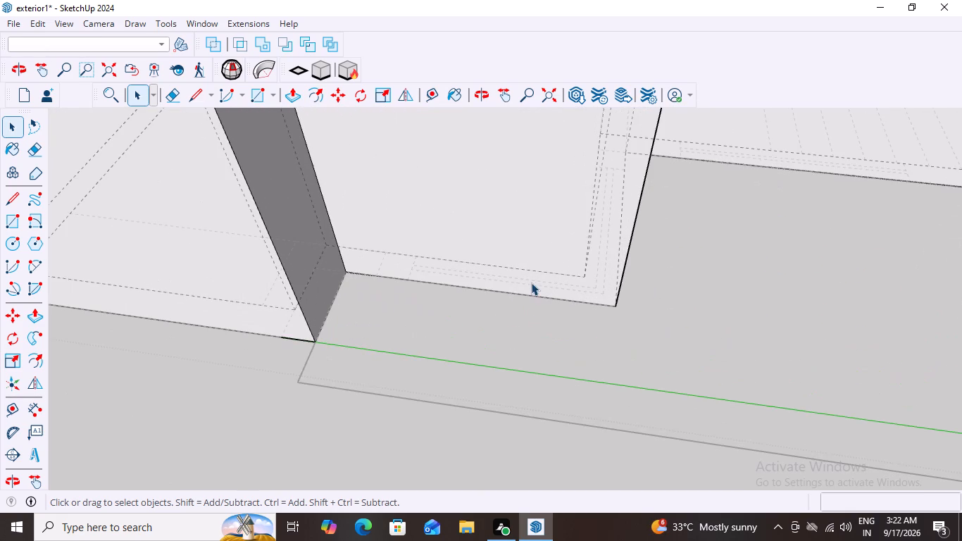
key(r)
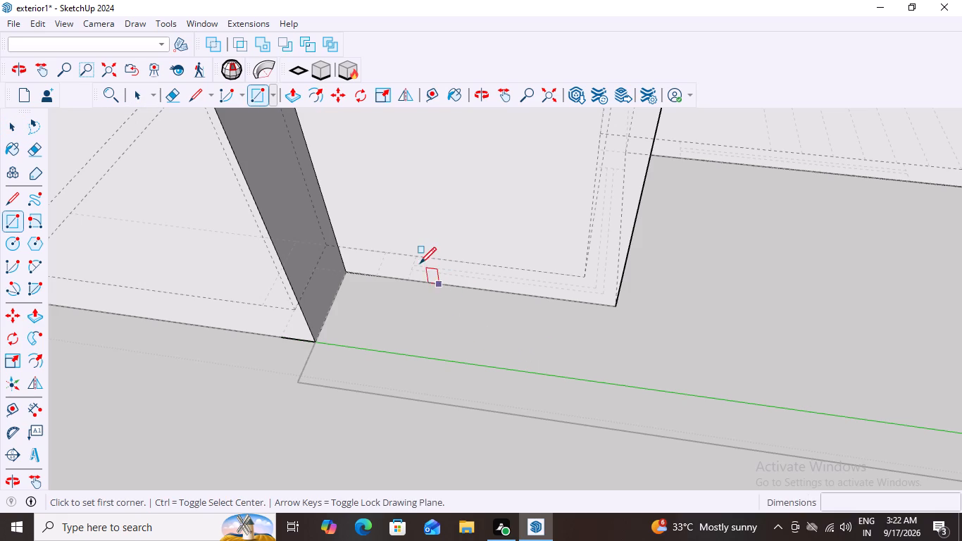
click(408, 280)
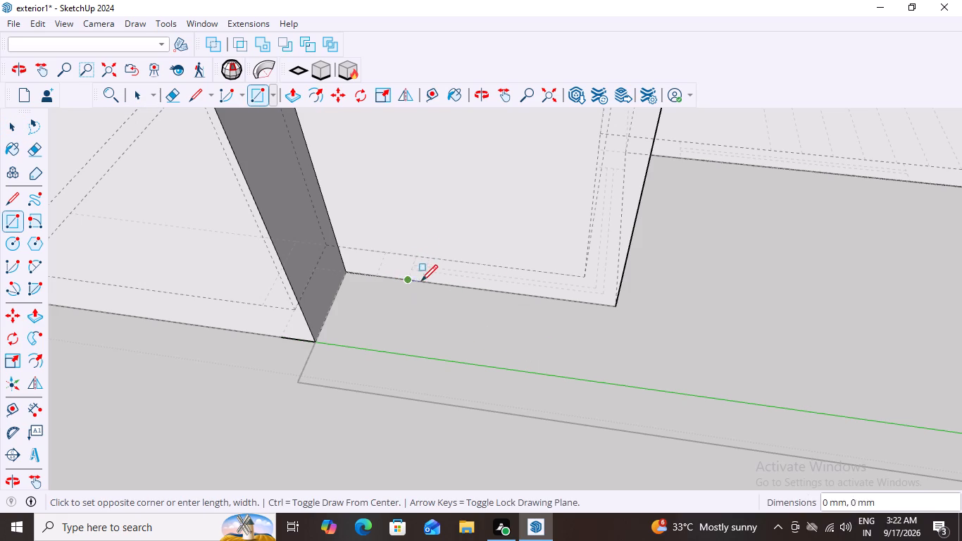
click(623, 170)
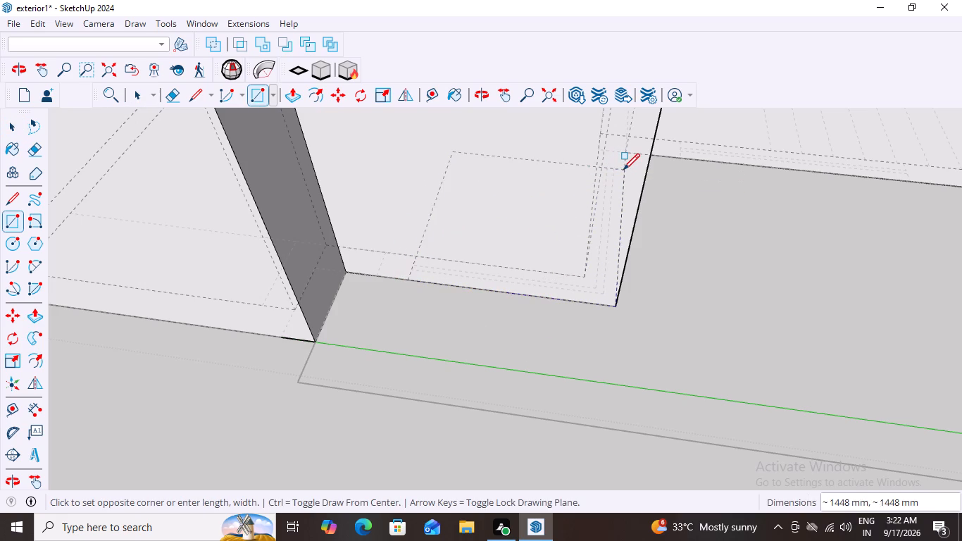
key(space)
Extrude the rectangle at the projecting block's base corner 600 mm upward.
key(p)
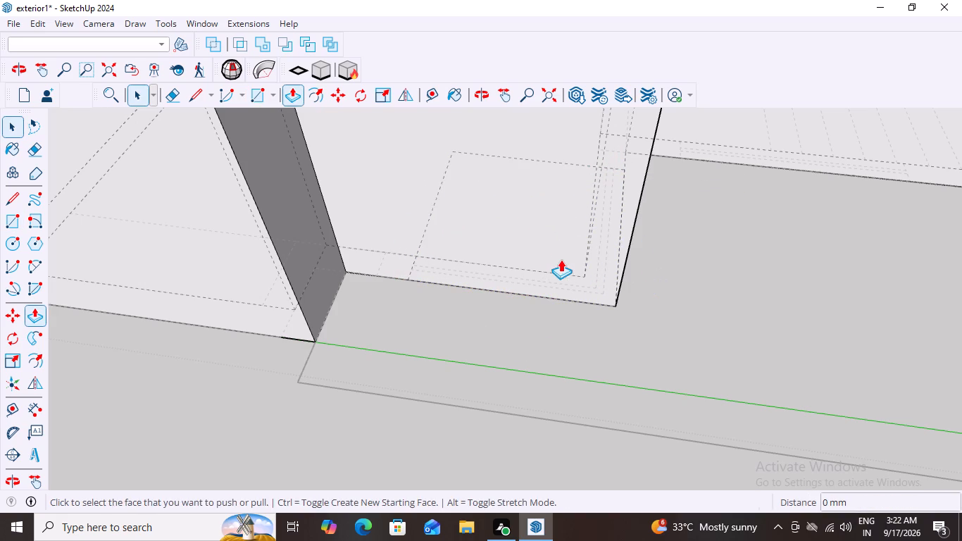
click(551, 249)
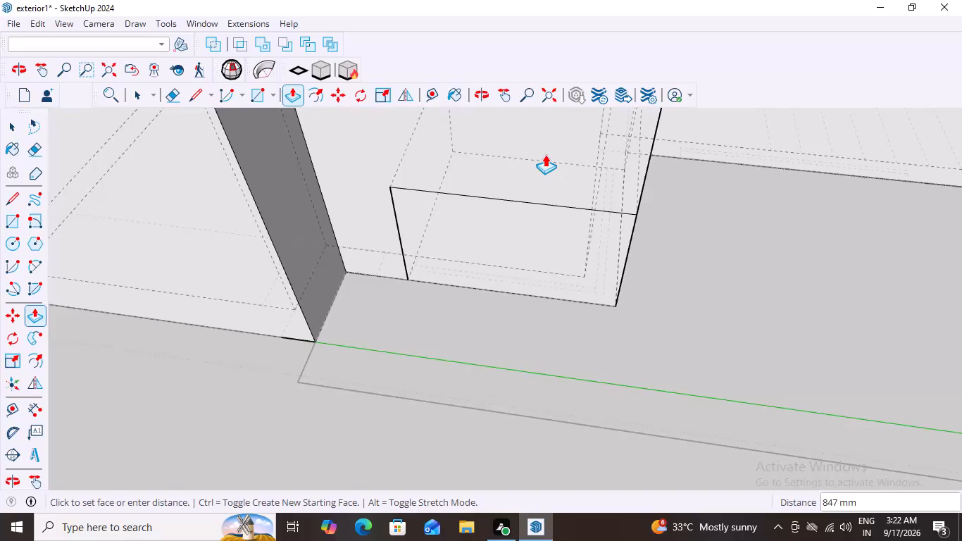
text(600)
key(Return)
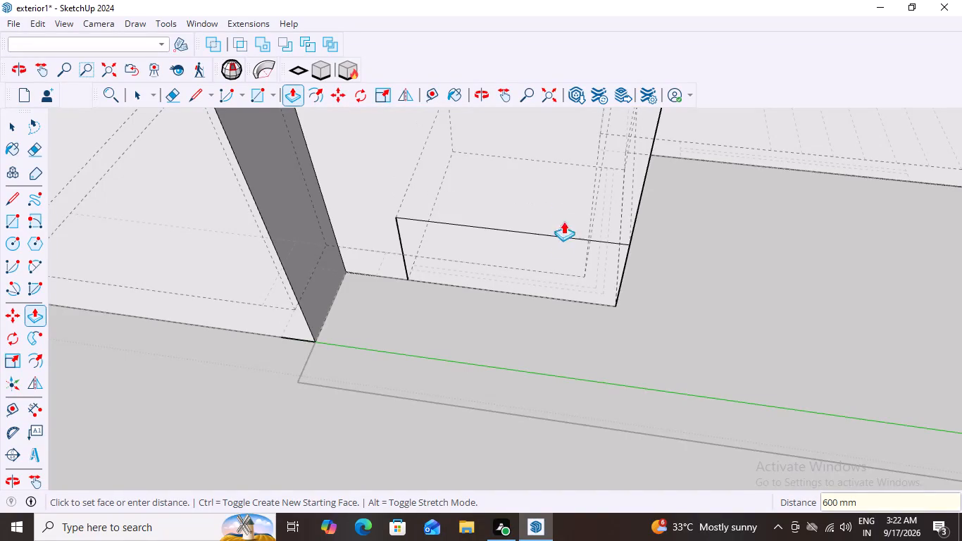
Extend the corner box's two outer side faces 200 mm outward past the wall faces.
click(546, 251)
text(200)
key(Return)
middle_drag(732, 256, 638, 228)
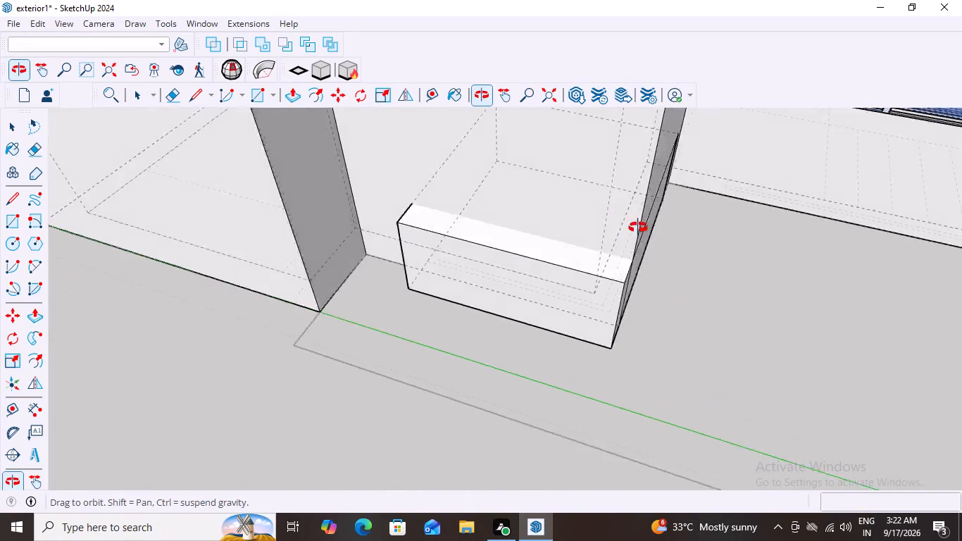
middle_drag(638, 228, 588, 210)
double_click(660, 268)
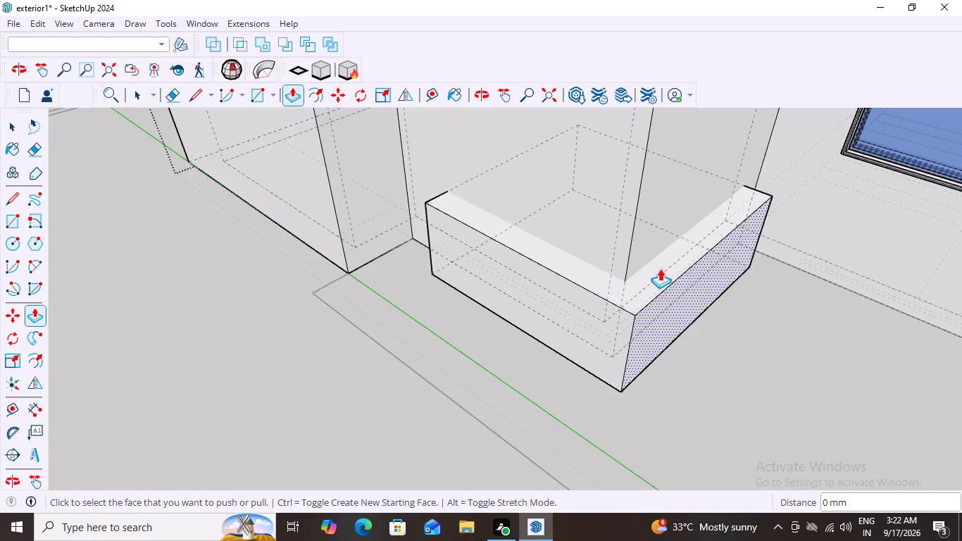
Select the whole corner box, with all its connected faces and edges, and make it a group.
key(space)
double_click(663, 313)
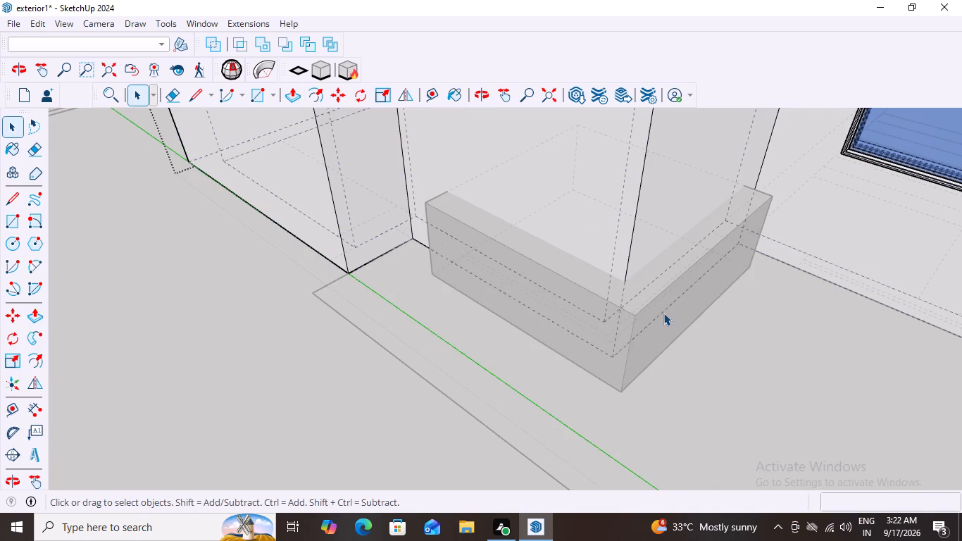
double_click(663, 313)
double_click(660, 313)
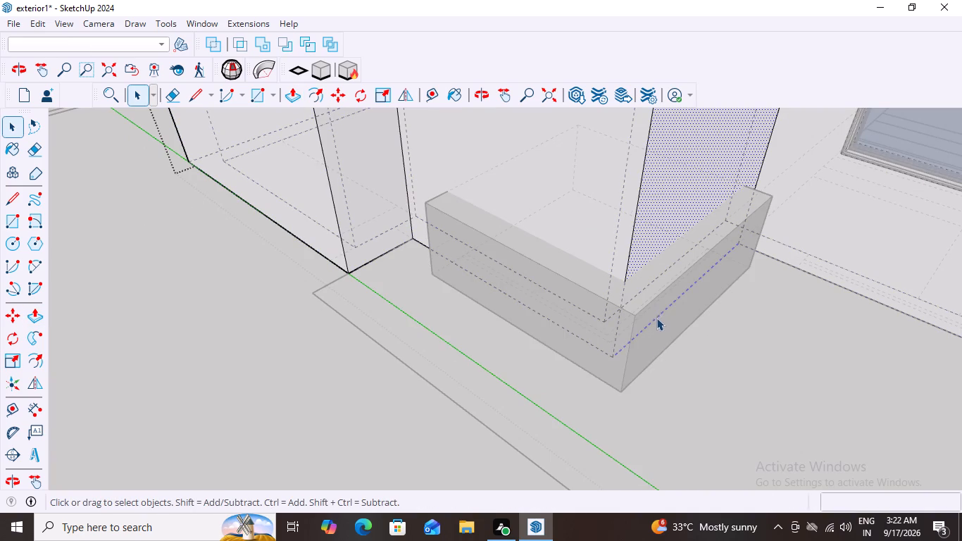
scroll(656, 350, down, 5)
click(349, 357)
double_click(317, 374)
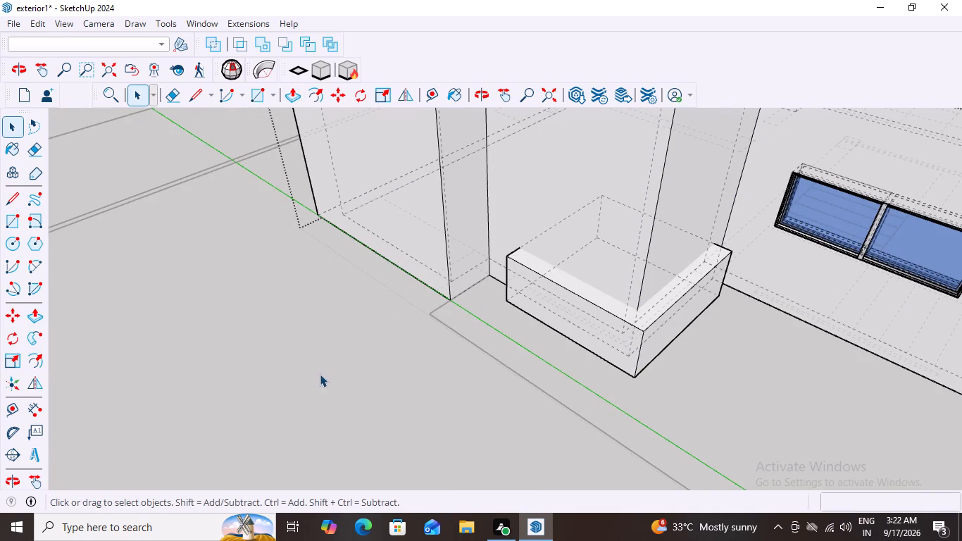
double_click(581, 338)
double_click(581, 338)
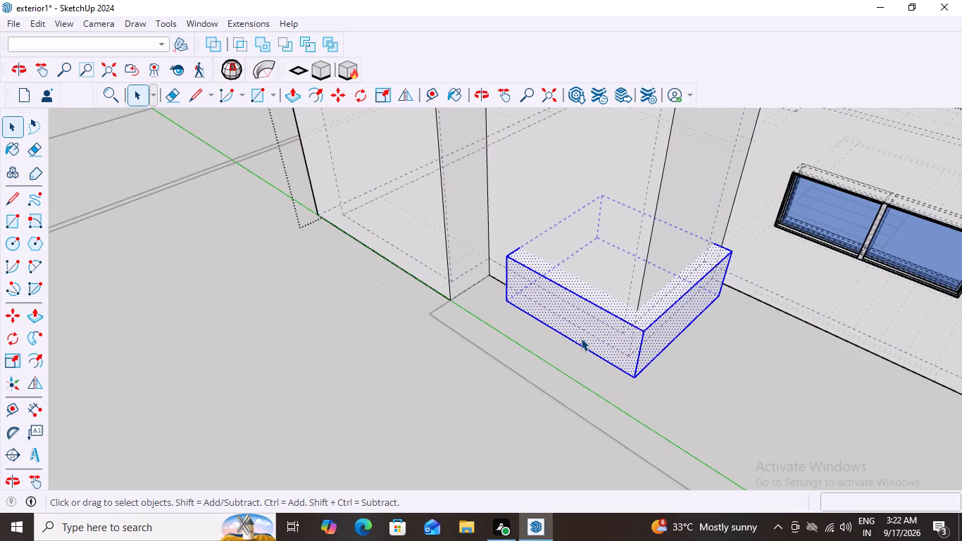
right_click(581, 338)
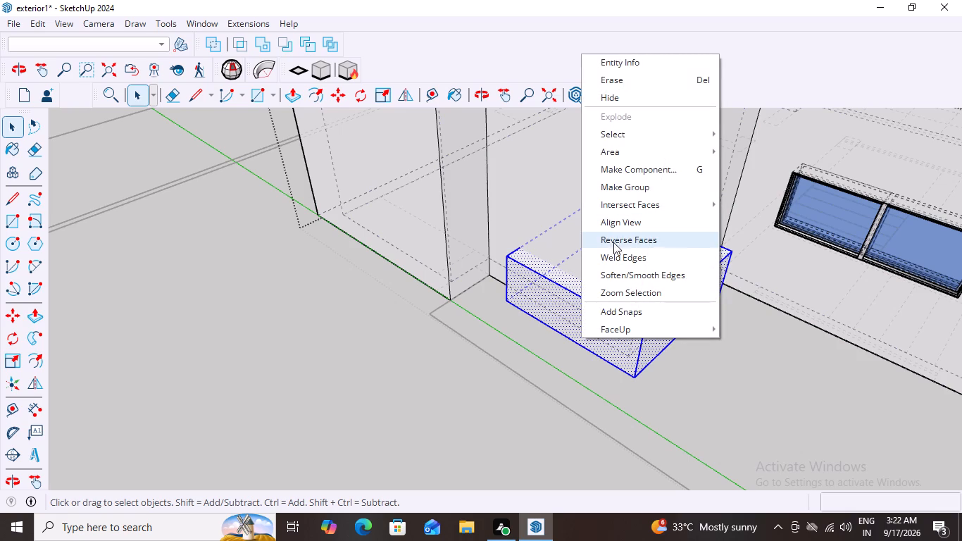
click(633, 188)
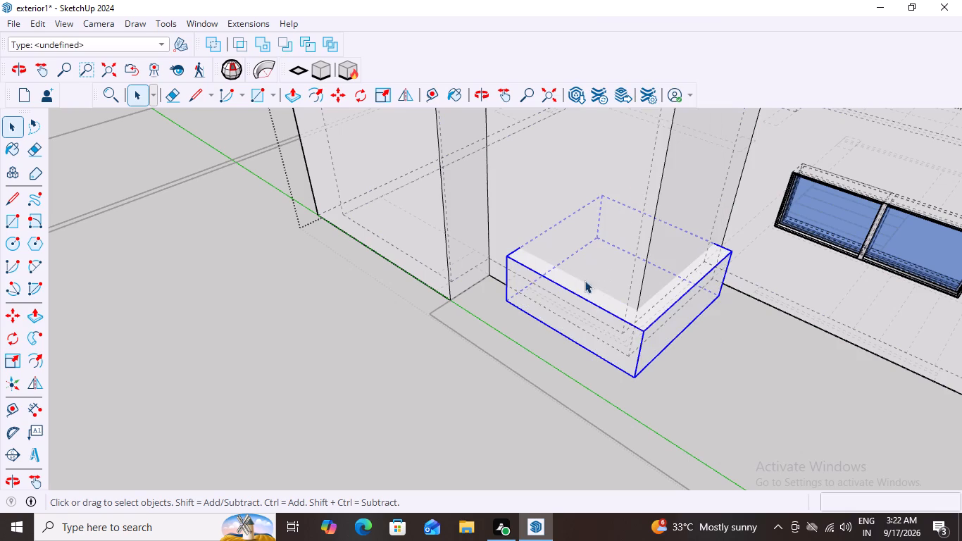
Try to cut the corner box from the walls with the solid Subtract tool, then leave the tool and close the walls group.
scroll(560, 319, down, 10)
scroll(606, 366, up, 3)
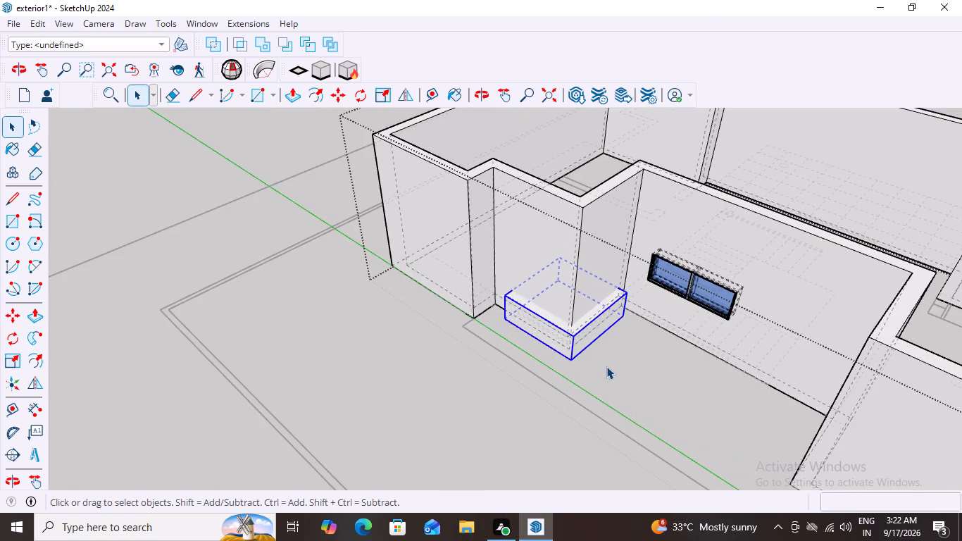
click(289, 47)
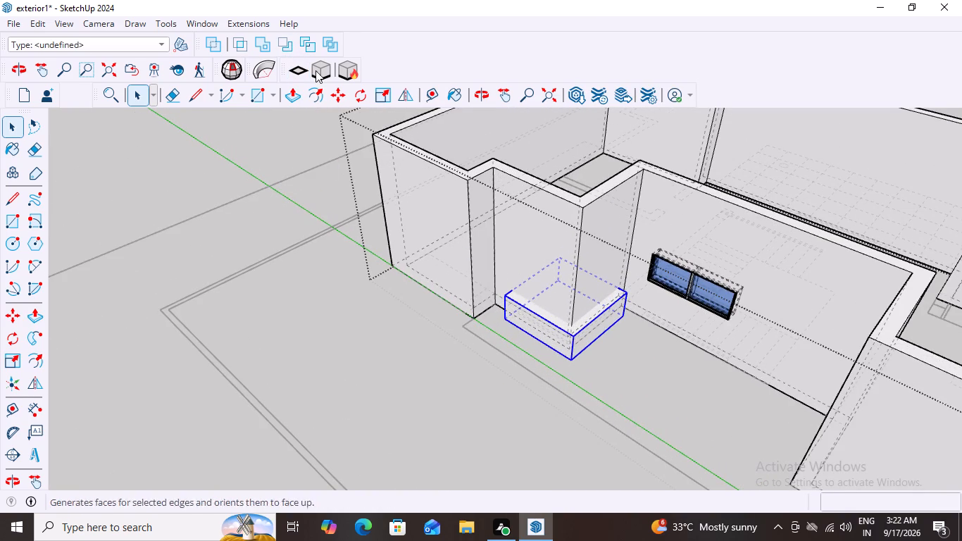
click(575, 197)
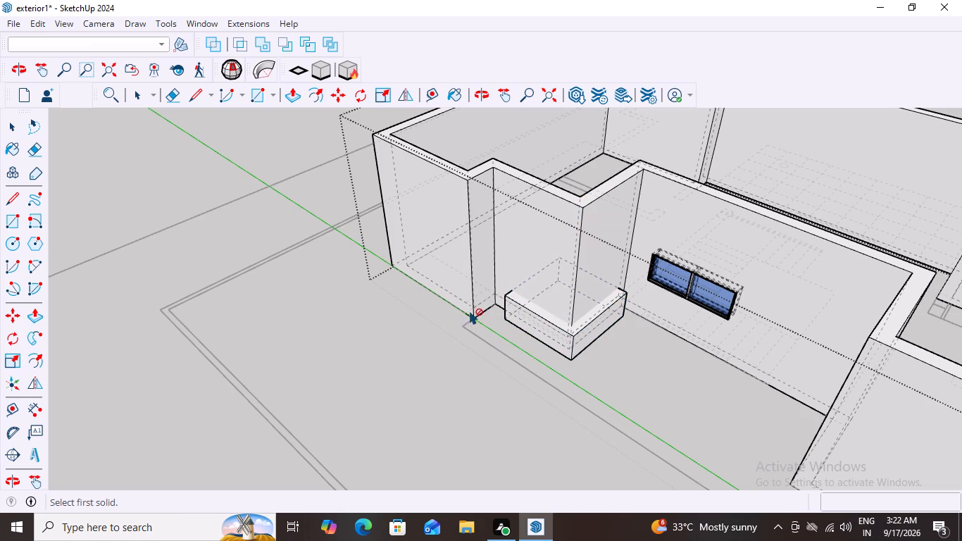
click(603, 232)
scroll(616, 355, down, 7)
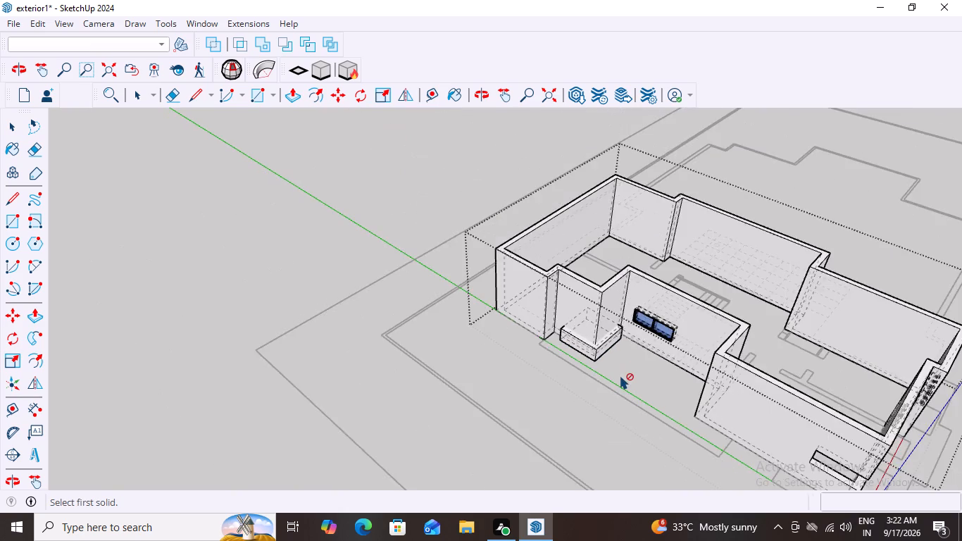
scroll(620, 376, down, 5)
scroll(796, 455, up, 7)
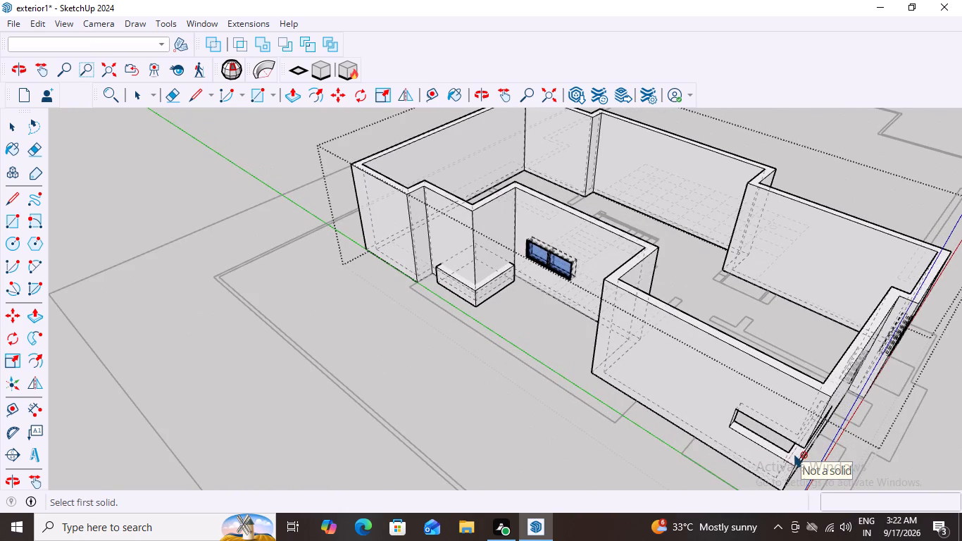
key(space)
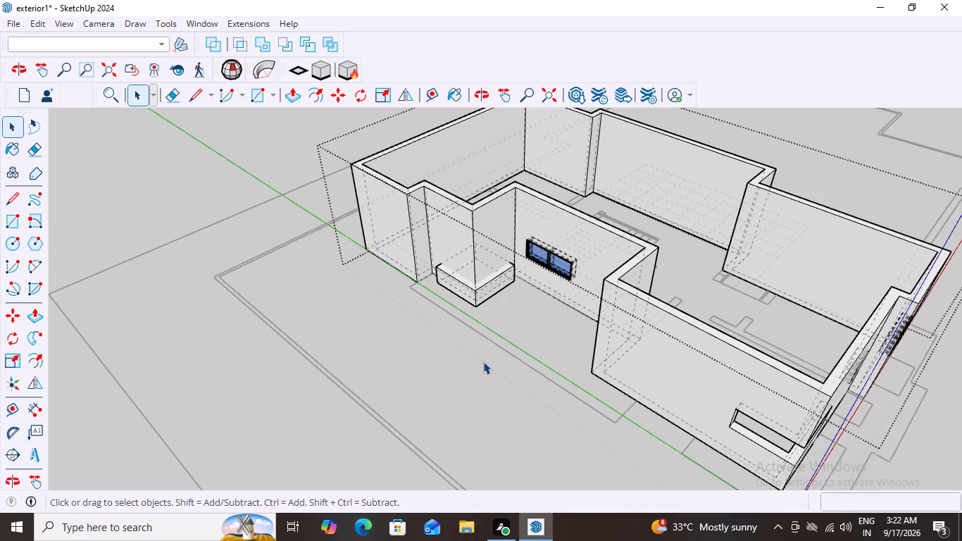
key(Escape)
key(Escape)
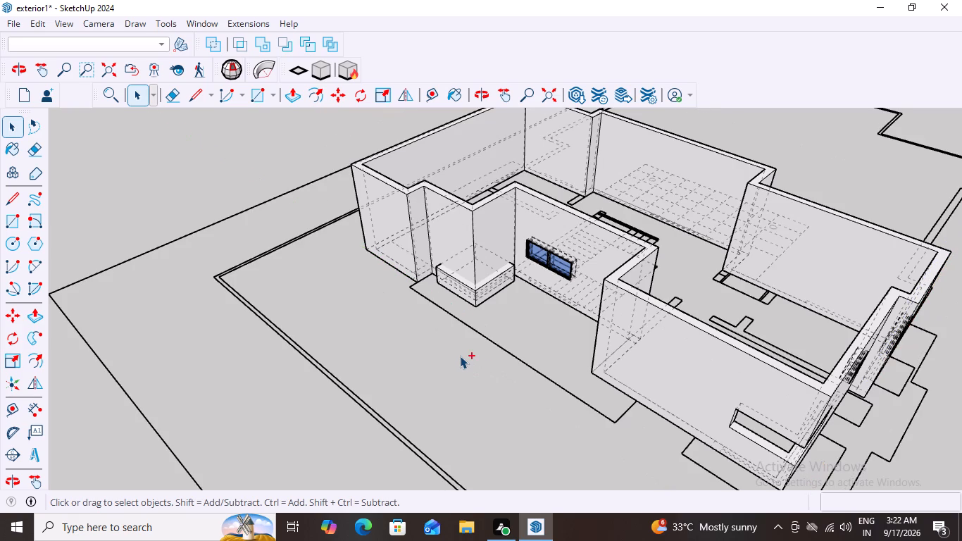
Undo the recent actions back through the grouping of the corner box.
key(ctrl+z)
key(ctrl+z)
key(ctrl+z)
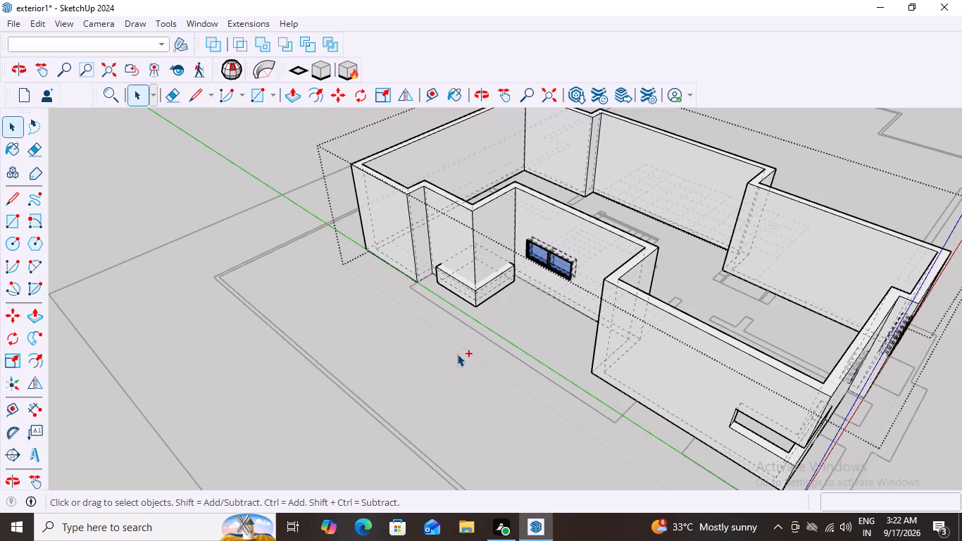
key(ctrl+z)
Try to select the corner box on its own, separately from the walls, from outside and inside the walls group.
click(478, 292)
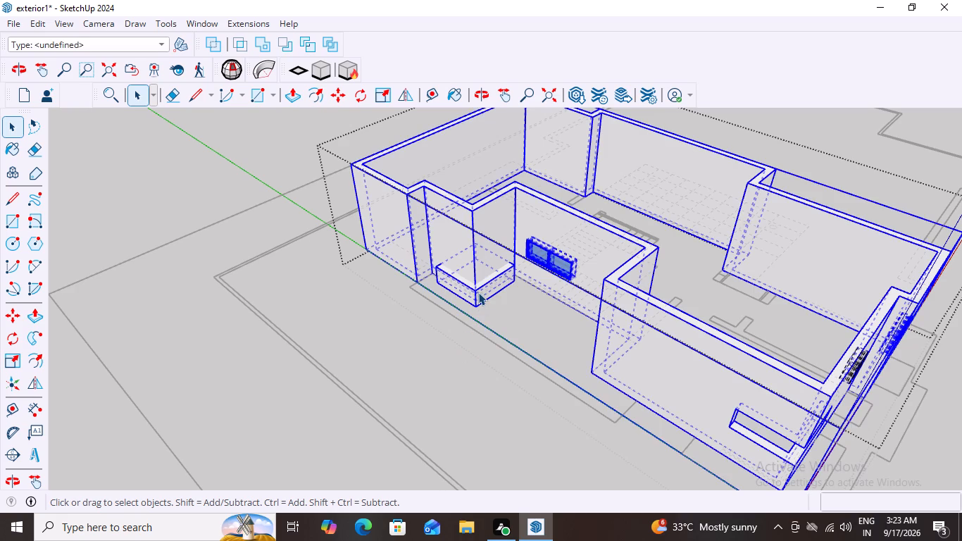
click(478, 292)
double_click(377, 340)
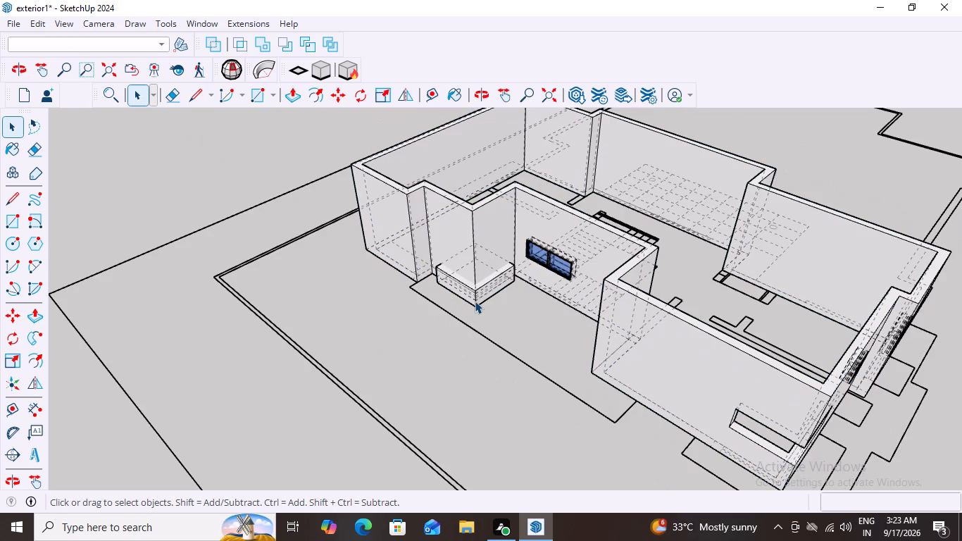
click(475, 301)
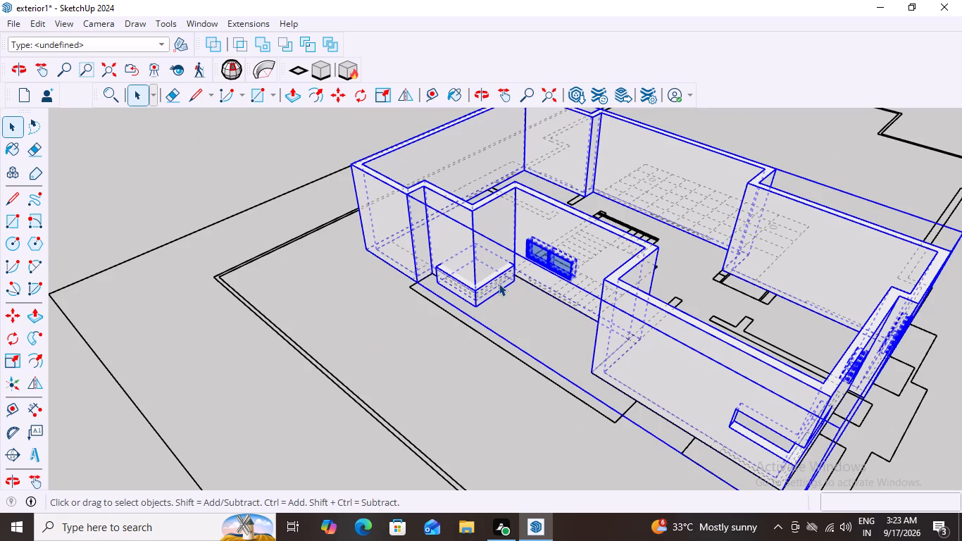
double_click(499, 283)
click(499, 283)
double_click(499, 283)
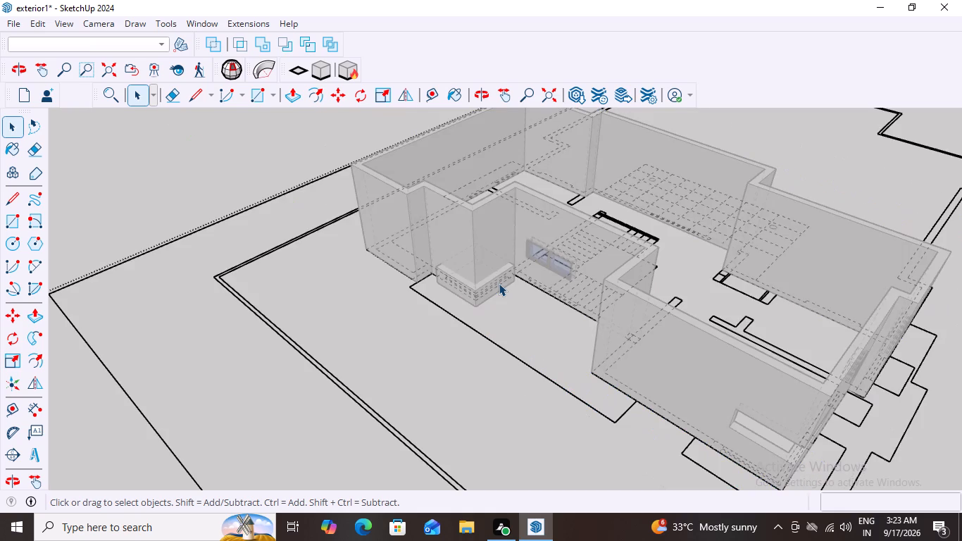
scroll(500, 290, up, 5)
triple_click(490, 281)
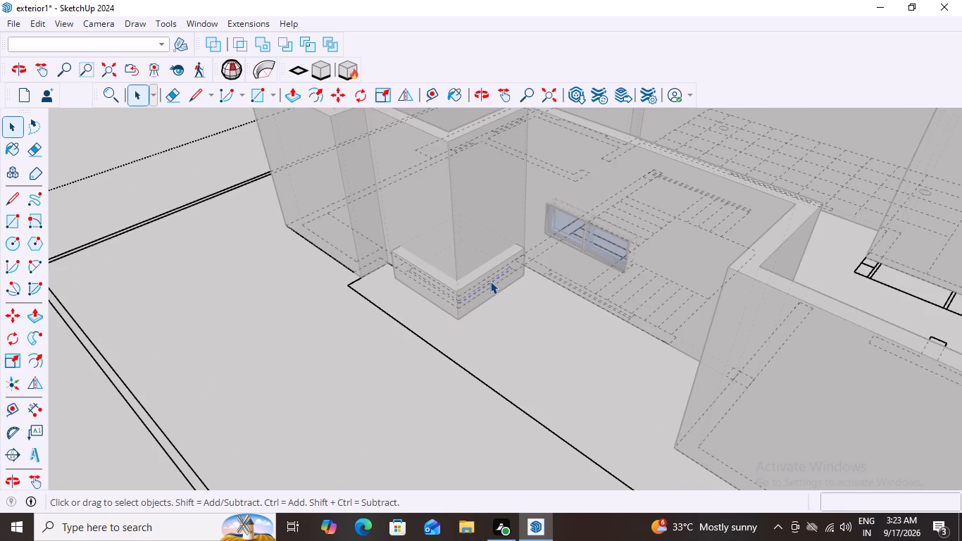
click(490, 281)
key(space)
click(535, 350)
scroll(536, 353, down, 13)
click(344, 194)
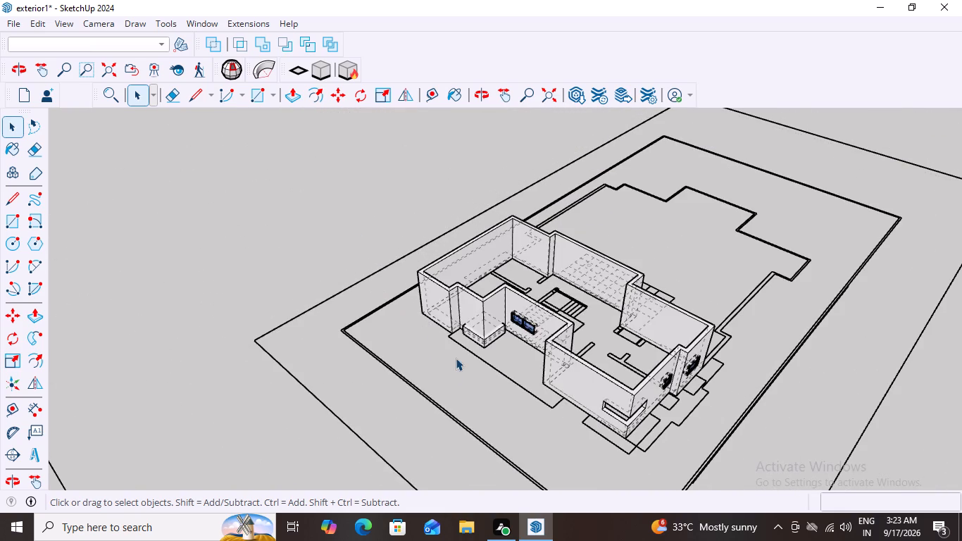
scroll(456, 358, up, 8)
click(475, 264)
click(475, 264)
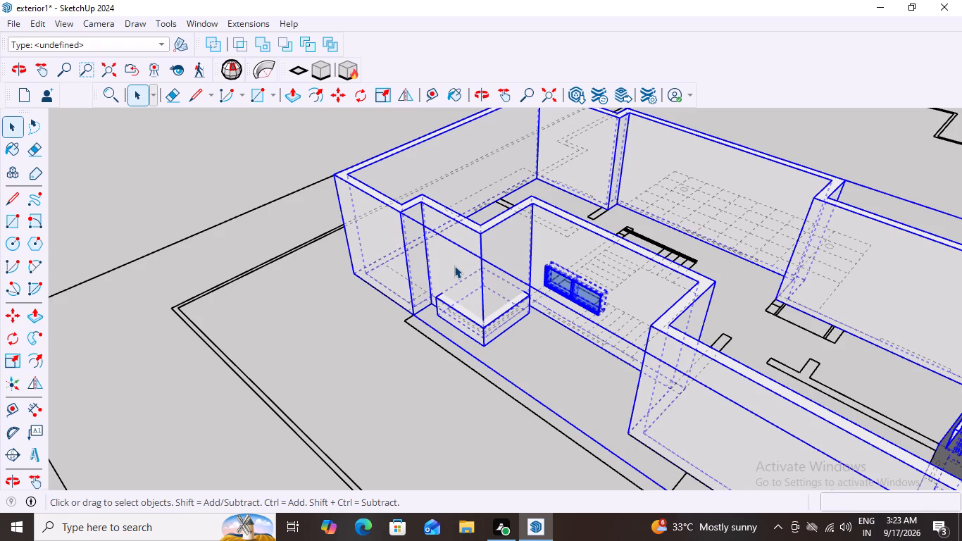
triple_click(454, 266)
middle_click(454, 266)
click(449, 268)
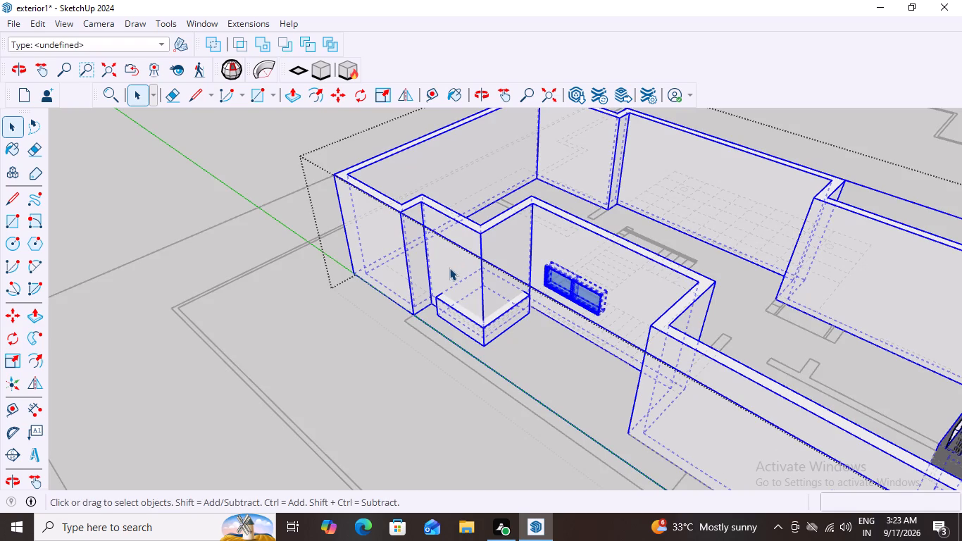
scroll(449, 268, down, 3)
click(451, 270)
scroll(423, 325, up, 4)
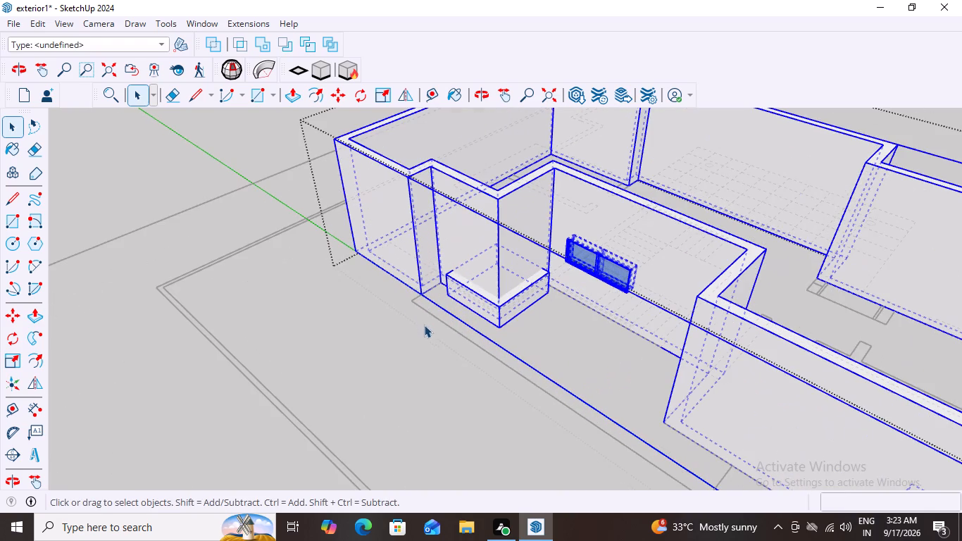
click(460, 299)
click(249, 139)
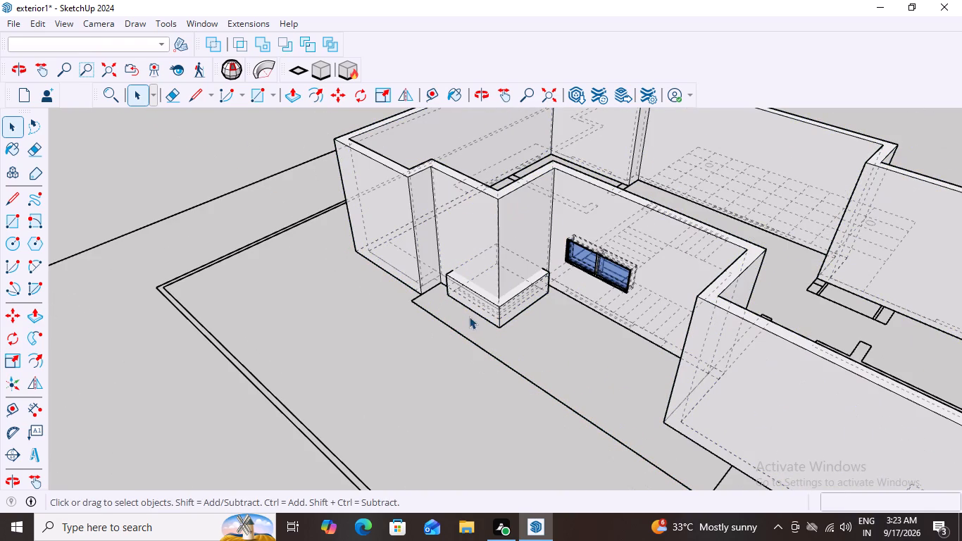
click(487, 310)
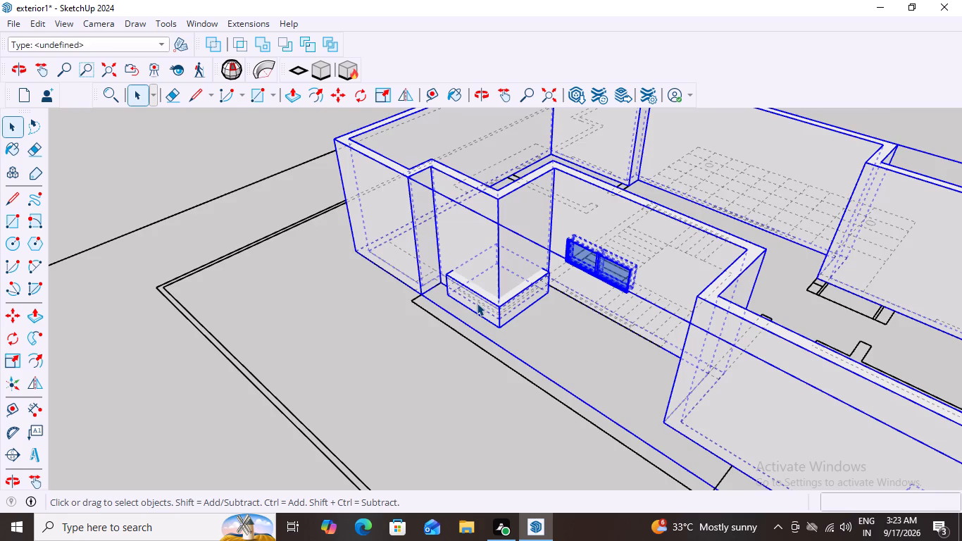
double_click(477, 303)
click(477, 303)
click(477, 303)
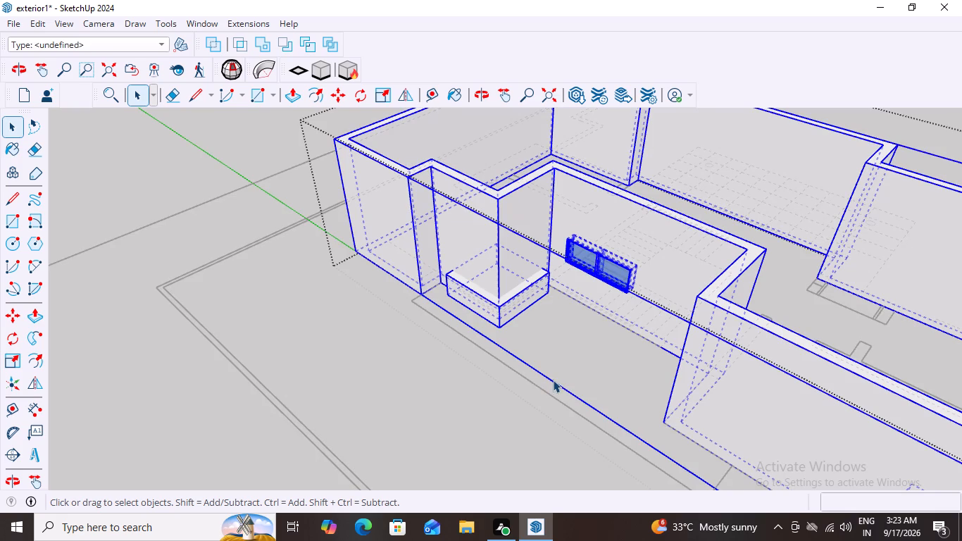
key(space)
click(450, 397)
Undo the corner box's construction back past its raised volume and base outline, and close the walls group.
key(ctrl+z)
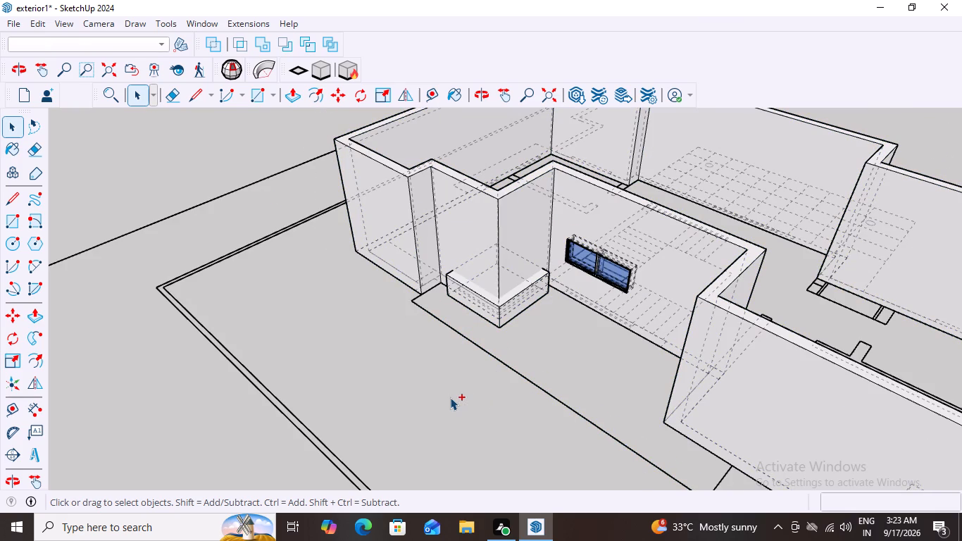
key(ctrl+z)
key(ctrl+z)
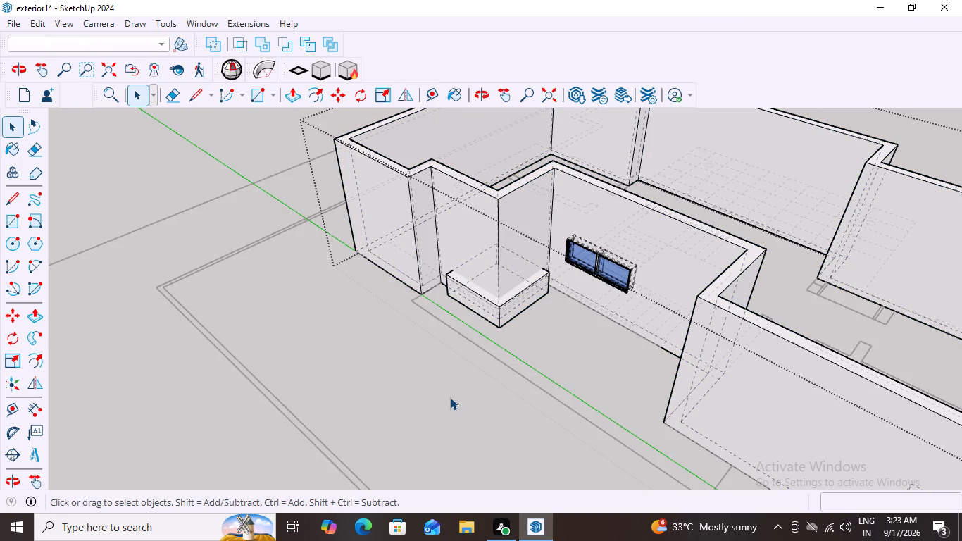
key(ctrl+z)
key(ctrl+z)
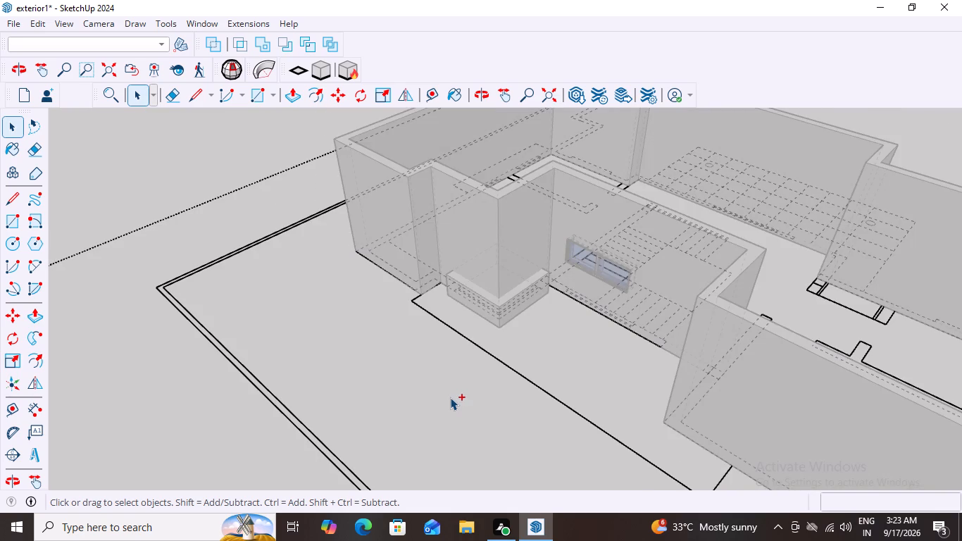
key(ctrl+z)
key(ctrl+z)
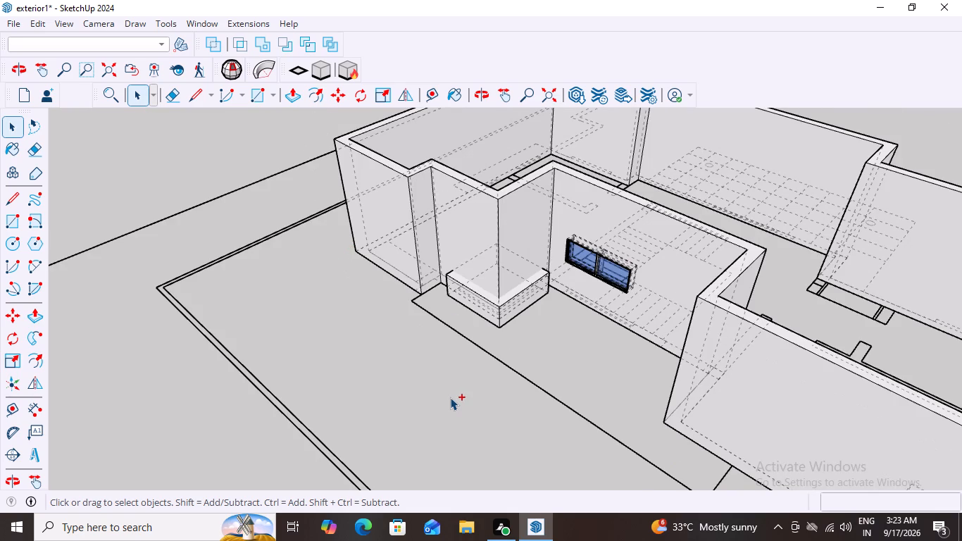
key(ctrl+z)
key(ctrl+z)
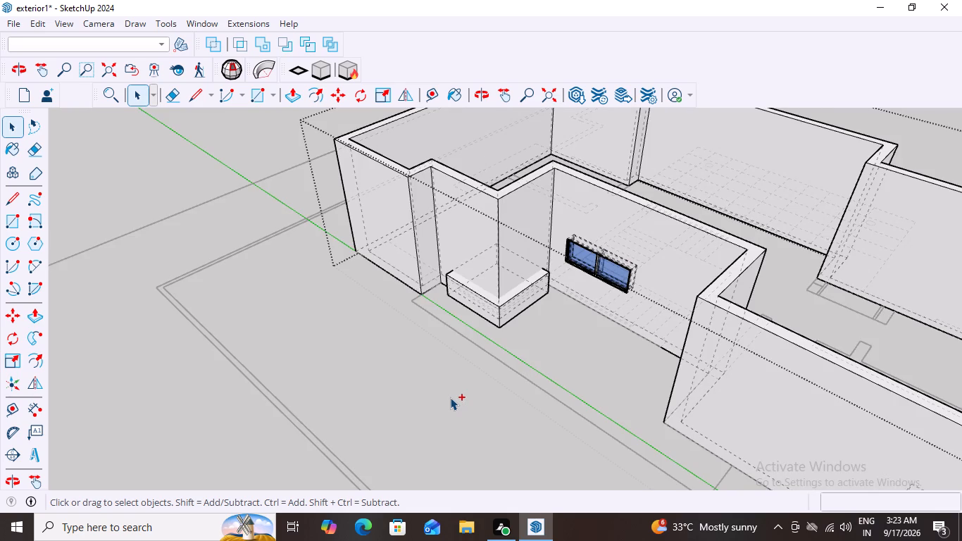
key(ctrl+z)
key(ctrl+z)
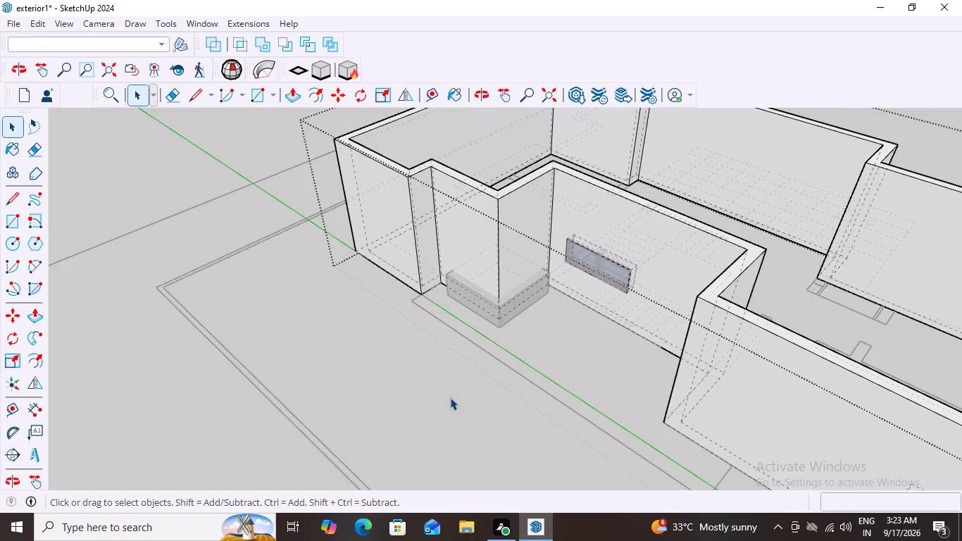
key(ctrl+z)
scroll(535, 312, up, 4)
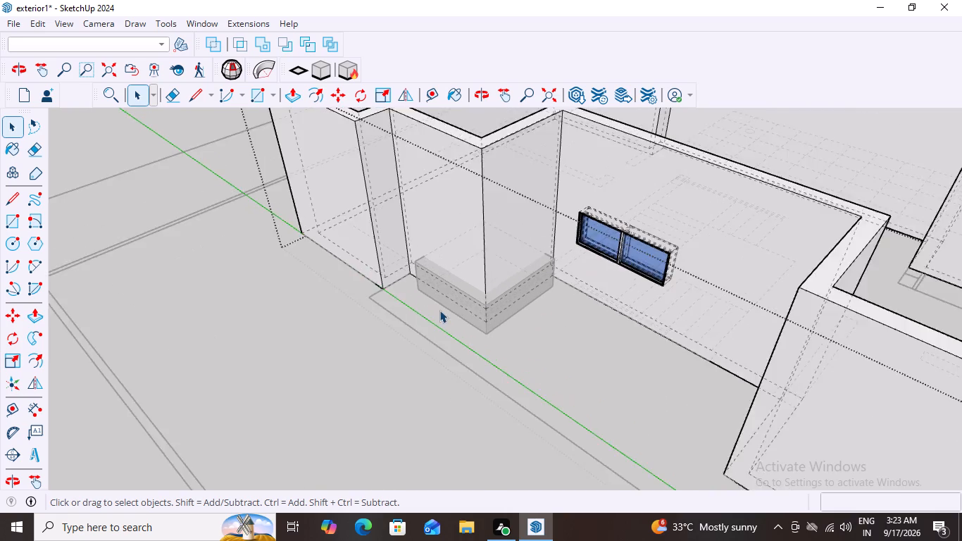
scroll(439, 310, up, 10)
key(ctrl+z)
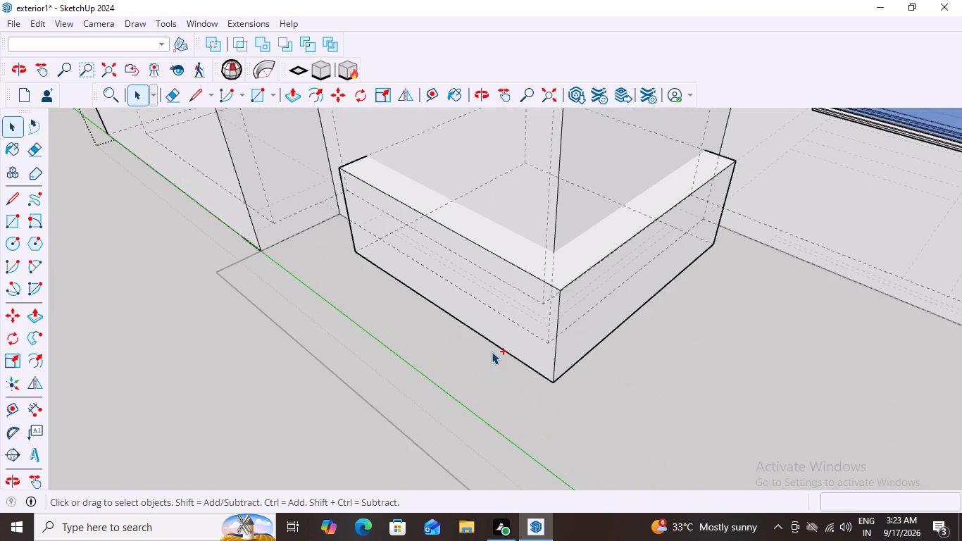
key(ctrl+z)
key(ctrl+z)
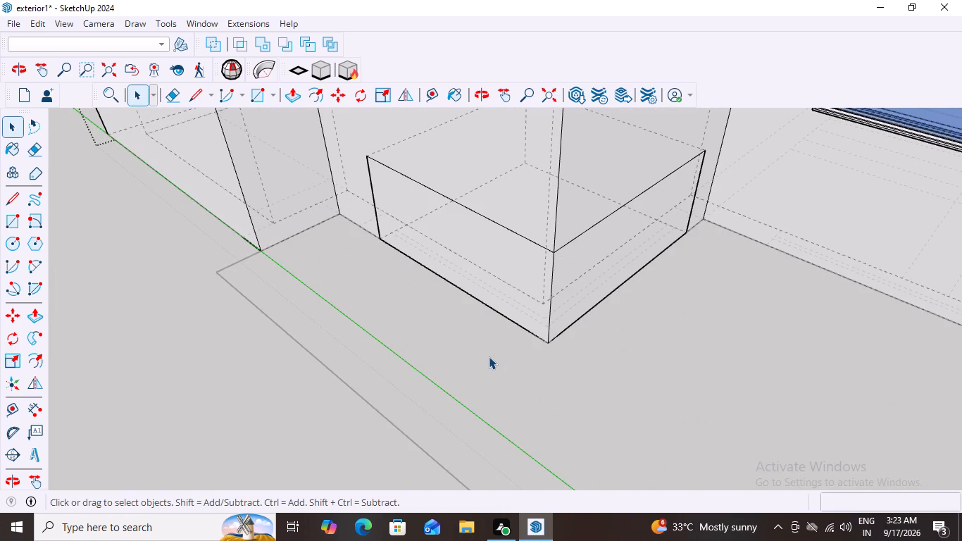
key(ctrl+z)
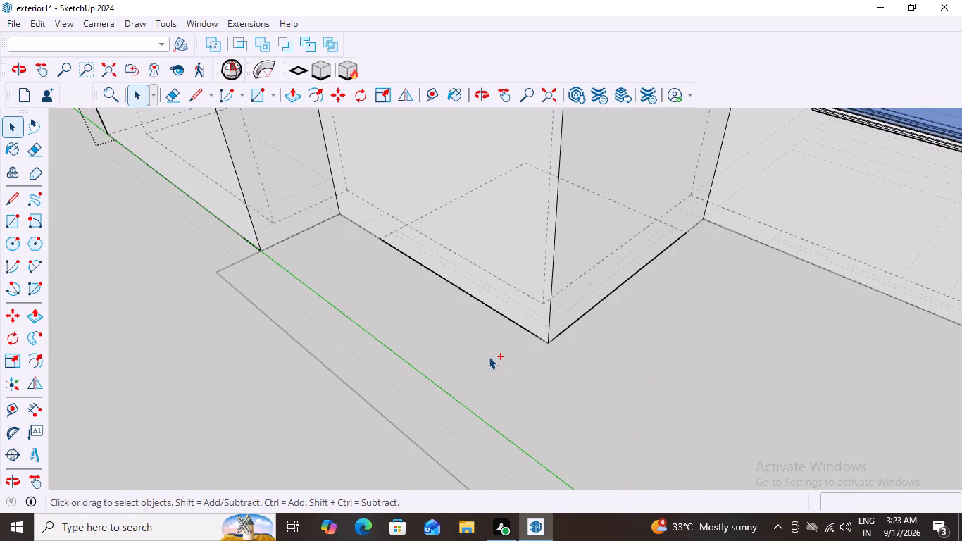
key(ctrl+z)
scroll(489, 356, down, 20)
scroll(489, 356, down, 2)
middle_click(490, 357)
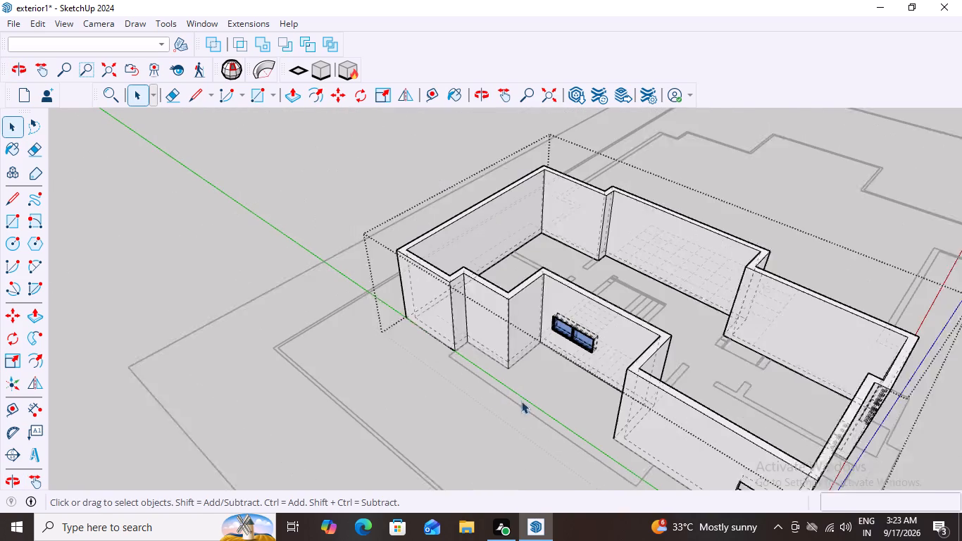
click(378, 136)
middle_drag(428, 363, 527, 411)
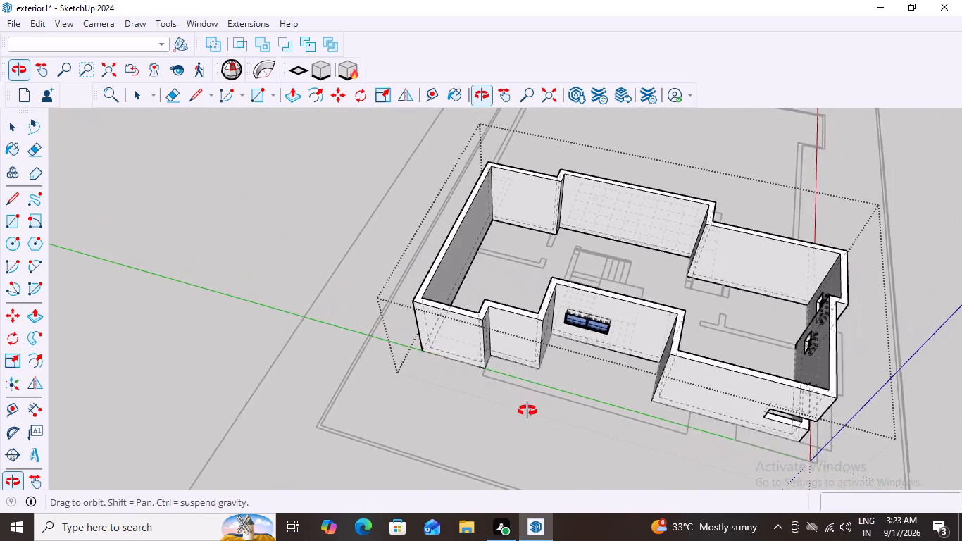
middle_drag(527, 411, 523, 408)
scroll(499, 388, down, 2)
scroll(397, 338, down, 4)
key(space)
click(913, 302)
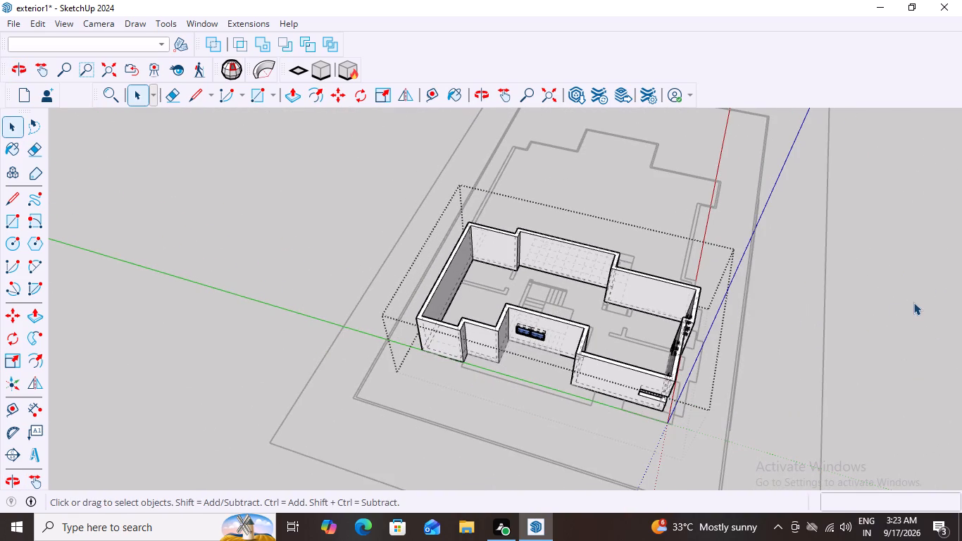
Examine the house from all sides and the plan marks under the end wall opposite the two small windows.
middle_drag(800, 351, 580, 242)
scroll(587, 482, up, 3)
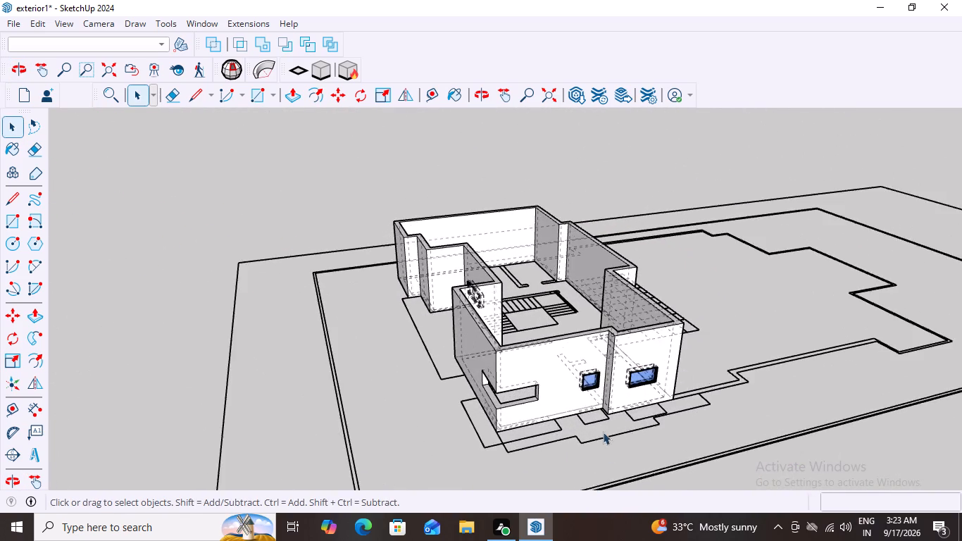
scroll(603, 432, up, 11)
middle_drag(553, 380, 869, 466)
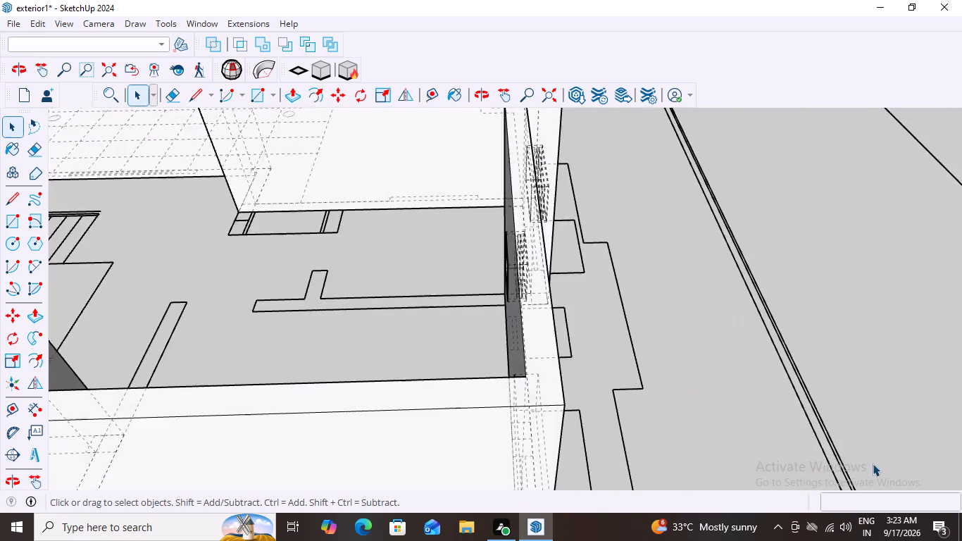
scroll(666, 367, down, 10)
middle_drag(376, 412, 406, 412)
scroll(406, 412, down, 8)
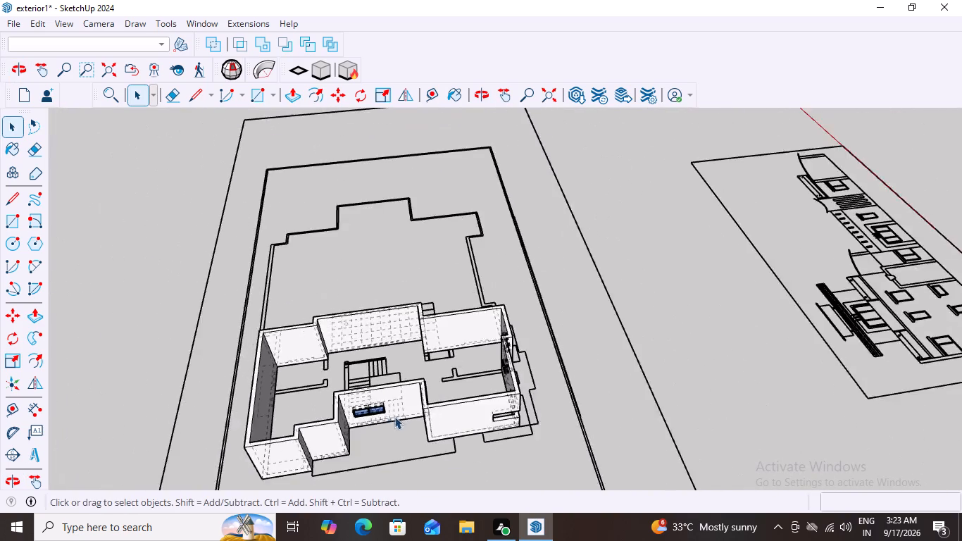
scroll(394, 416, down, 5)
middle_drag(263, 440, 408, 394)
scroll(420, 400, down, 11)
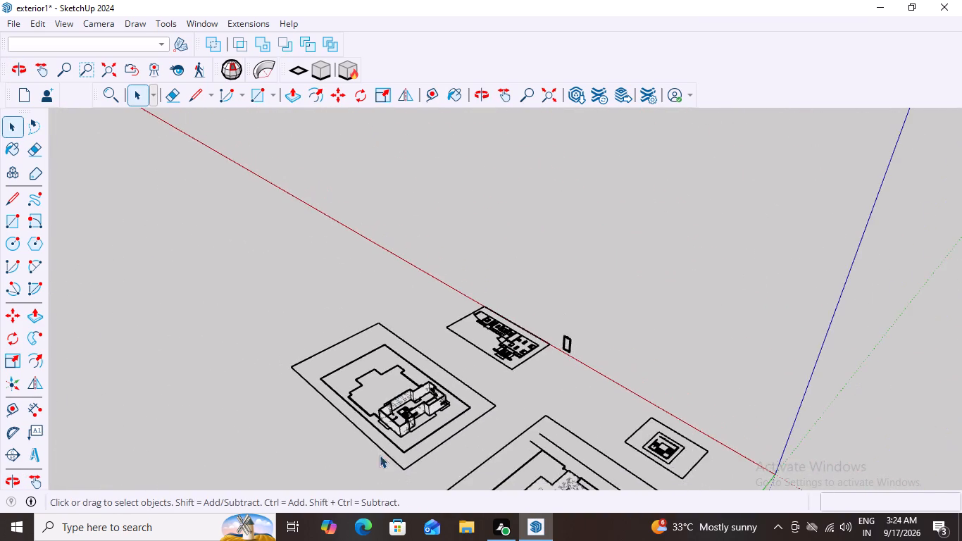
scroll(361, 474, up, 16)
middle_drag(362, 473, 392, 463)
scroll(473, 393, up, 3)
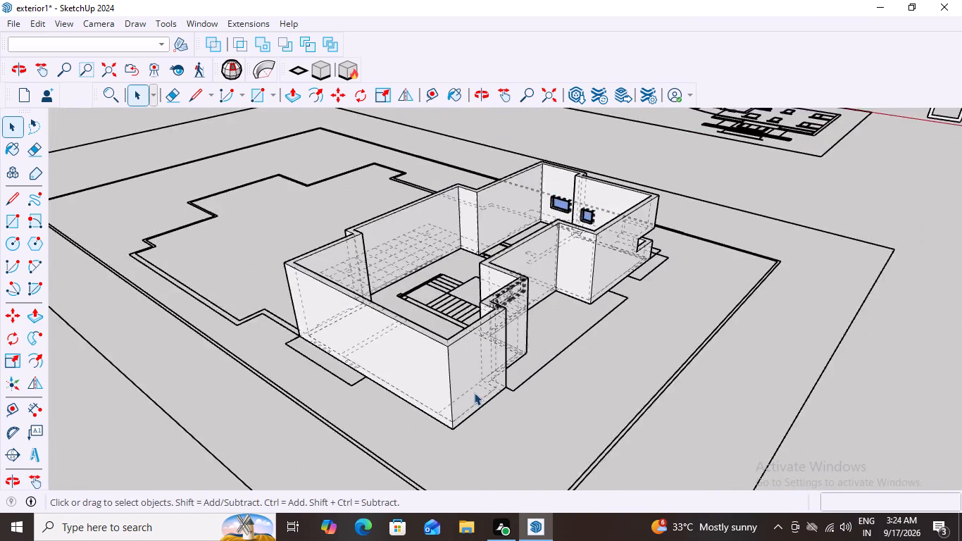
scroll(474, 392, up, 11)
middle_drag(328, 388, 446, 434)
scroll(446, 434, down, 1)
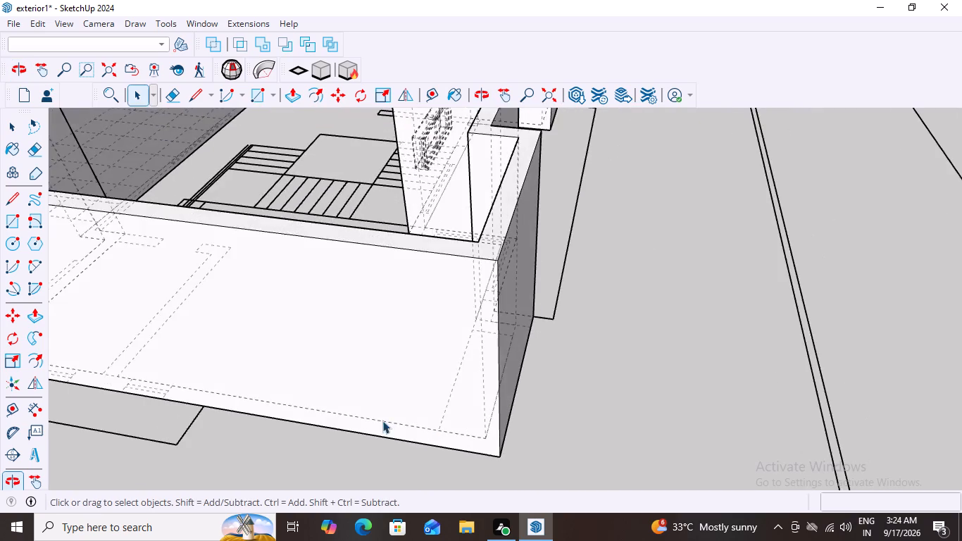
scroll(383, 421, down, 7)
scroll(220, 414, up, 7)
scroll(306, 425, up, 1)
middle_drag(316, 428, 383, 439)
scroll(383, 439, down, 2)
scroll(344, 450, up, 3)
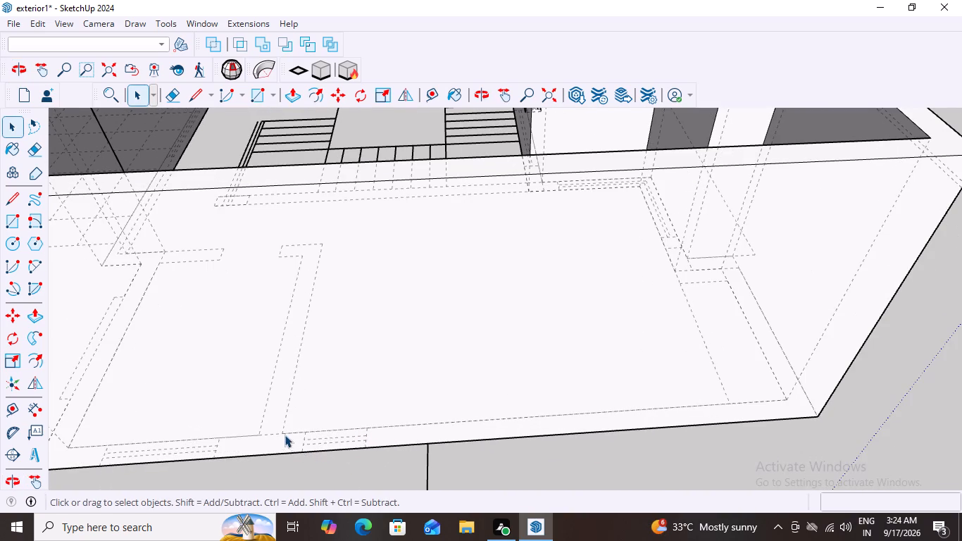
middle_drag(285, 435, 289, 390)
scroll(289, 390, down, 6)
middle_drag(281, 454, 281, 482)
middle_drag(213, 420, 199, 417)
Reopen the walls group, turn off the back-edge display, and select the outer face of the windowless end wall with its edges.
click(324, 353)
double_click(324, 353)
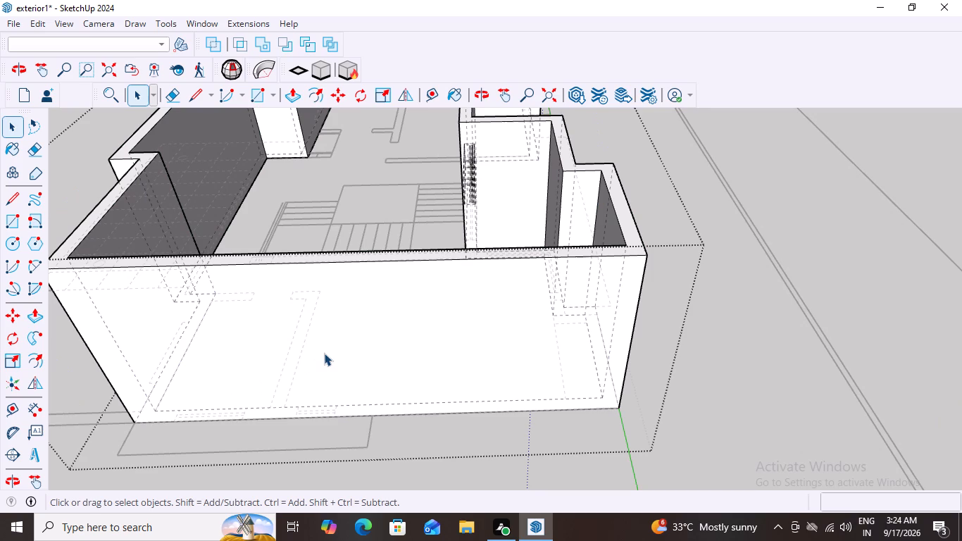
middle_click(184, 356)
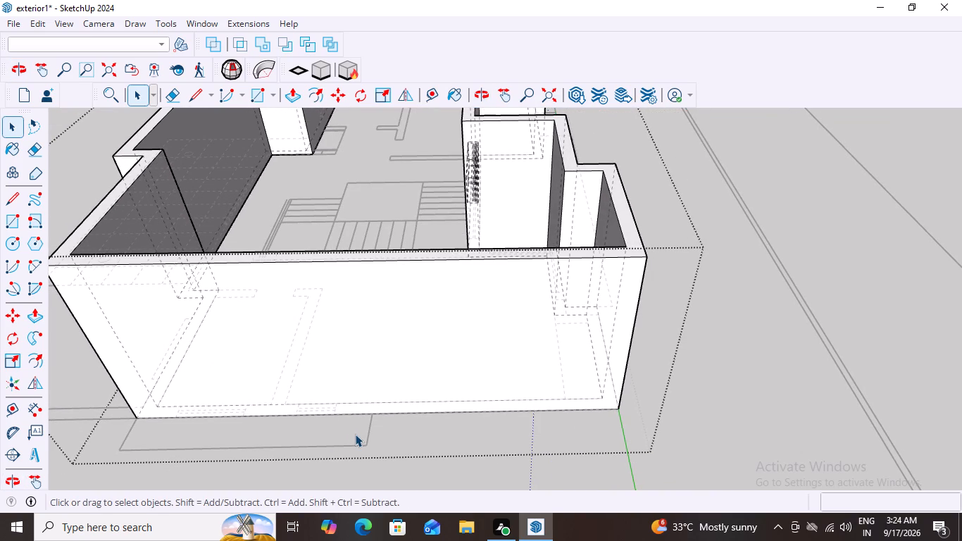
key(k)
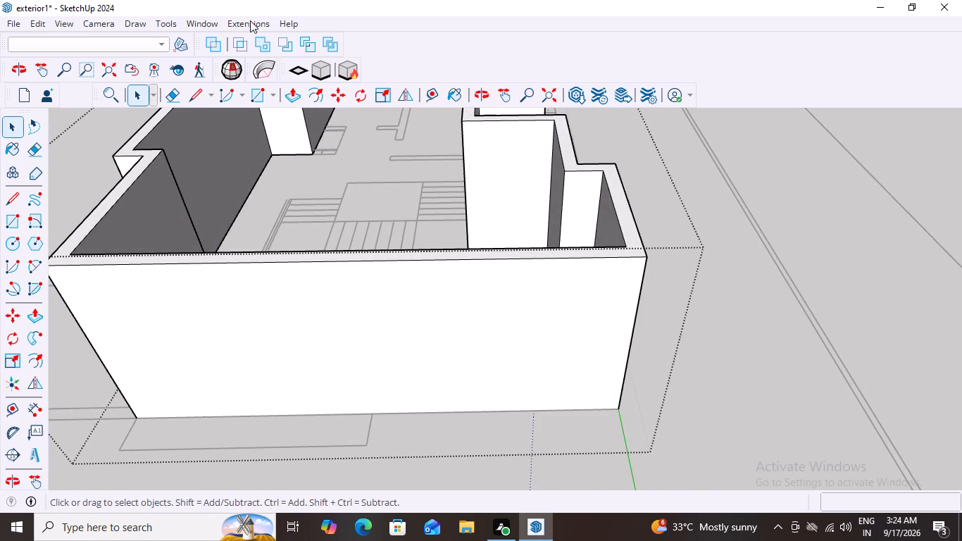
click(236, 308)
double_click(236, 308)
click(236, 308)
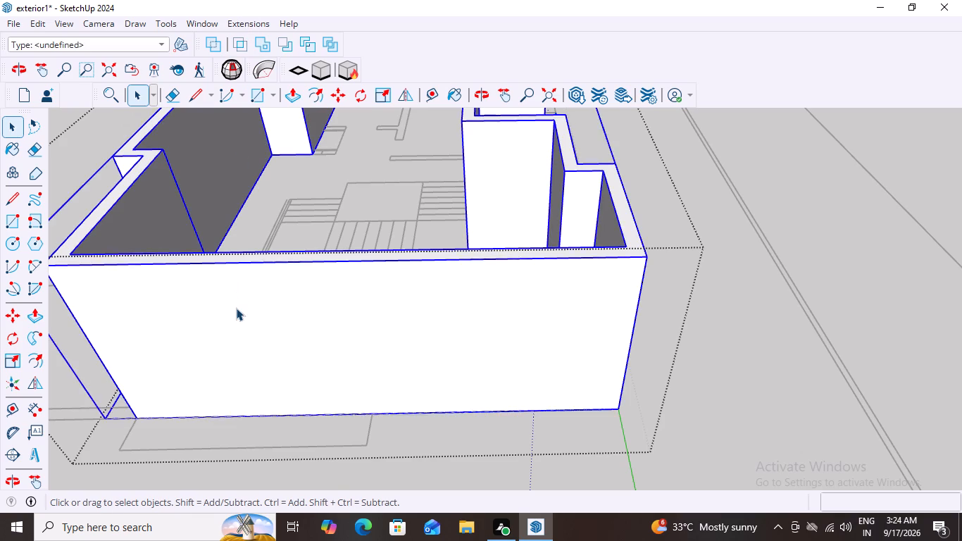
triple_click(236, 308)
double_click(236, 308)
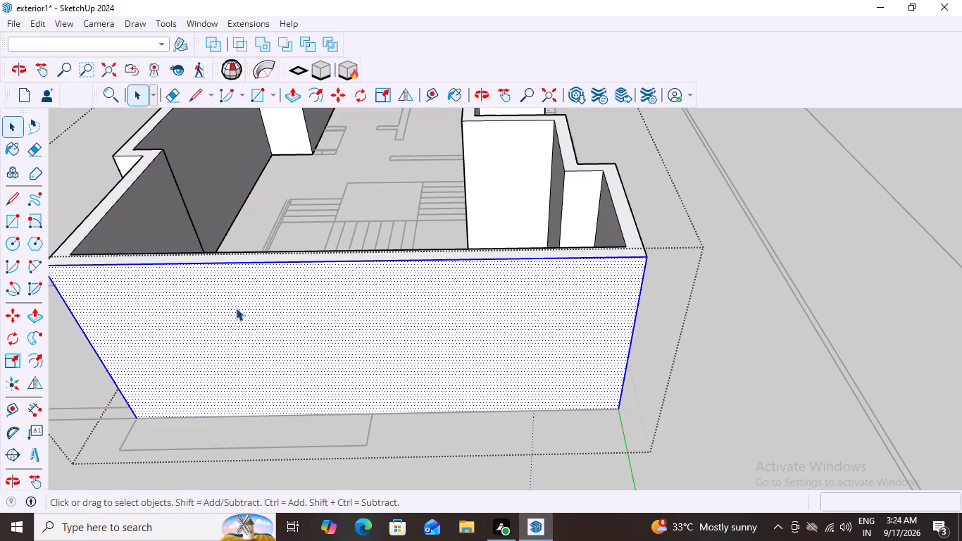
Set up a single-pane MajWindow window with a height of 600 mm and a floor gap of 915 mm.
click(257, 27)
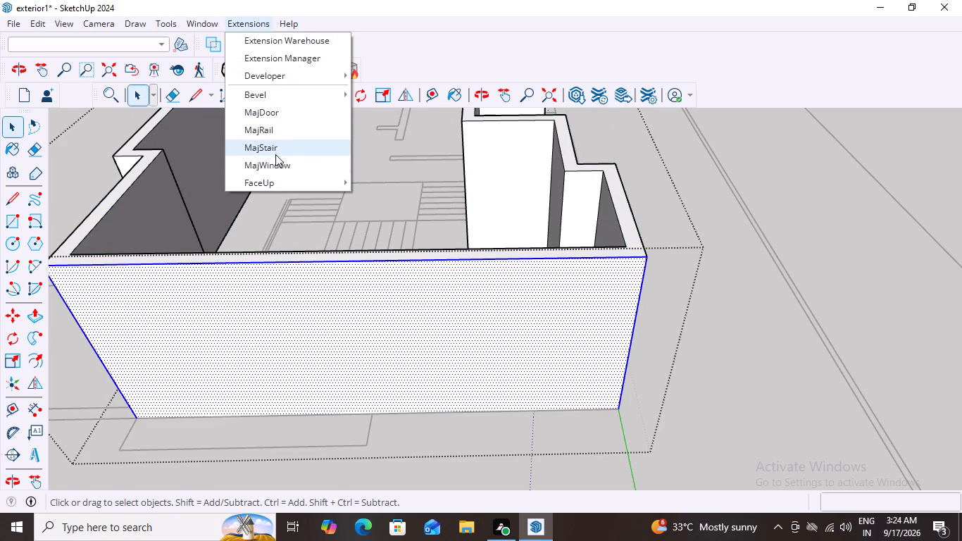
click(276, 166)
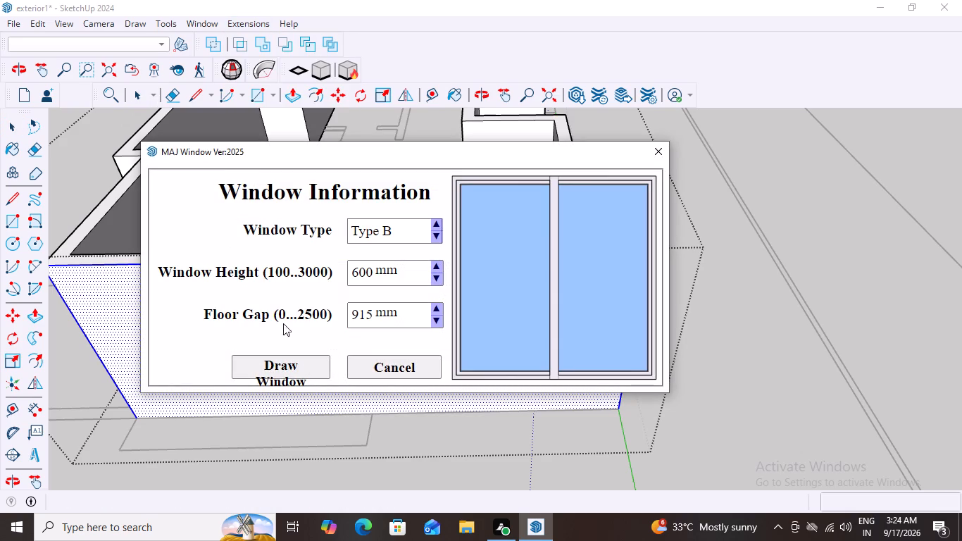
click(439, 223)
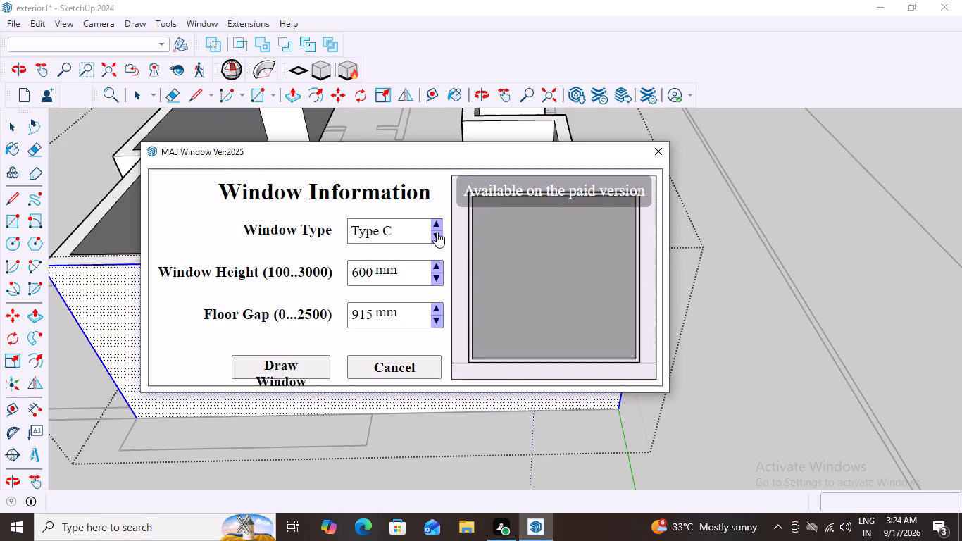
click(437, 233)
click(437, 233)
click(288, 364)
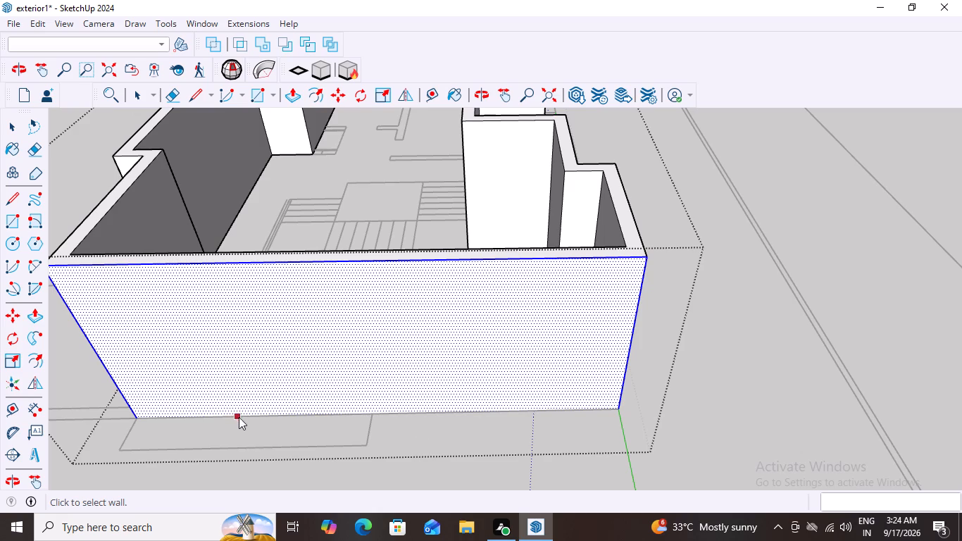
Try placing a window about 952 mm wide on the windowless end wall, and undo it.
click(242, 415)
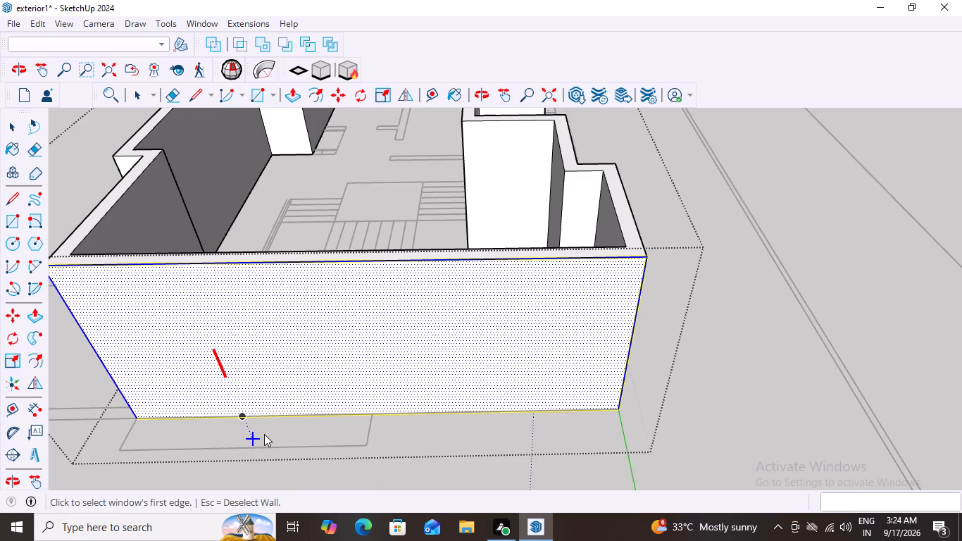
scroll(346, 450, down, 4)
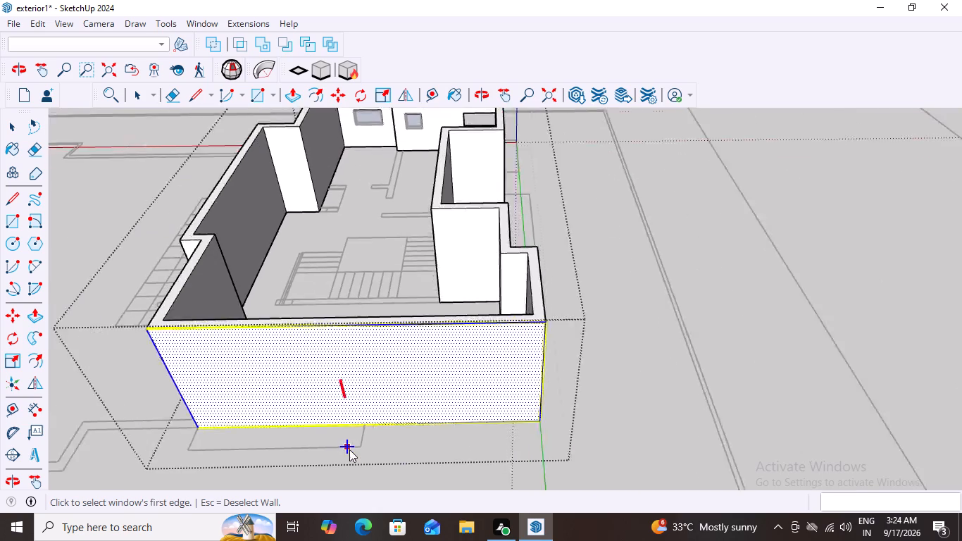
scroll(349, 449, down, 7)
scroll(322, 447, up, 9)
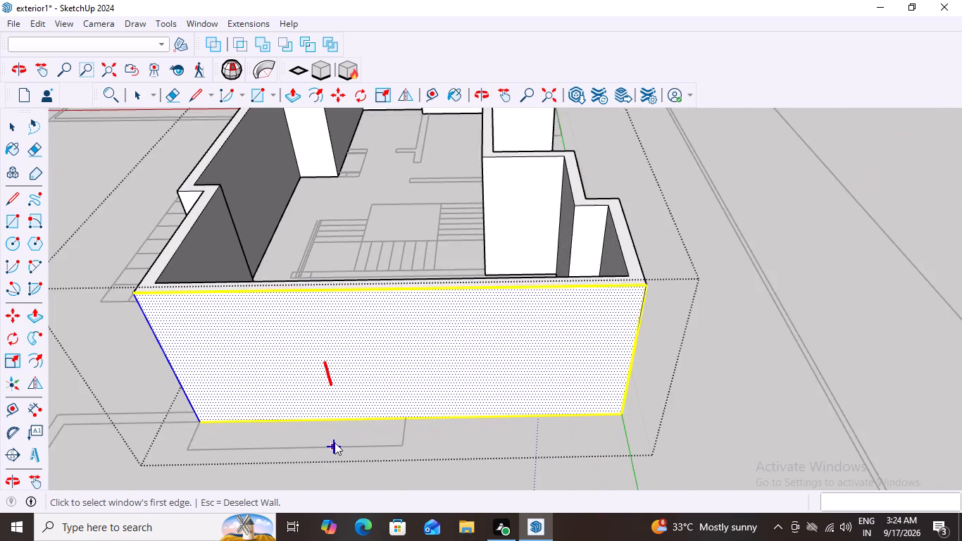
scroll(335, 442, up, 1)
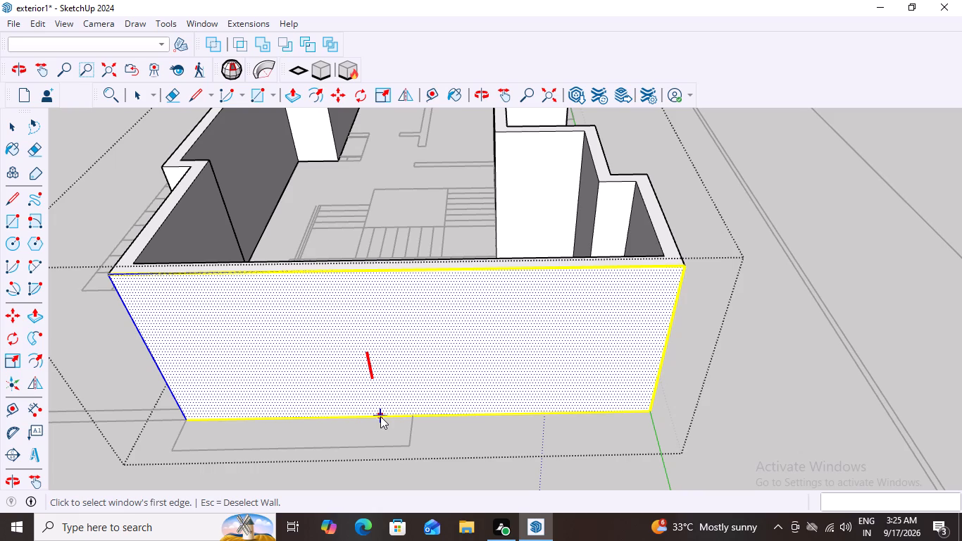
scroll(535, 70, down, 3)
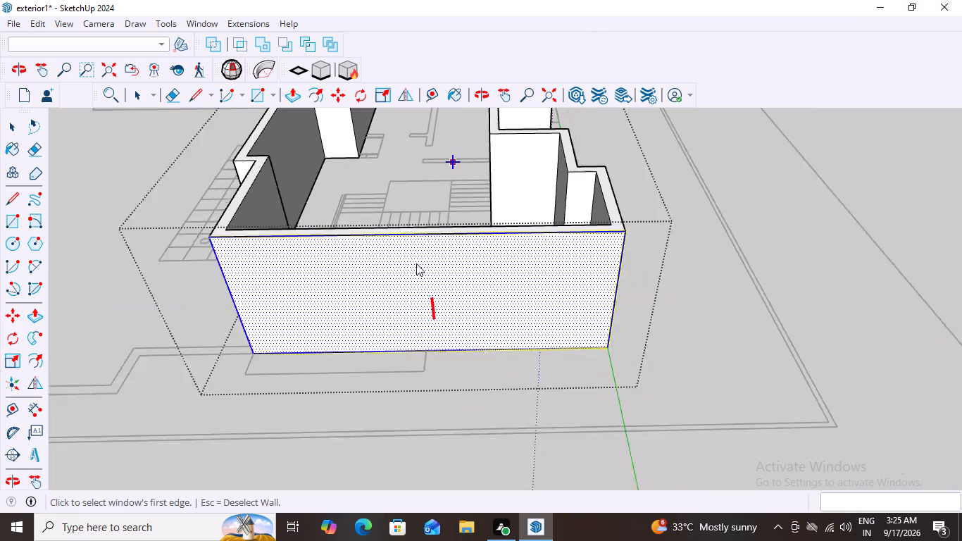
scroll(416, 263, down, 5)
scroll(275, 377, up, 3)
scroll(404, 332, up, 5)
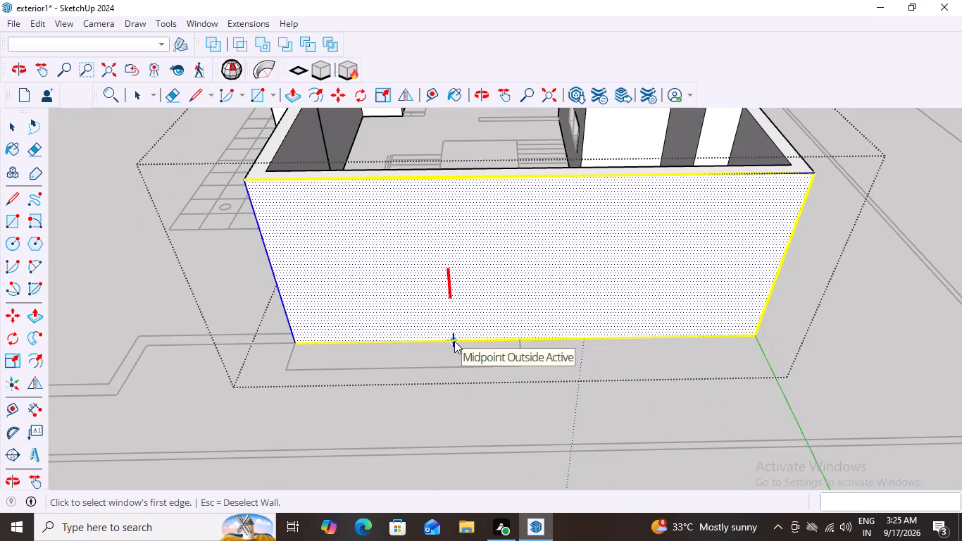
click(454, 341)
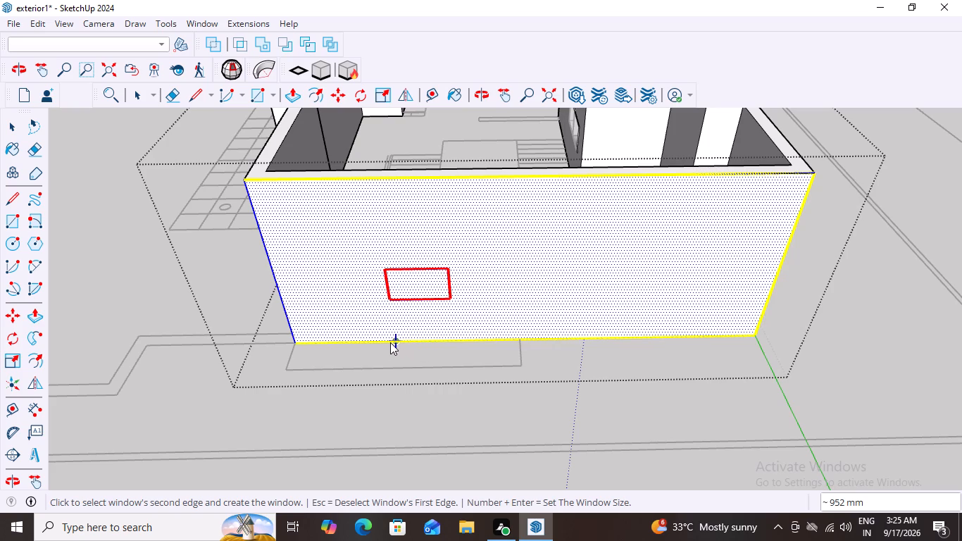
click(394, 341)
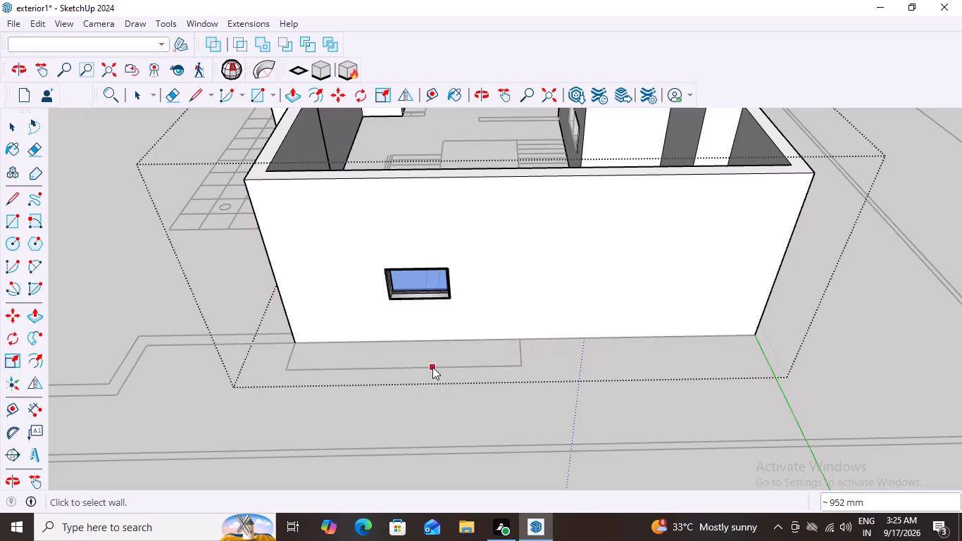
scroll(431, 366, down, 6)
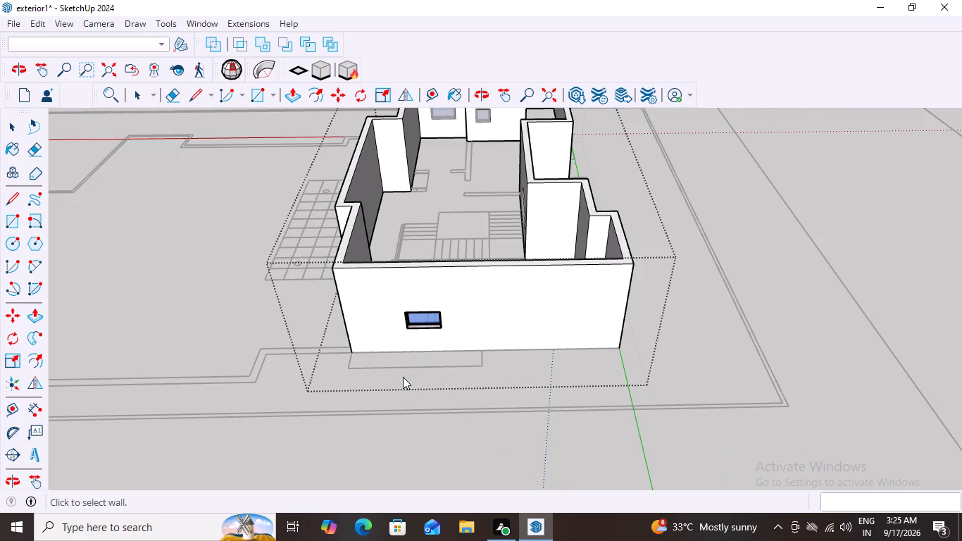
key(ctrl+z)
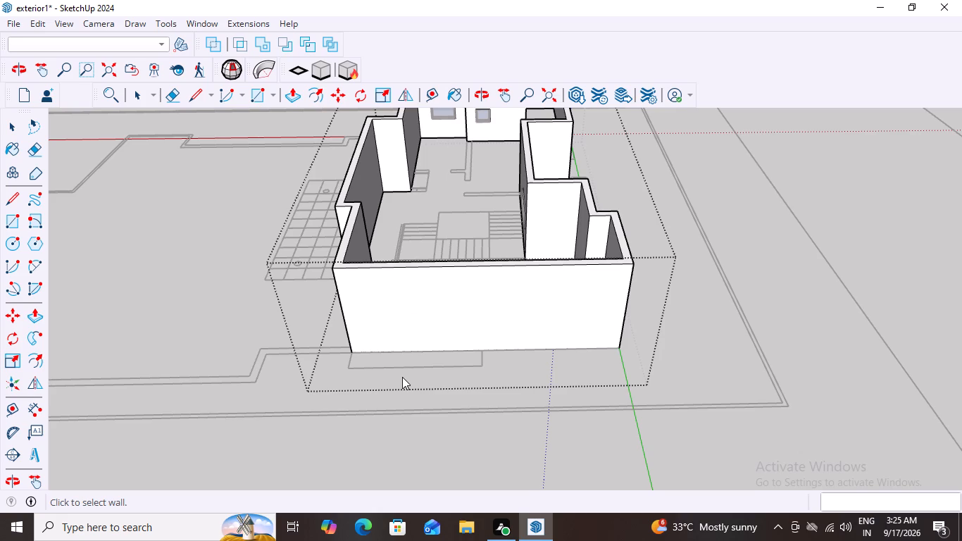
Using the back-edge display, place a window about 501 mm wide on the end wall, matching the ends of the narrower plan mark.
key(k)
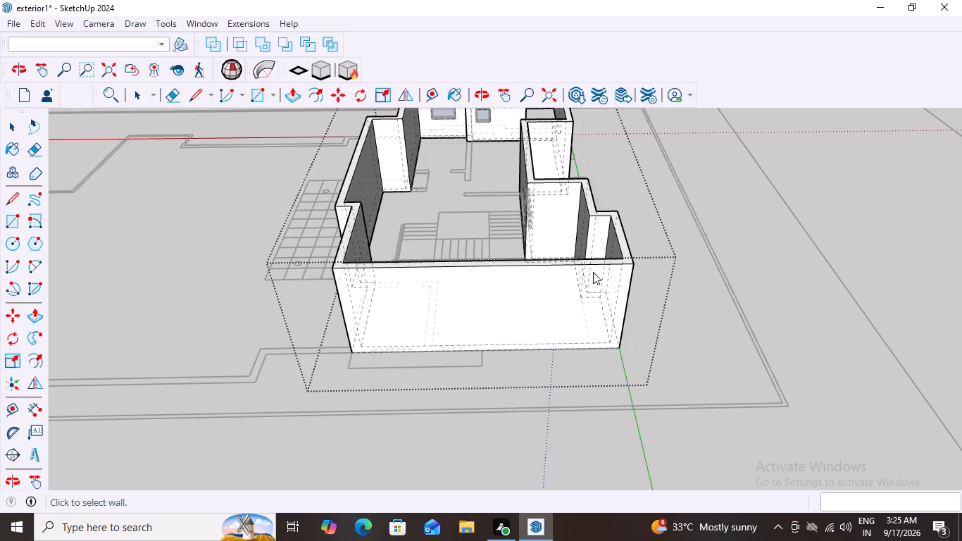
middle_drag(420, 349, 428, 421)
scroll(406, 406, up, 5)
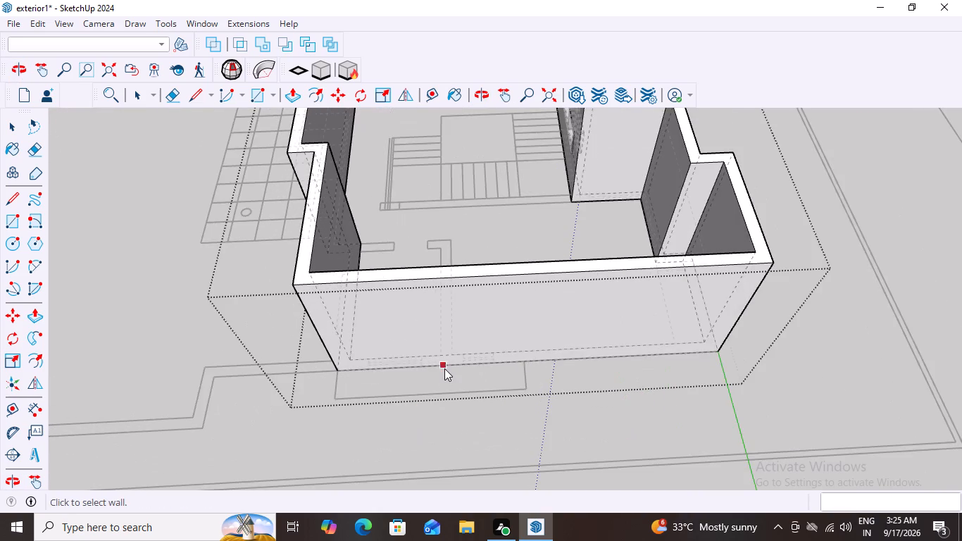
scroll(444, 368, up, 5)
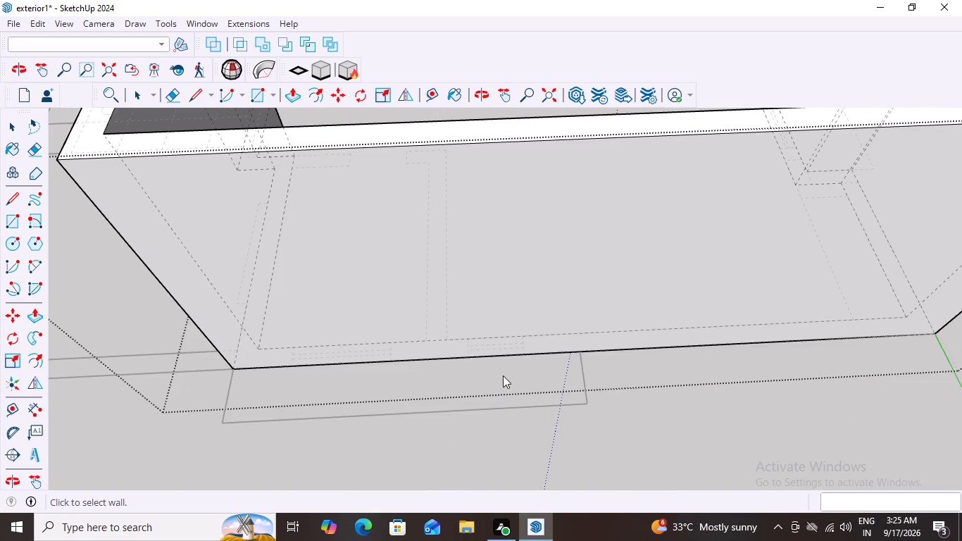
middle_drag(507, 372, 493, 375)
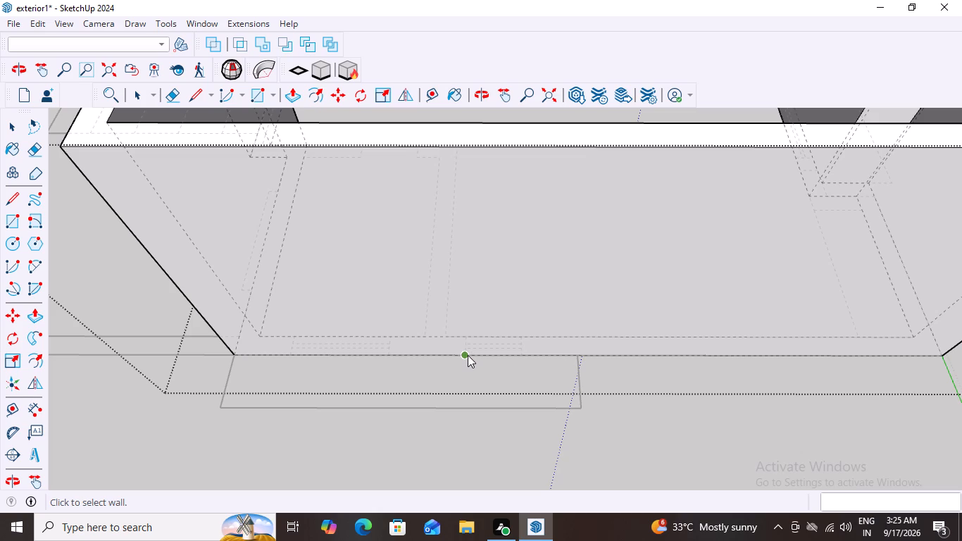
click(466, 353)
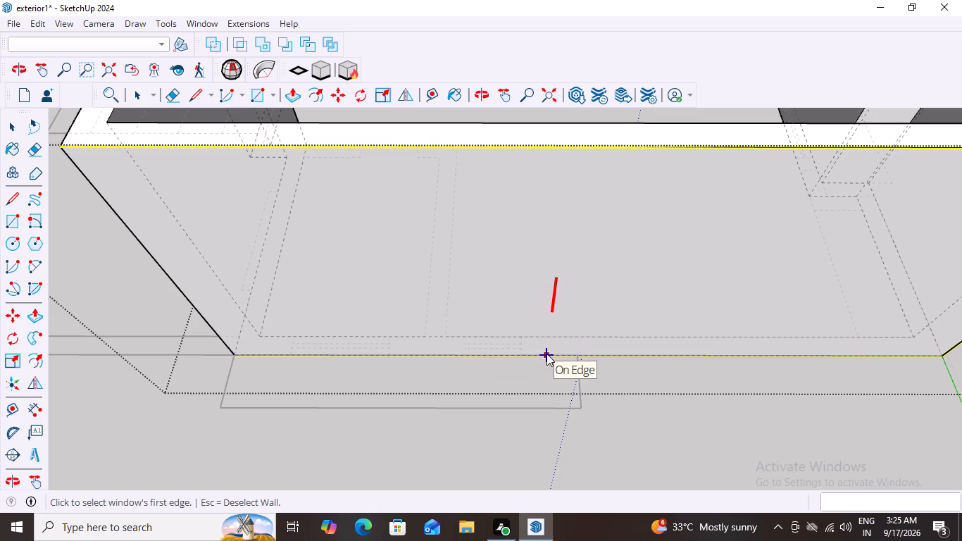
key(k)
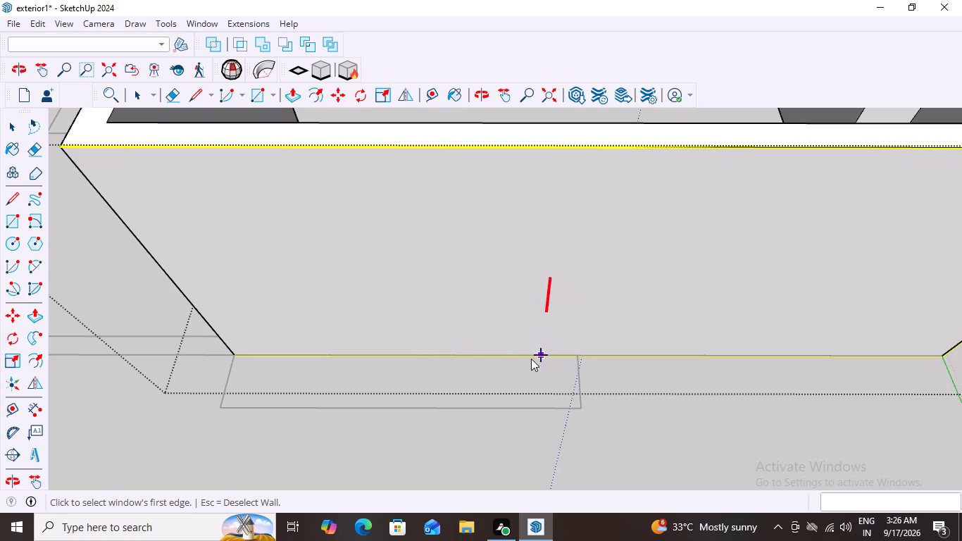
scroll(560, 373, down, 2)
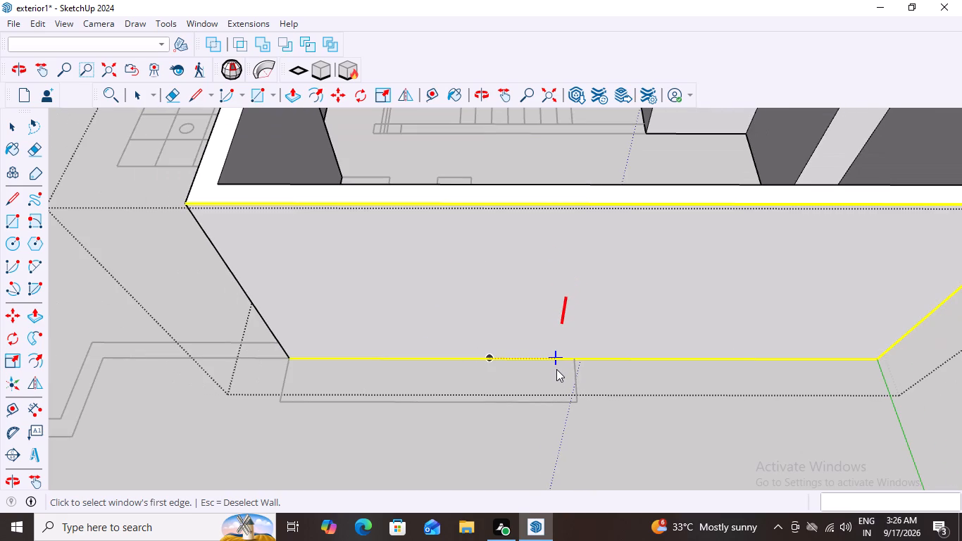
key(k)
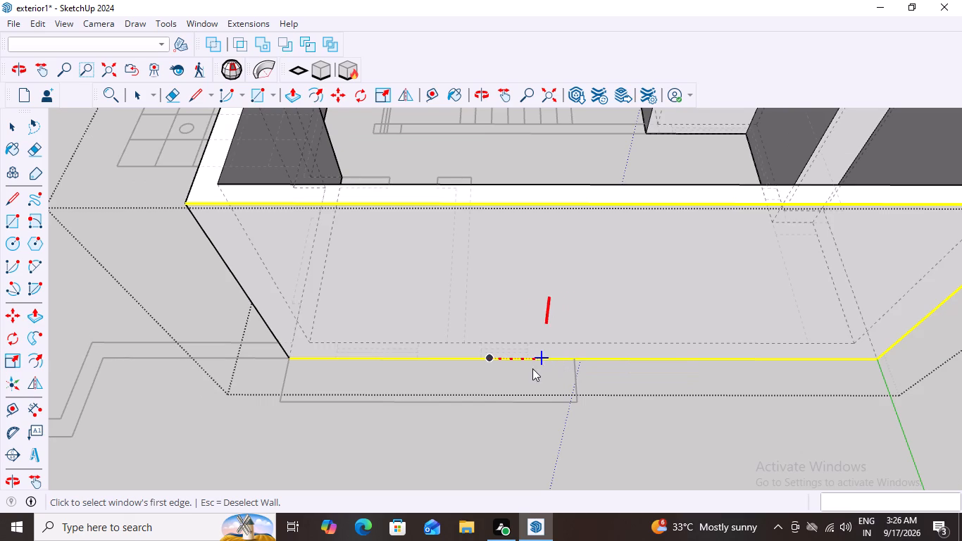
scroll(549, 351, up, 7)
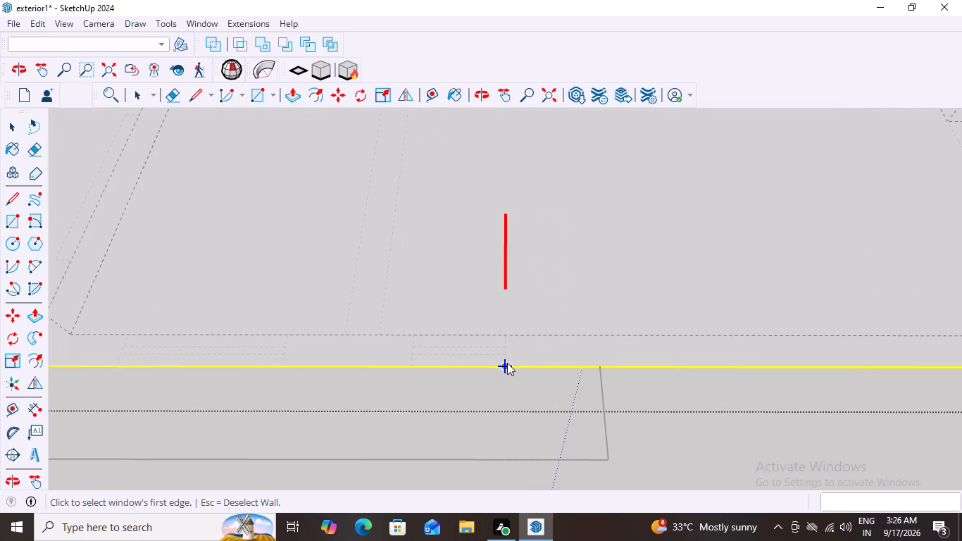
key(k)
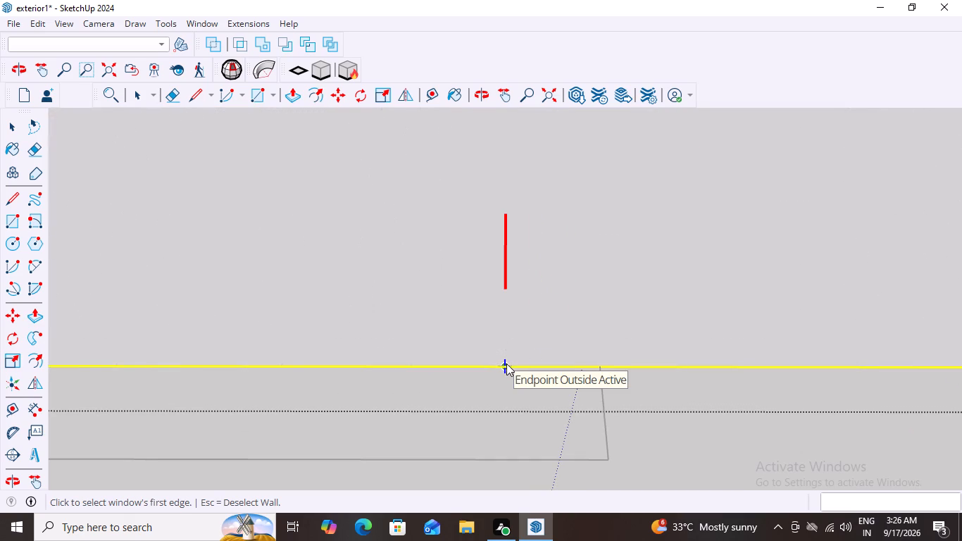
click(506, 364)
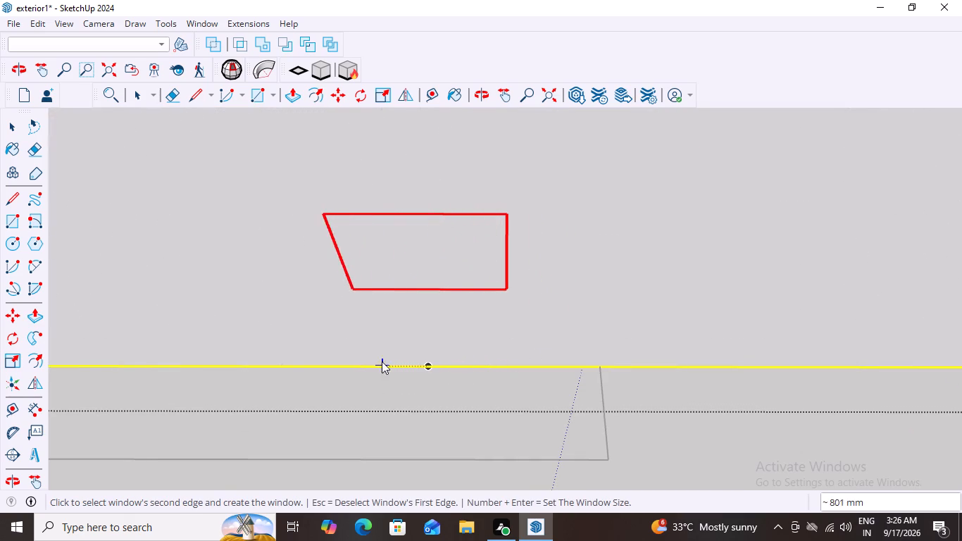
click(428, 363)
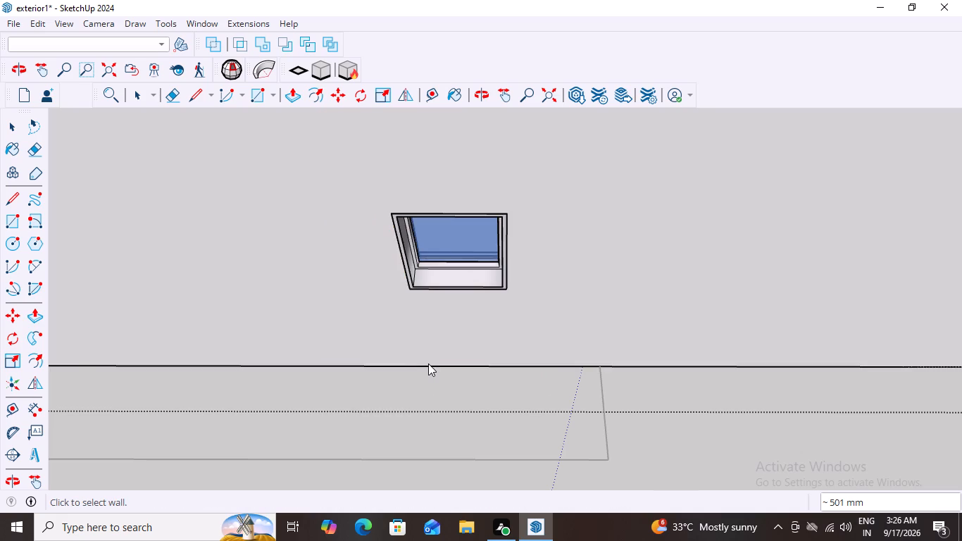
scroll(432, 365, down, 5)
middle_drag(472, 383, 505, 264)
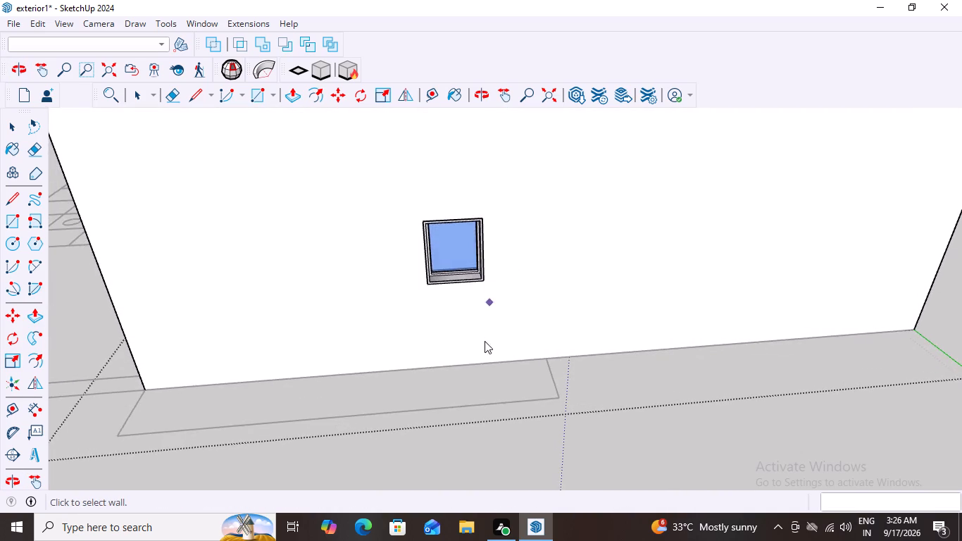
scroll(485, 347, down, 13)
scroll(490, 395, up, 7)
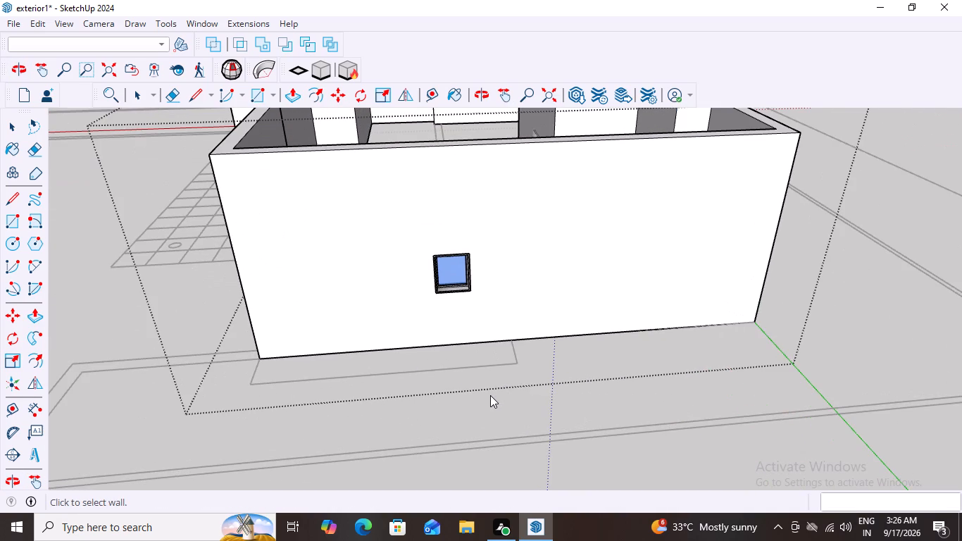
key(space)
Turn on the back-edge display and examine the wider window mark on the plan under the end wall near its corner.
scroll(411, 311, down, 2)
key(k)
middle_drag(401, 292, 413, 357)
scroll(345, 344, up, 2)
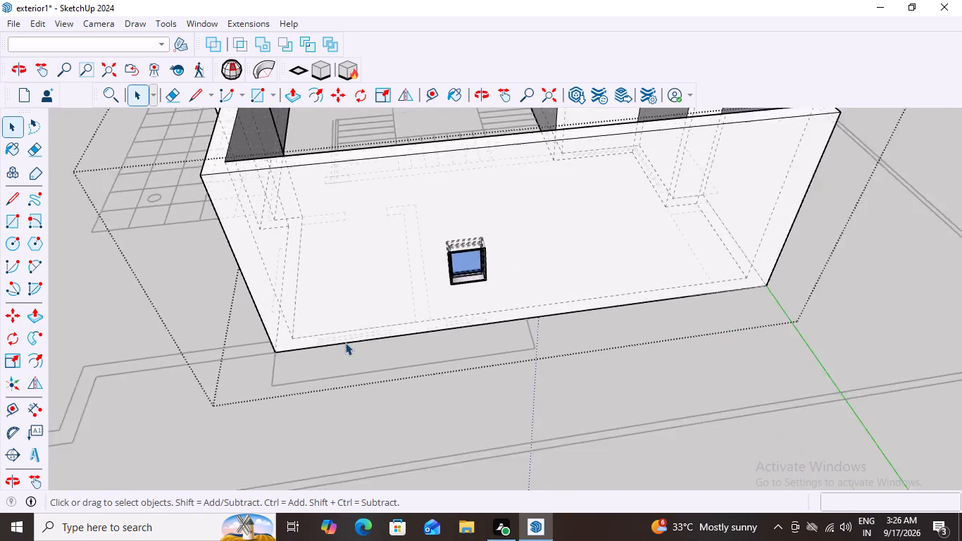
scroll(345, 342, up, 9)
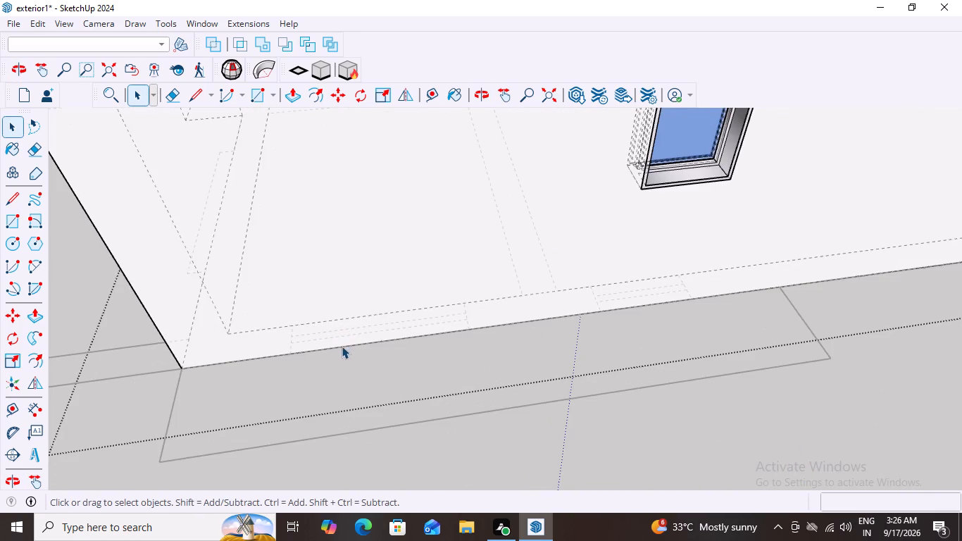
scroll(301, 344, up, 2)
scroll(439, 346, down, 6)
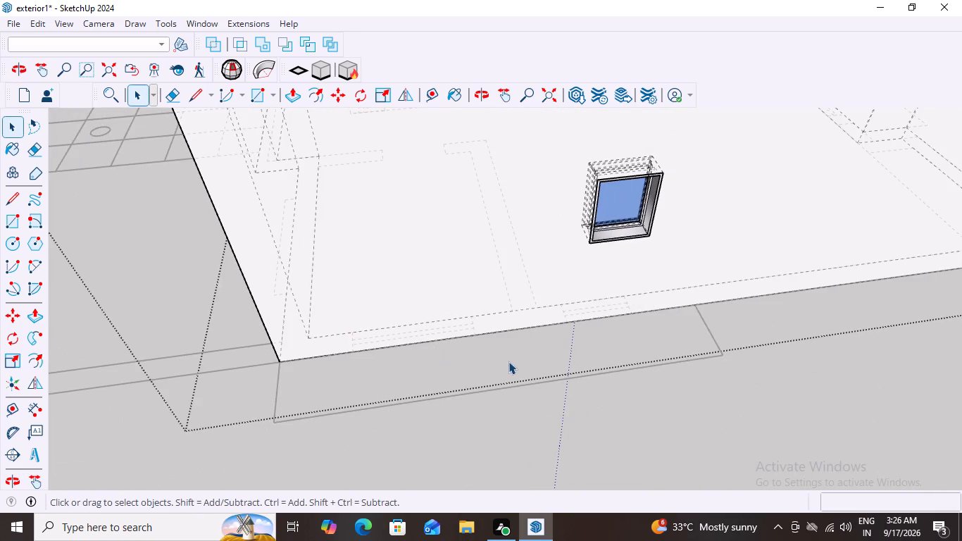
scroll(509, 361, up, 1)
scroll(507, 361, down, 7)
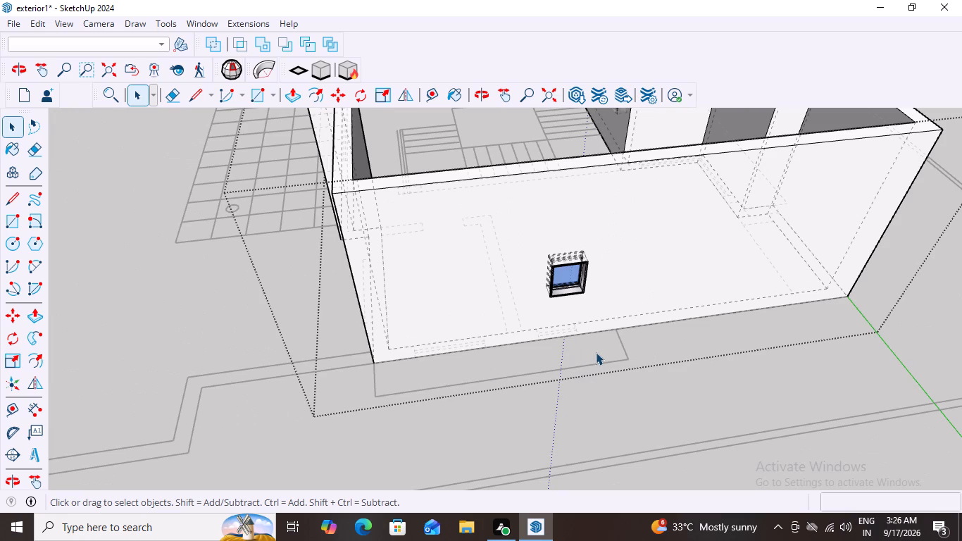
middle_drag(547, 344, 524, 353)
scroll(466, 335, up, 7)
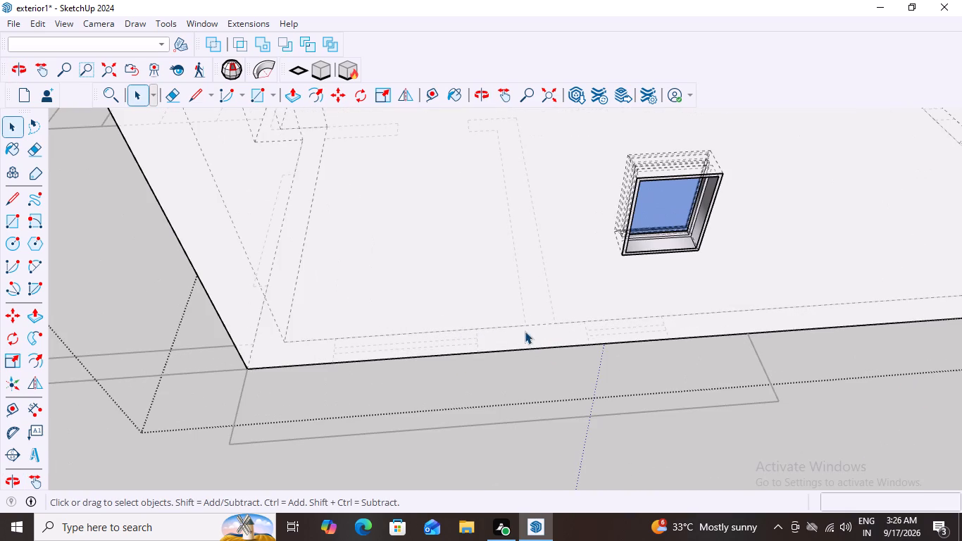
scroll(402, 347, up, 2)
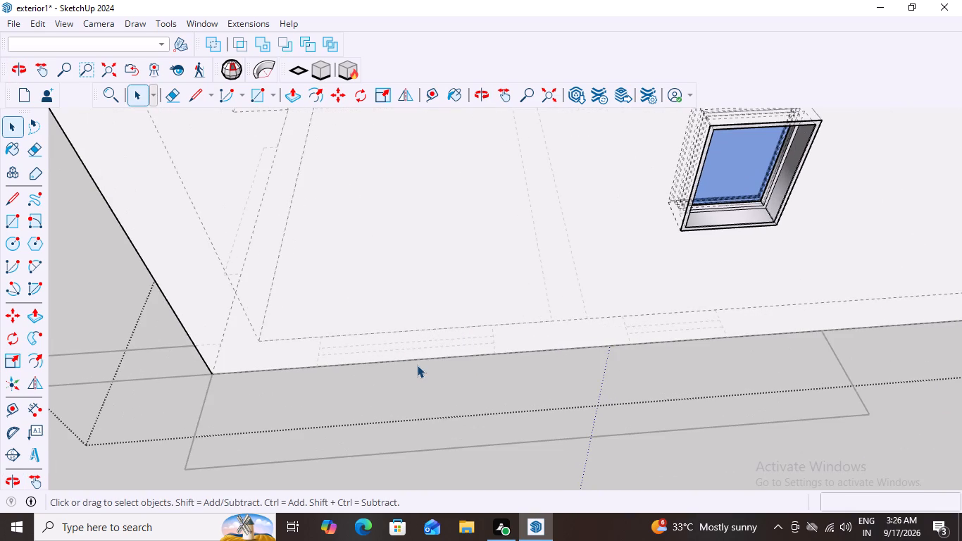
scroll(417, 365, down, 1)
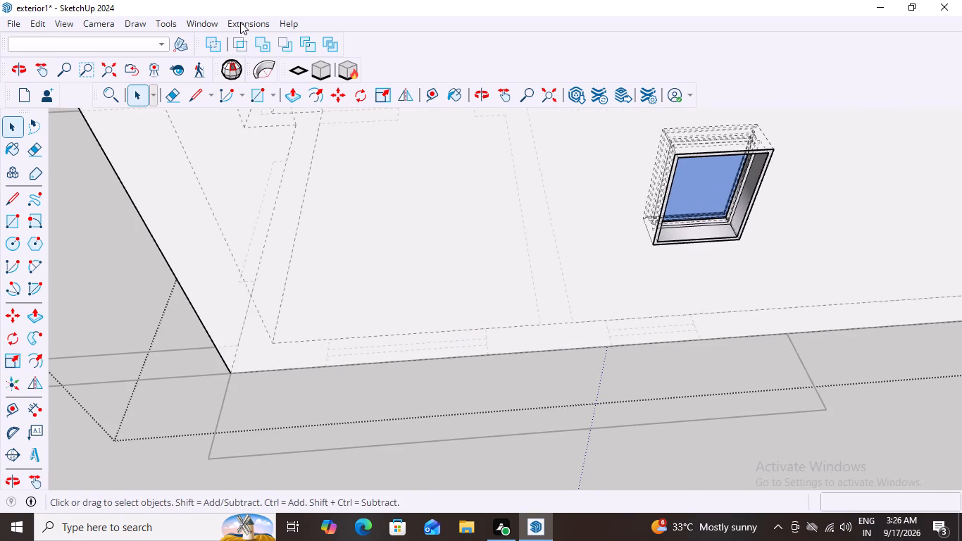
Set up a two-pane Type B MajWindow window with a height of 600 mm and a floor gap of 915 mm.
click(240, 22)
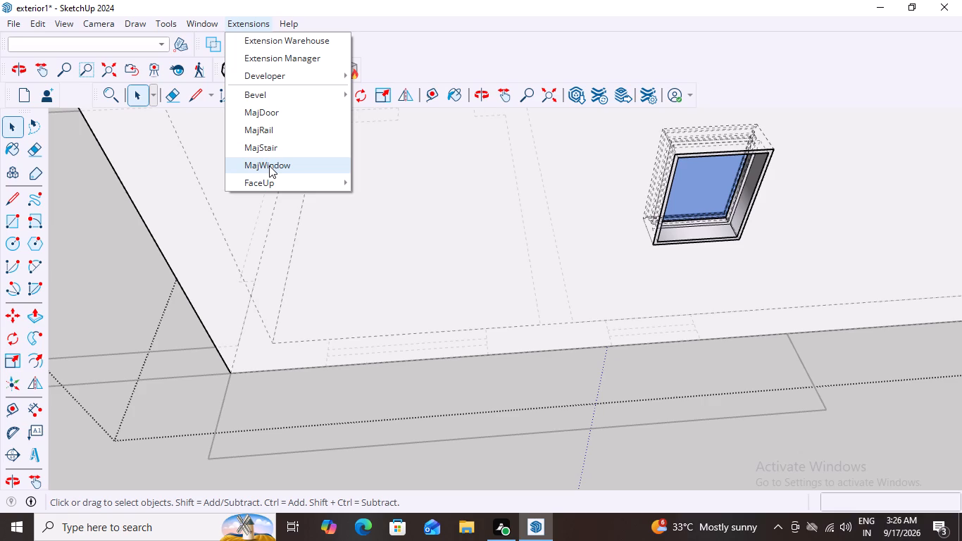
click(269, 166)
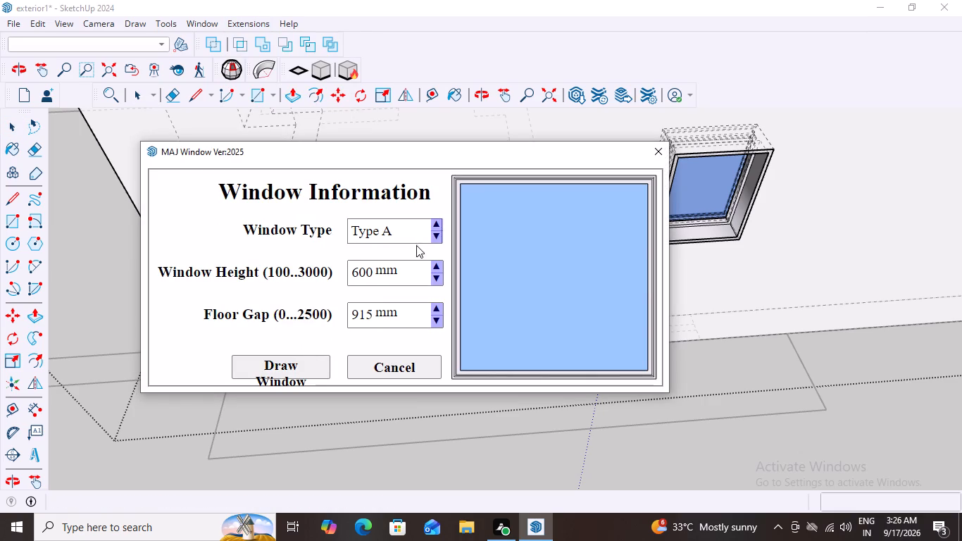
click(430, 225)
click(436, 223)
click(299, 368)
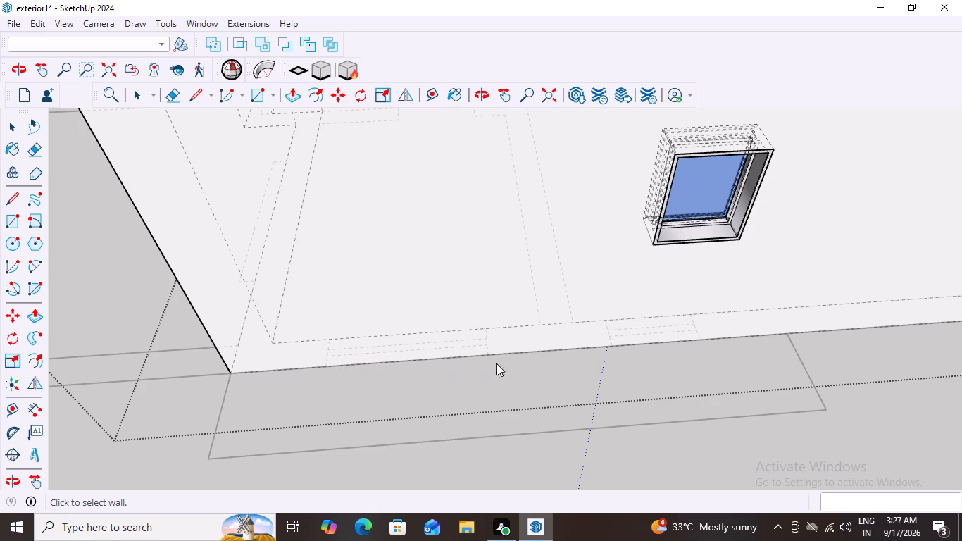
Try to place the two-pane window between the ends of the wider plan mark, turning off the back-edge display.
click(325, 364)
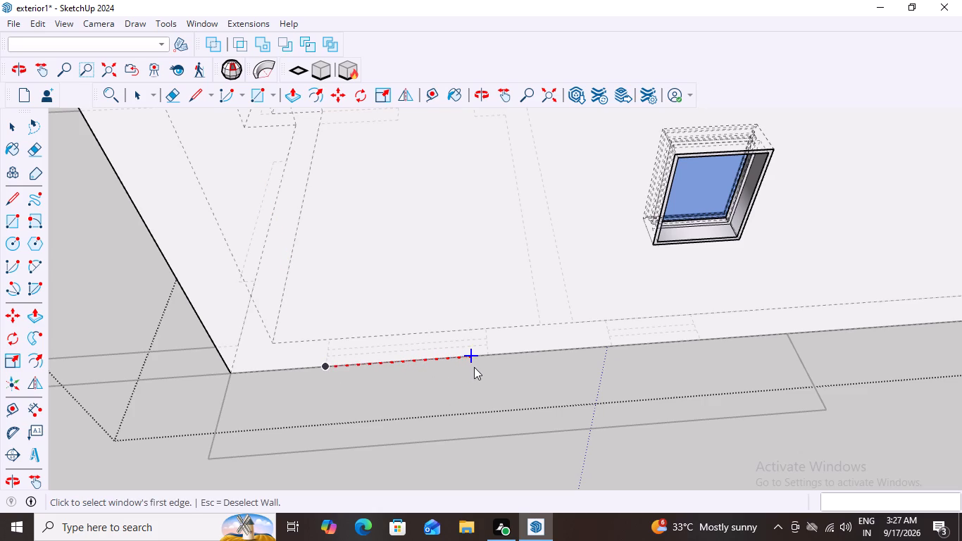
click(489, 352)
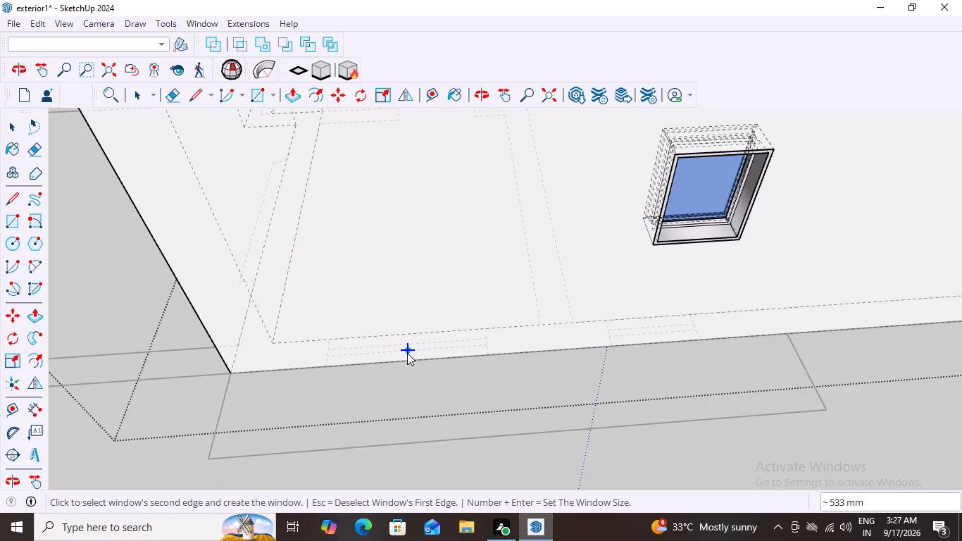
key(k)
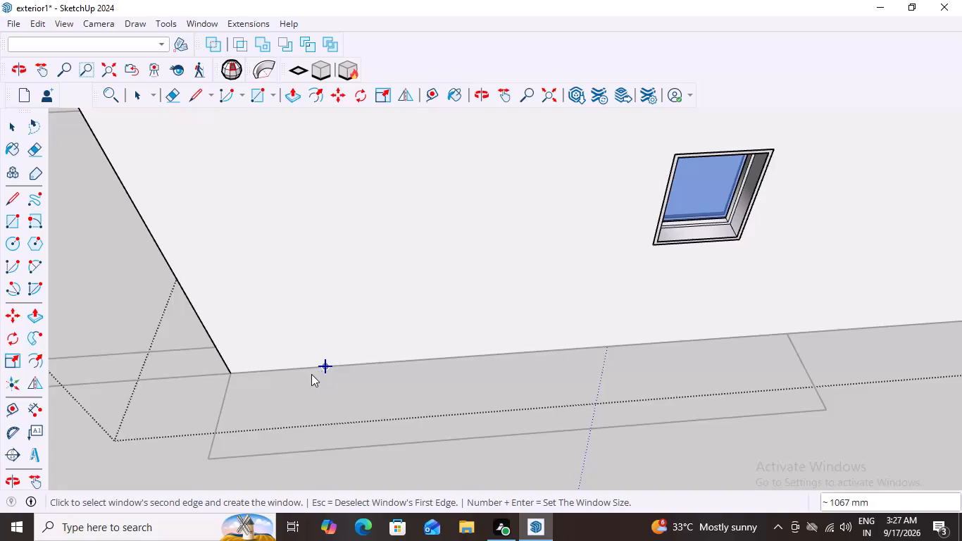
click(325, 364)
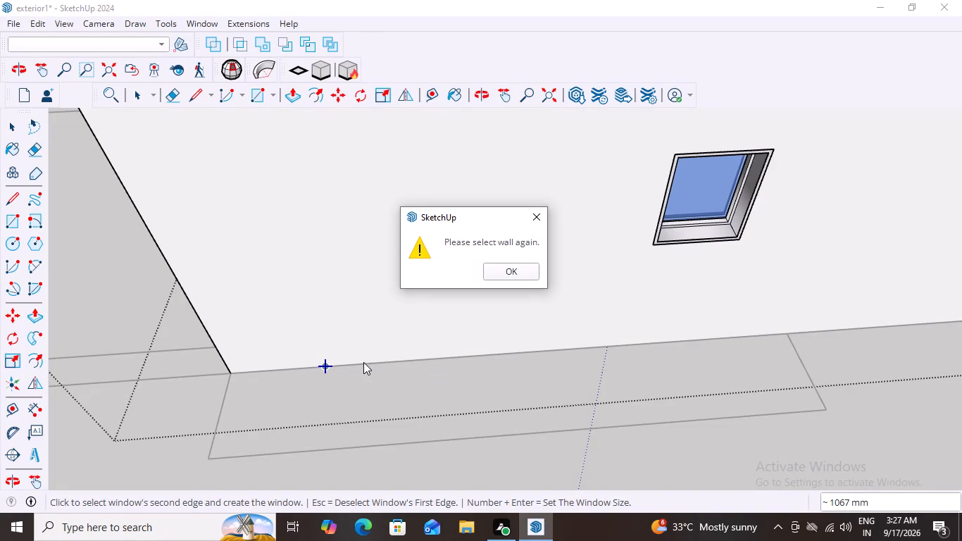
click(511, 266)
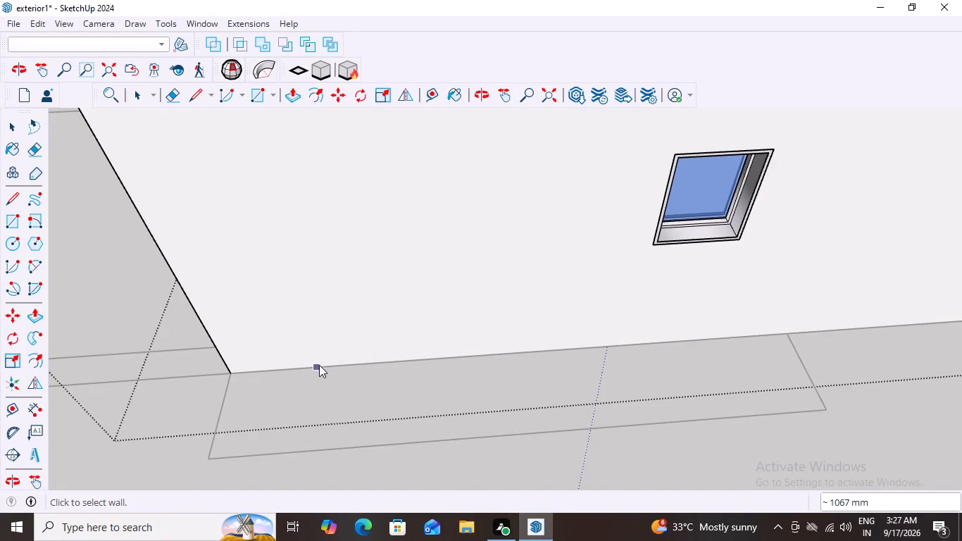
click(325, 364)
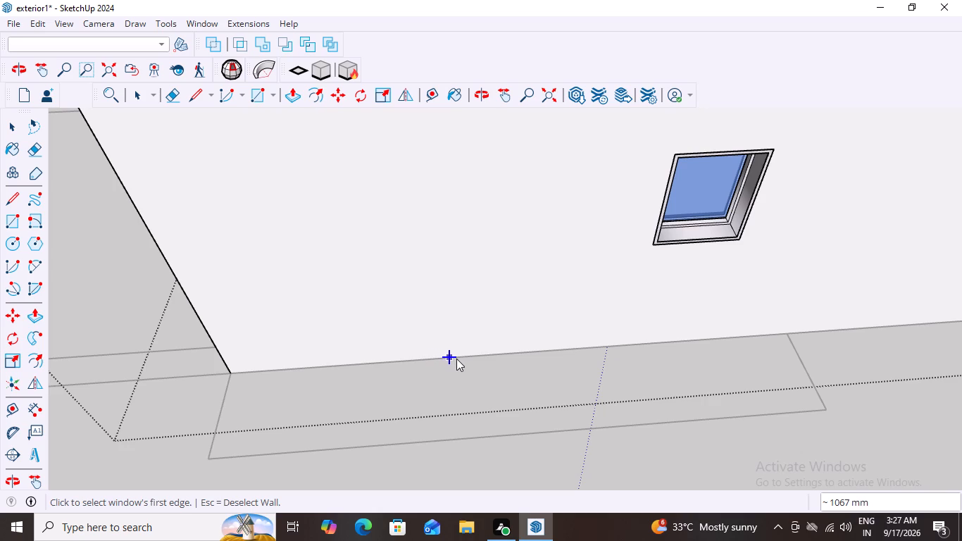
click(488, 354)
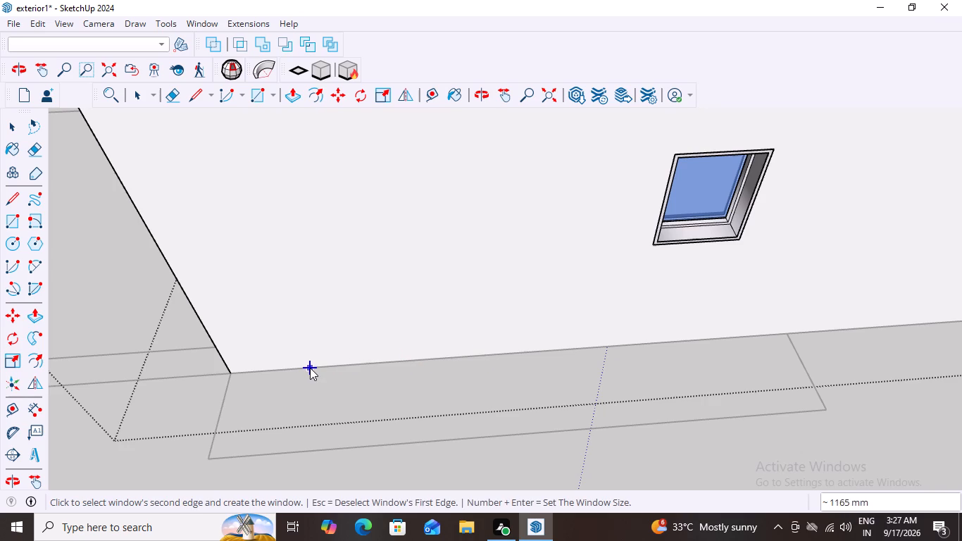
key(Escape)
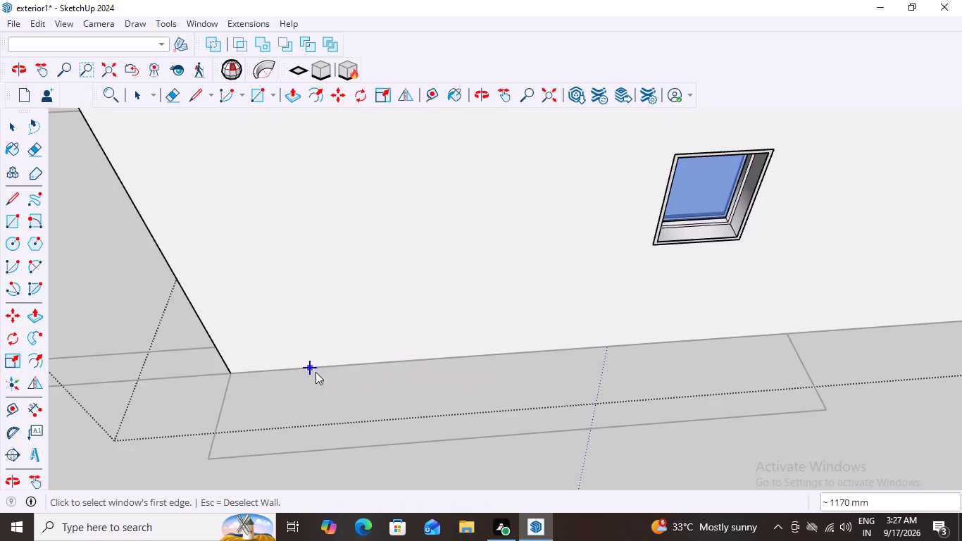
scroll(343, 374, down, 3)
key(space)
Place a Type B window about 1067 mm wide on the end wall near its corner, with 600 mm height and 915 mm floor gap.
triple_click(354, 318)
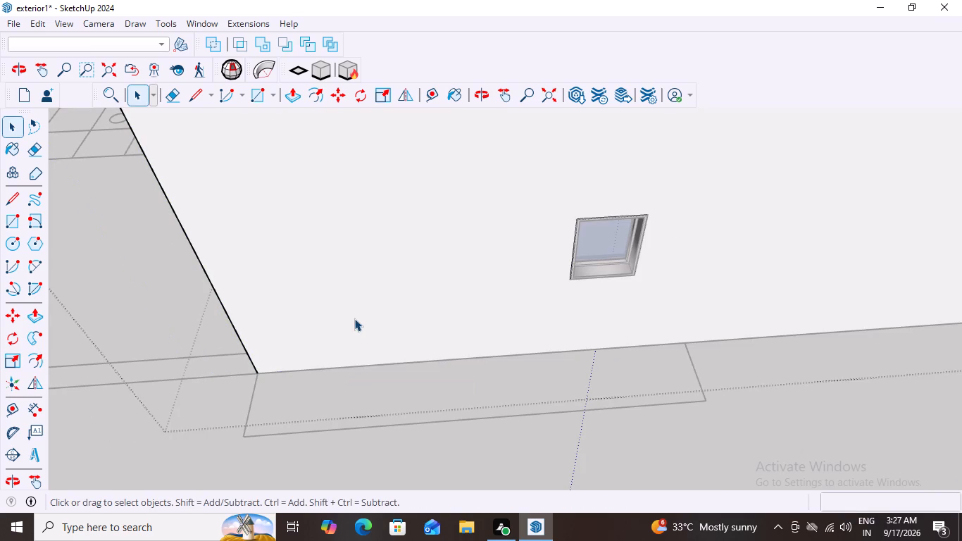
scroll(349, 384, up, 1)
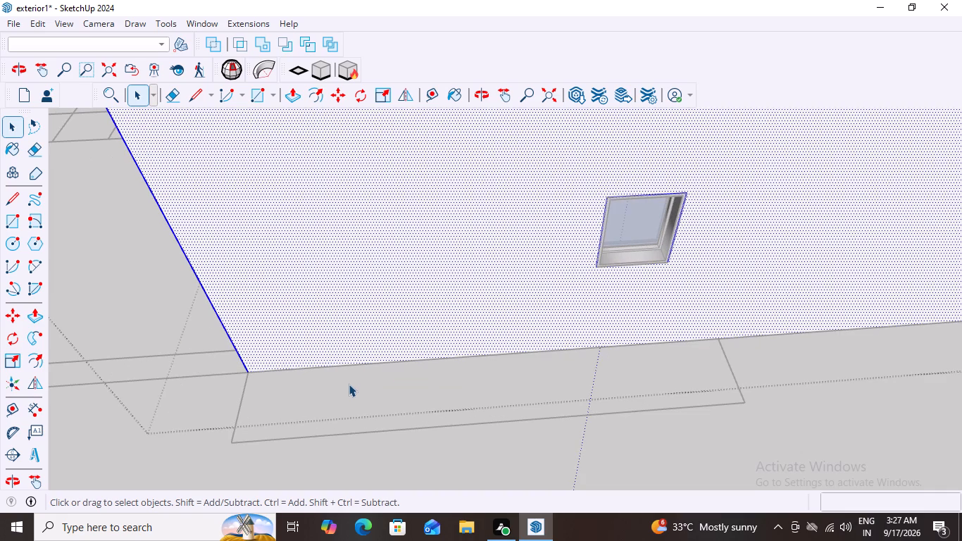
click(249, 23)
click(266, 161)
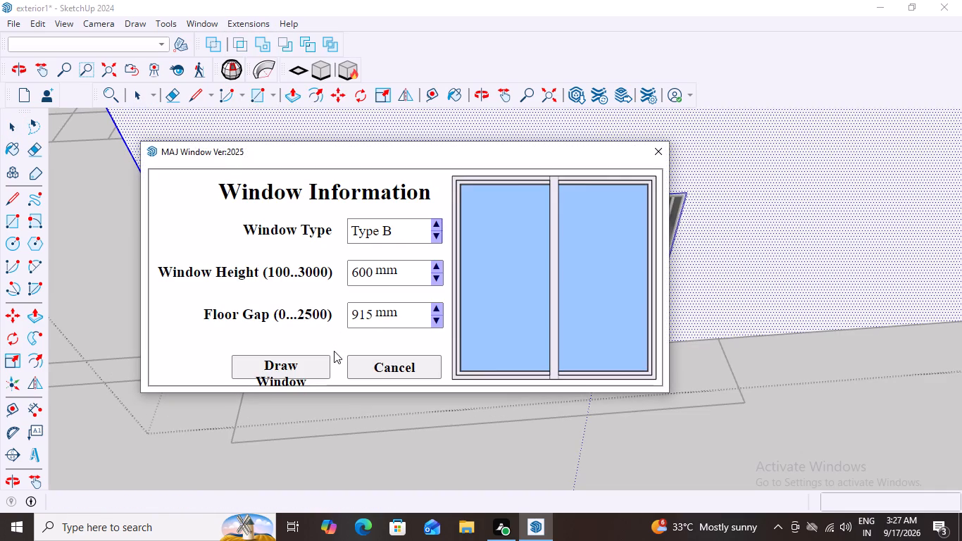
click(285, 363)
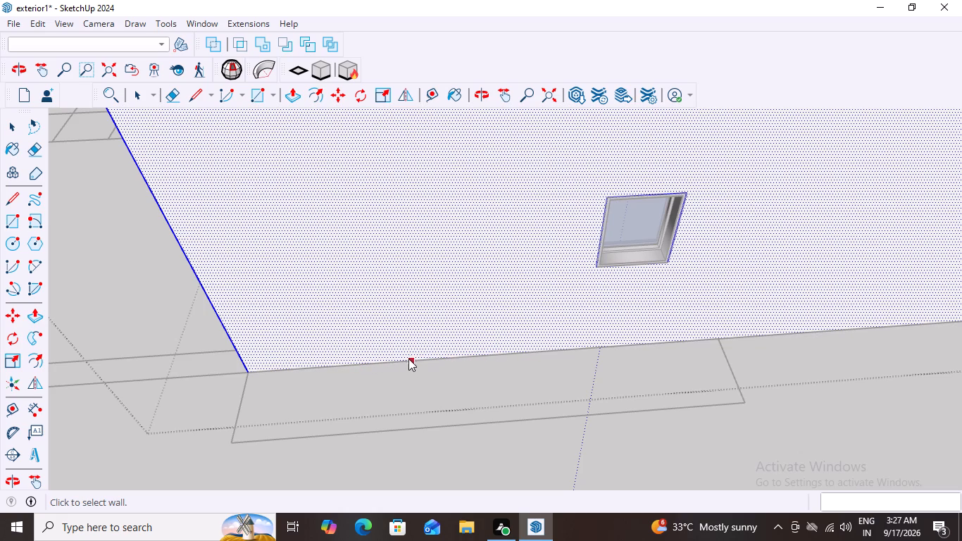
click(326, 364)
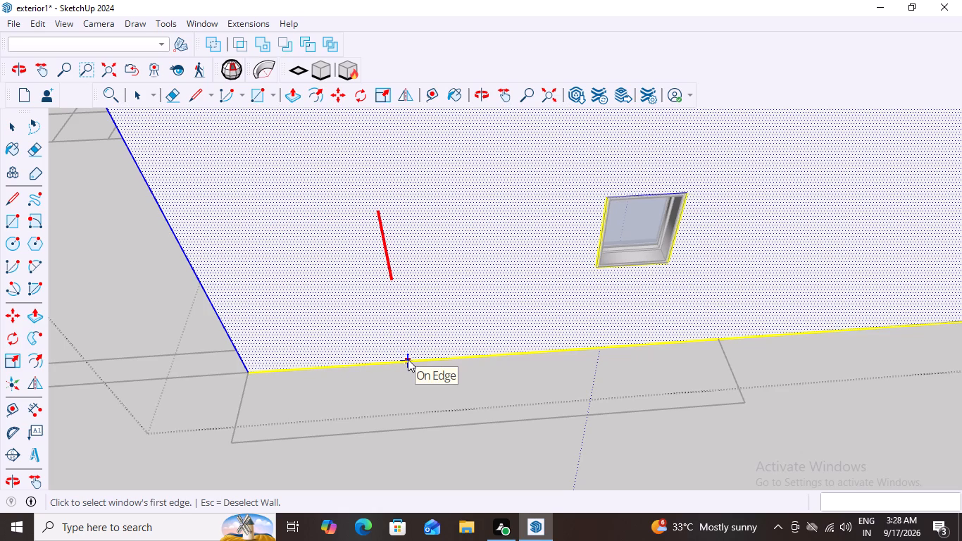
click(462, 354)
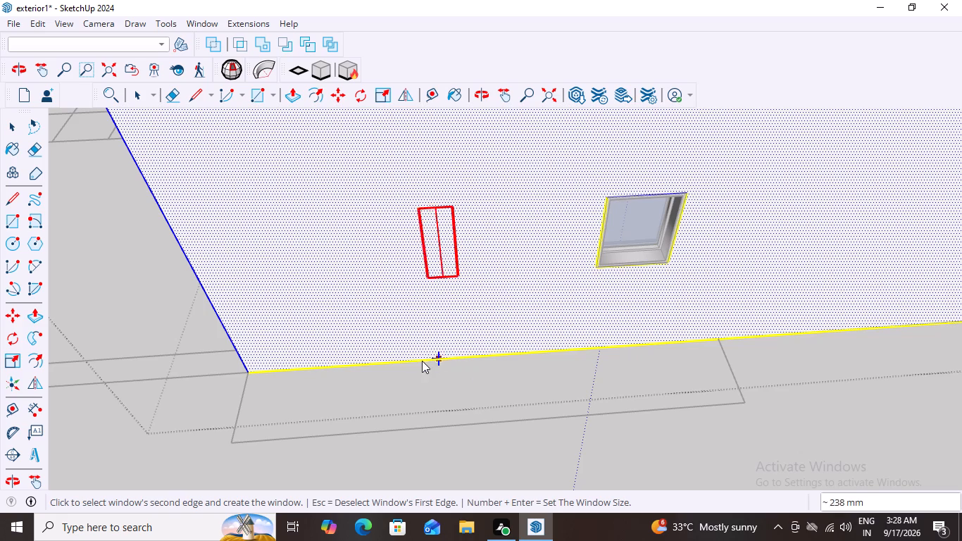
click(327, 364)
scroll(414, 394, down, 2)
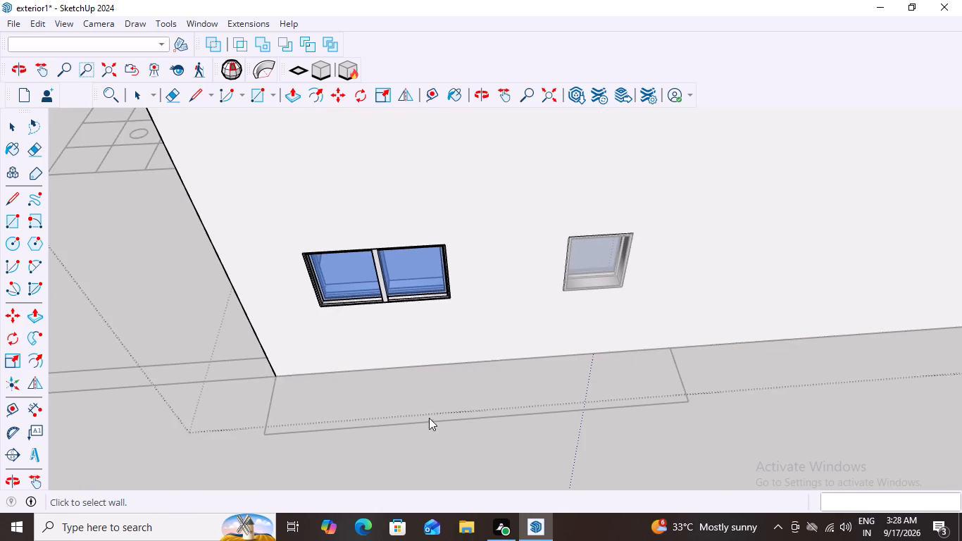
middle_drag(442, 423, 385, 333)
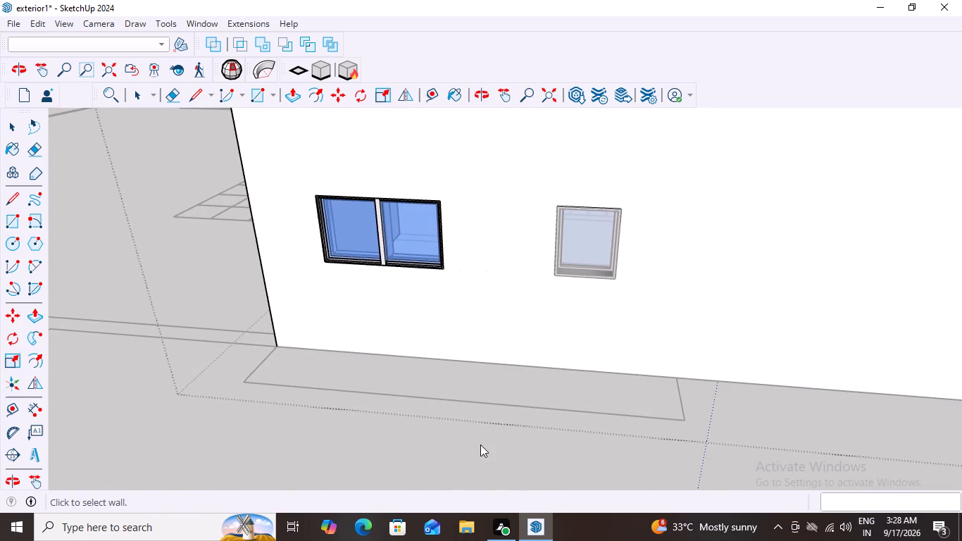
key(space)
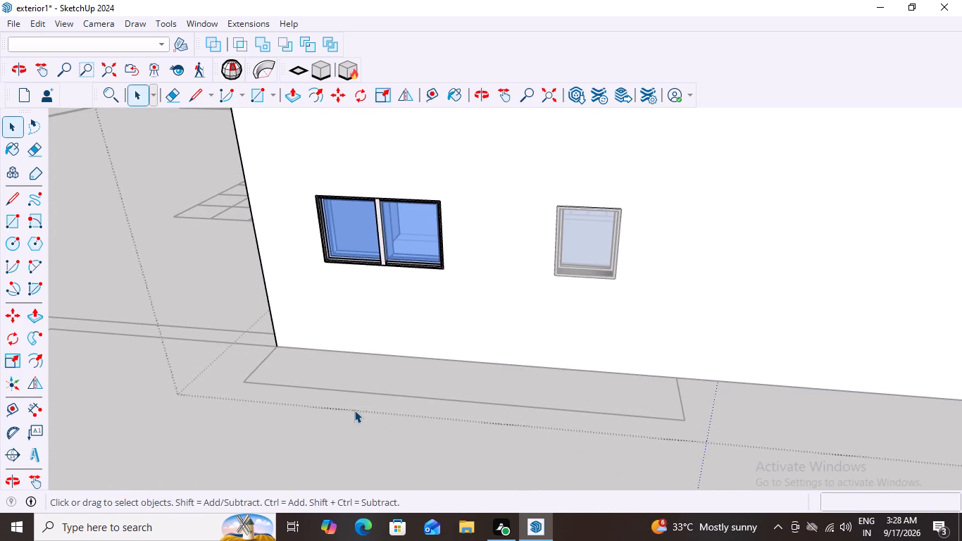
key(space)
Leave the editing of the house walls group and return to the whole model.
scroll(339, 413, down, 8)
middle_drag(341, 413, 410, 468)
scroll(377, 425, down, 3)
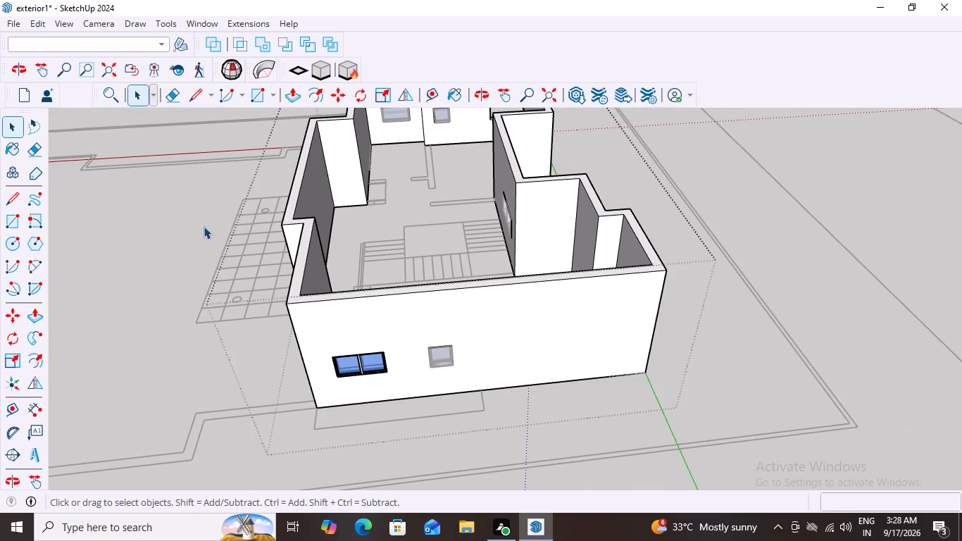
click(204, 226)
middle_drag(316, 325, 380, 263)
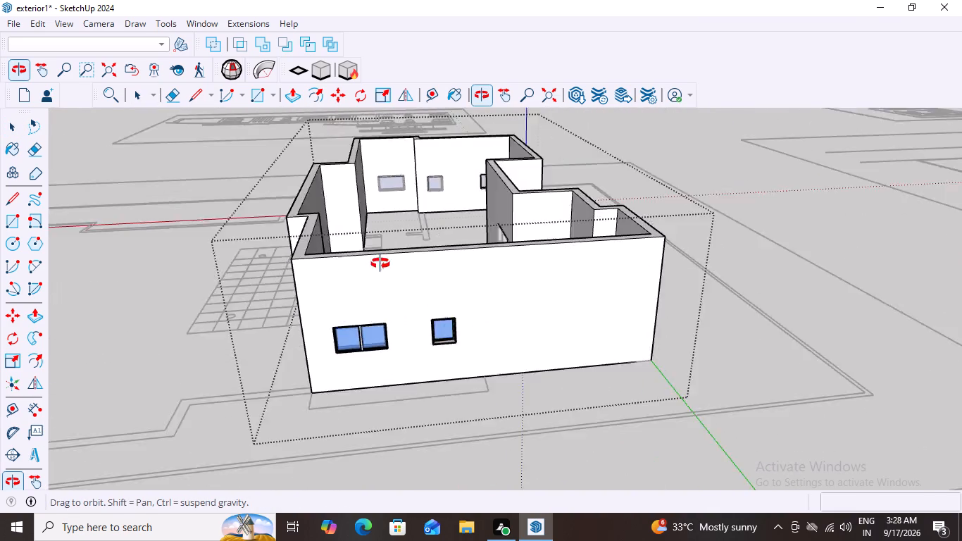
middle_drag(380, 263, 272, 311)
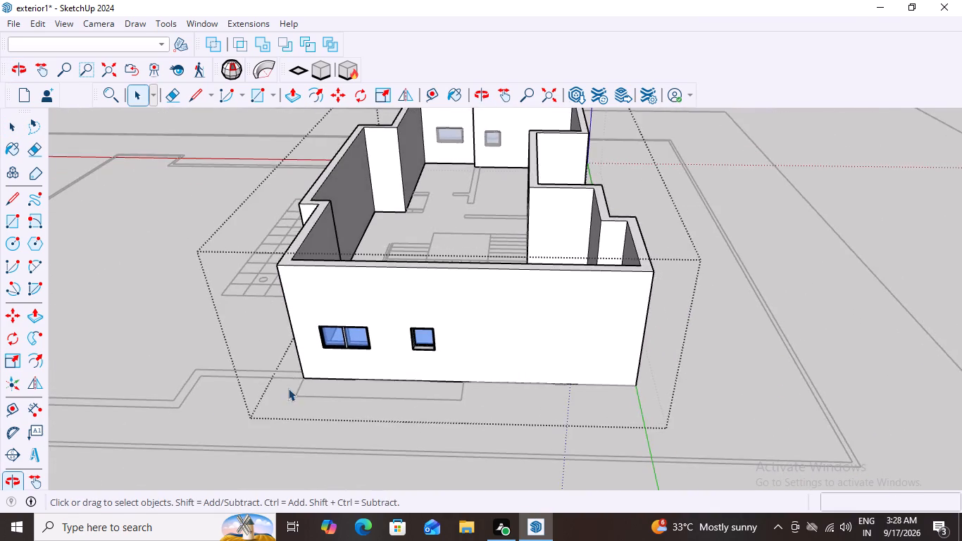
scroll(342, 356, up, 5)
scroll(342, 354, down, 10)
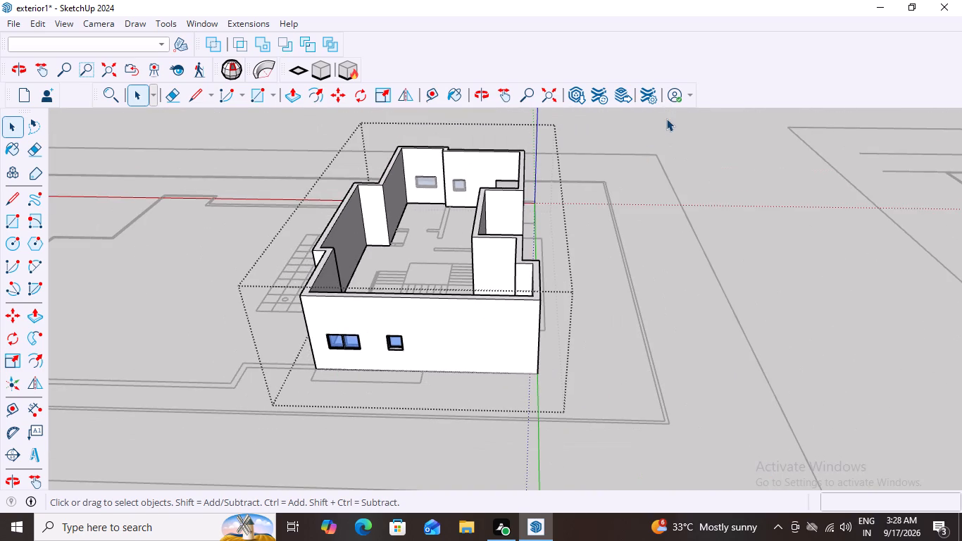
click(666, 118)
double_click(713, 129)
double_click(745, 133)
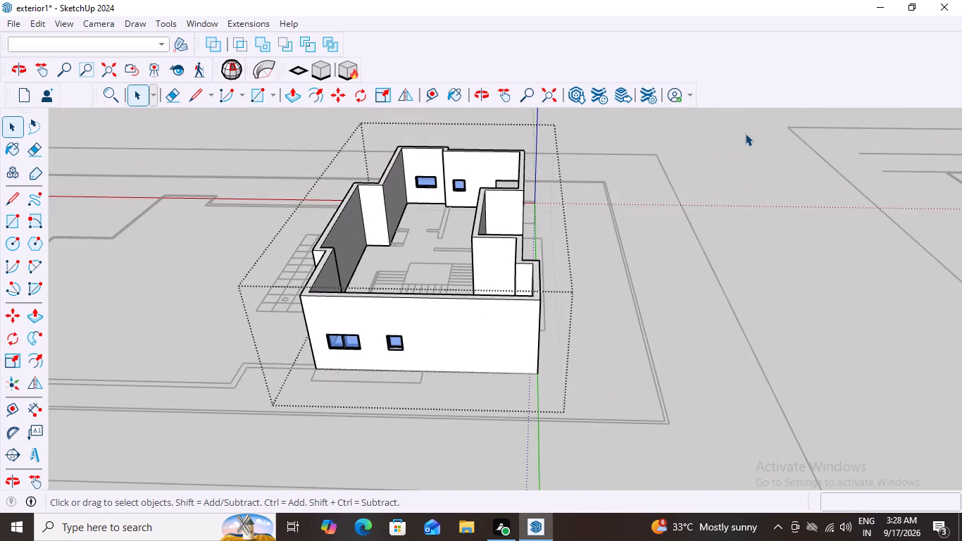
key(space)
click(708, 139)
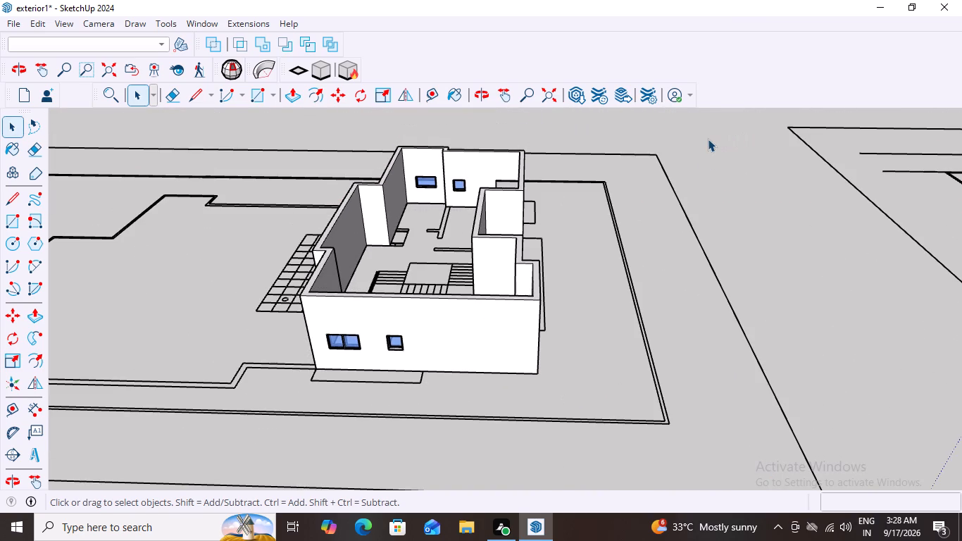
Examine the new two-pane window and the narrower window beside it on the end wall from several angles.
middle_drag(375, 373, 666, 311)
scroll(597, 328, up, 1)
middle_drag(632, 316, 413, 294)
scroll(612, 326, up, 1)
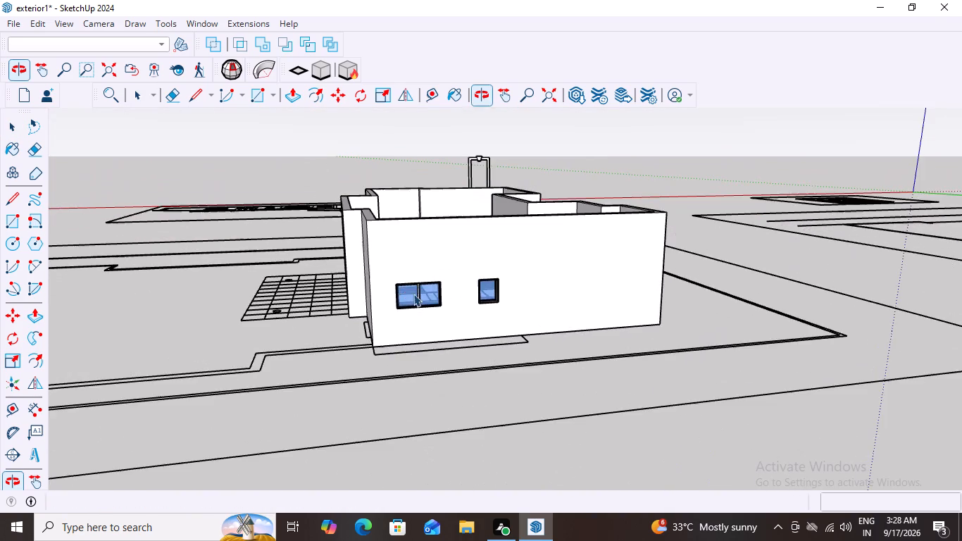
scroll(408, 297, up, 10)
middle_drag(455, 300, 388, 331)
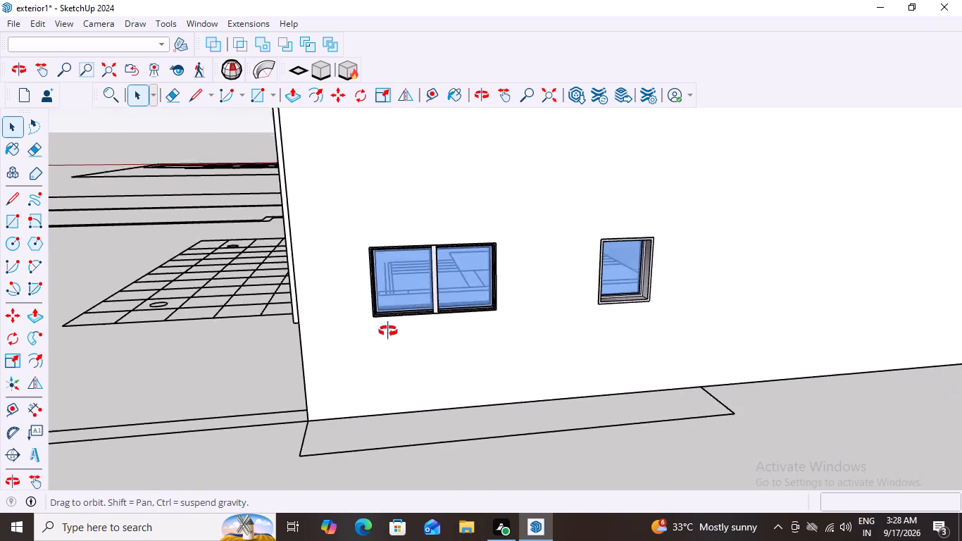
middle_drag(388, 331, 532, 327)
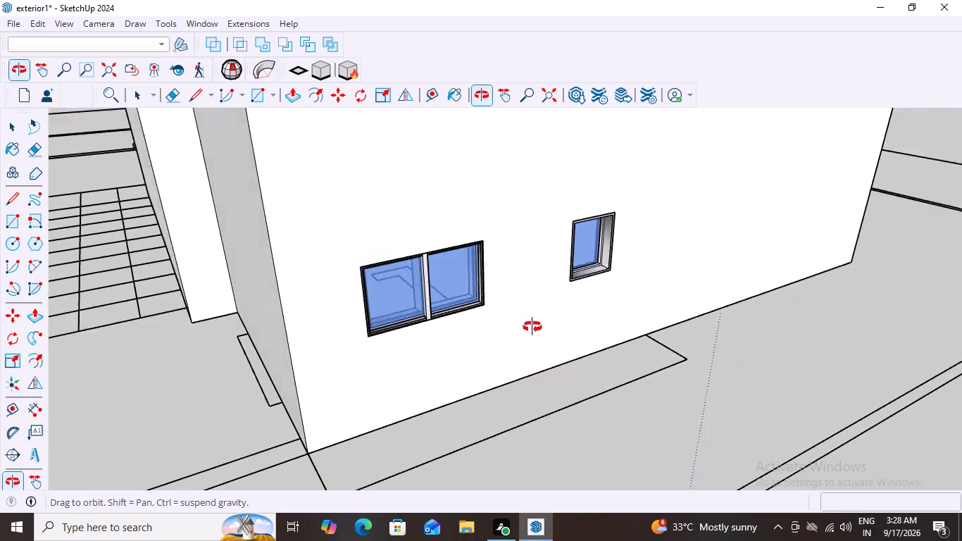
middle_drag(532, 327, 418, 287)
scroll(431, 290, up, 8)
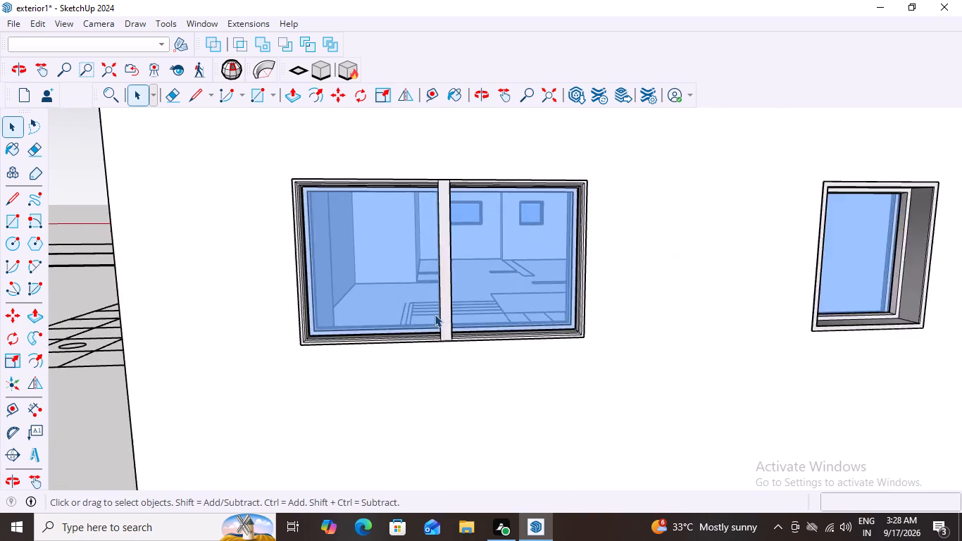
scroll(435, 314, up, 4)
middle_drag(475, 321, 325, 325)
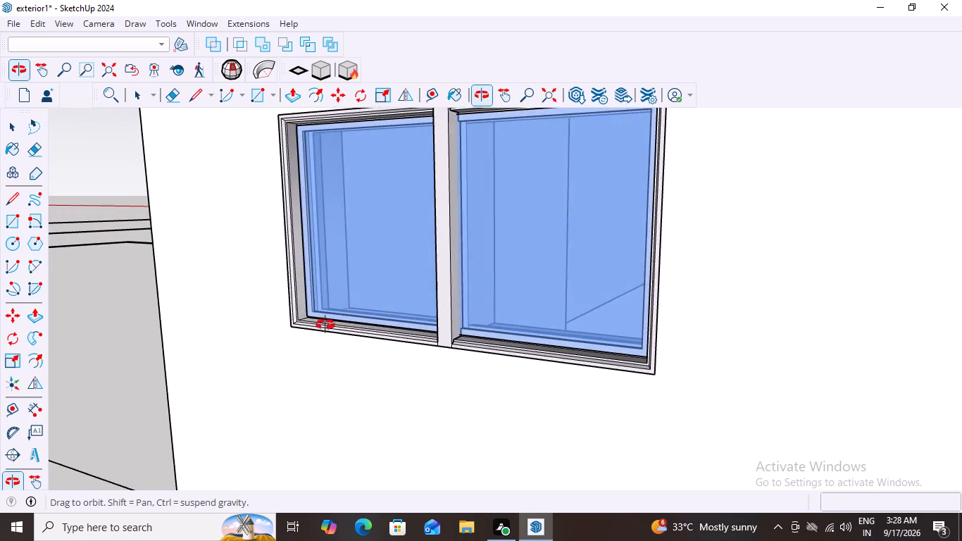
middle_drag(325, 325, 600, 350)
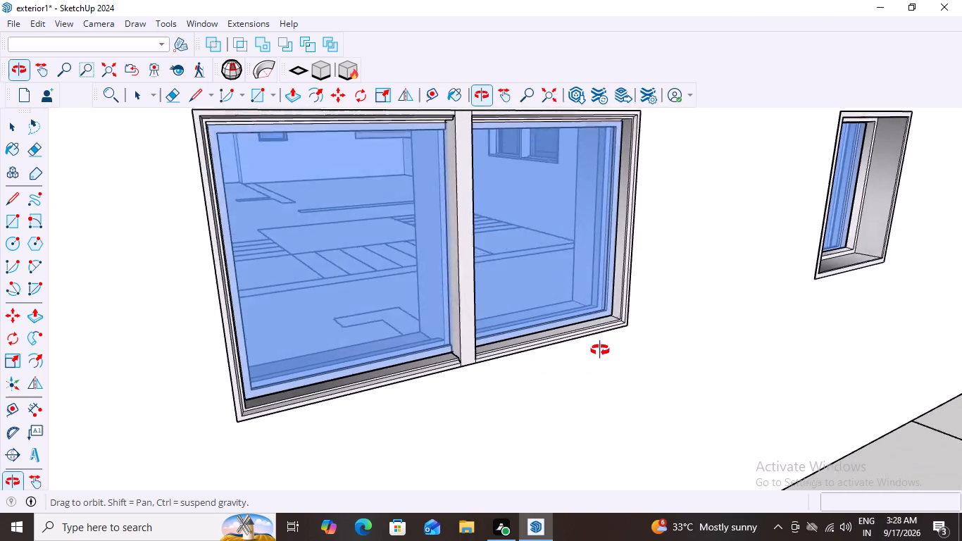
middle_drag(600, 350, 677, 337)
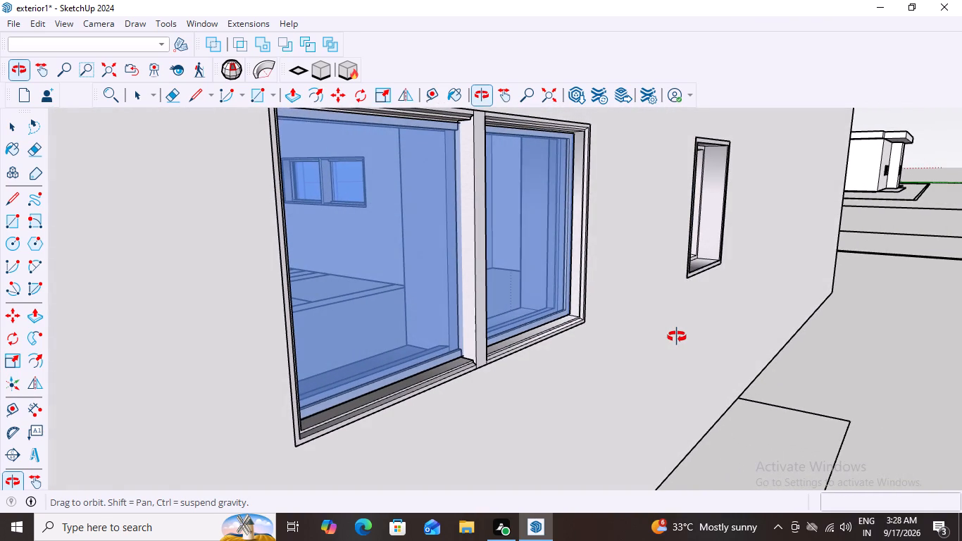
Turn on the back-edge display and compare the two end-wall windows with the plan's window marks at the wall base.
middle_drag(677, 337, 664, 343)
scroll(422, 399, down, 11)
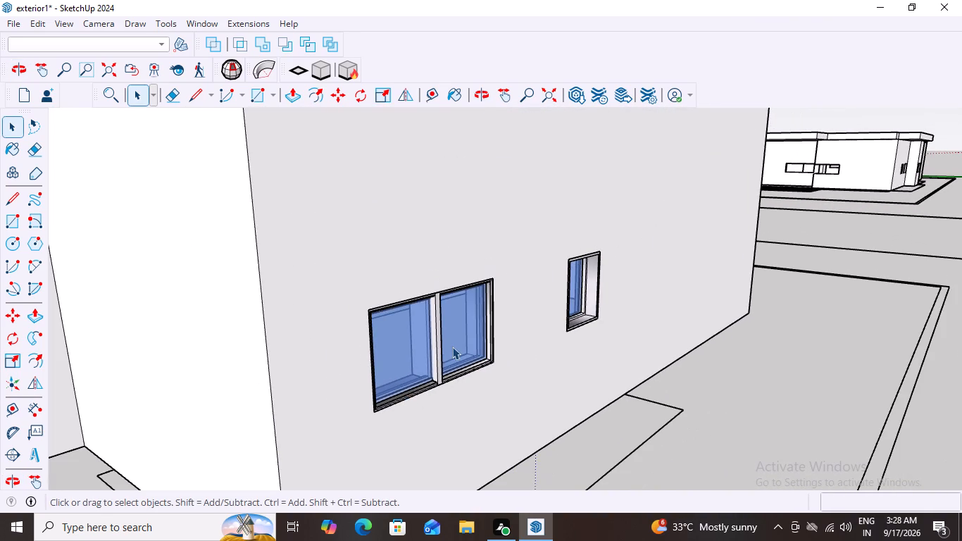
key(k)
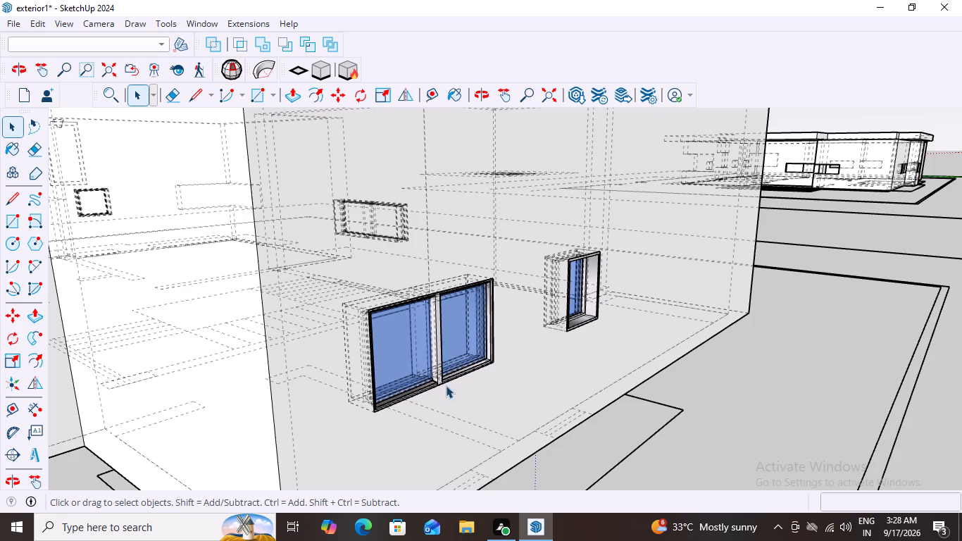
scroll(418, 373, up, 11)
middle_drag(509, 369, 352, 491)
scroll(389, 394, down, 2)
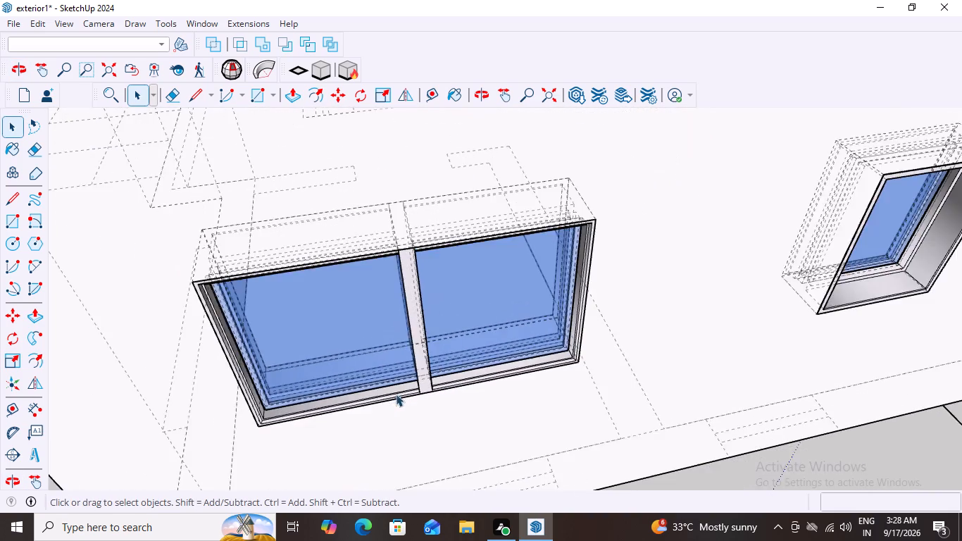
scroll(396, 394, down, 11)
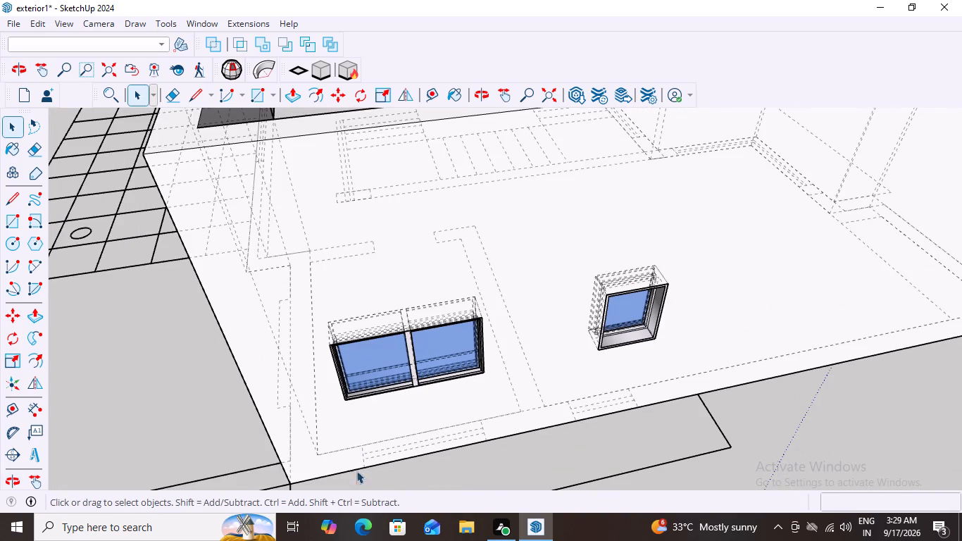
scroll(592, 416, down, 1)
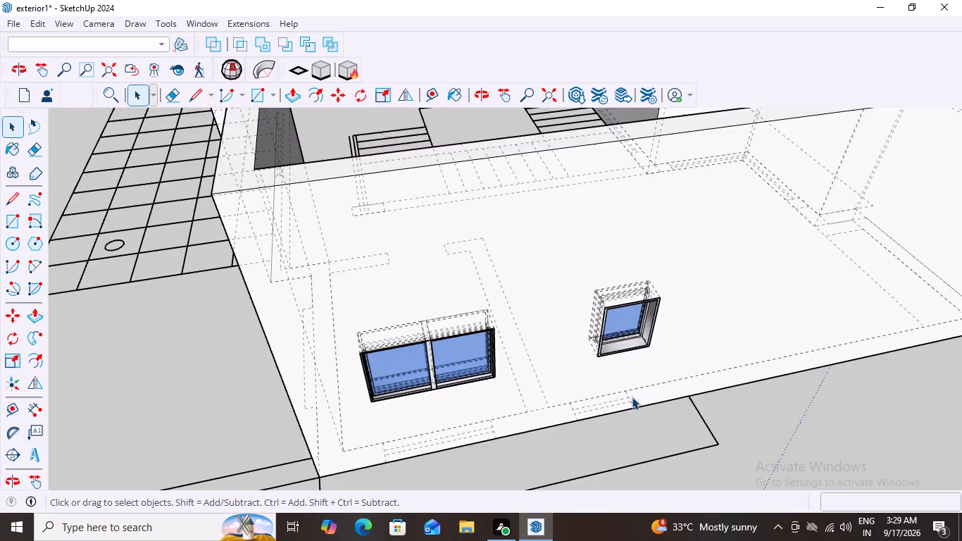
middle_drag(661, 408, 546, 432)
scroll(589, 431, up, 3)
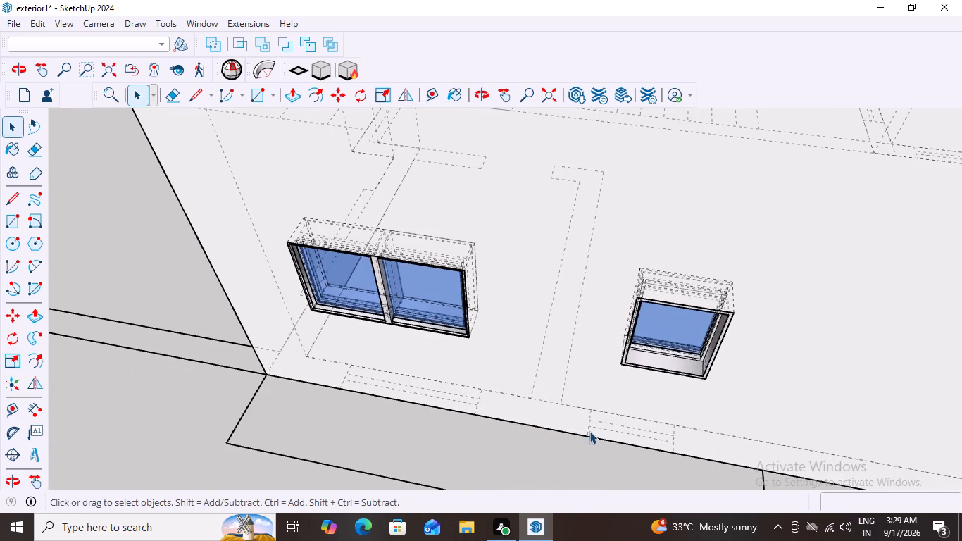
middle_drag(748, 449, 780, 444)
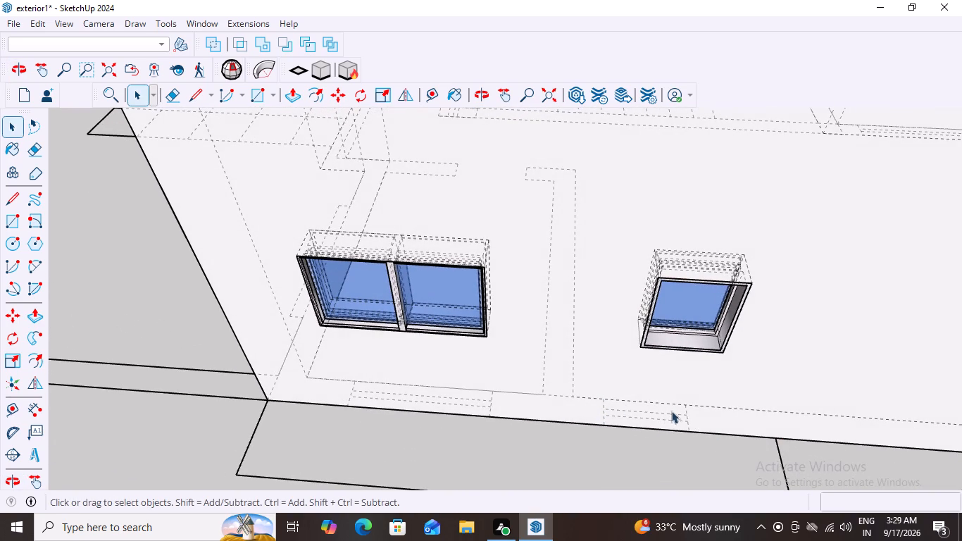
middle_drag(732, 409, 658, 356)
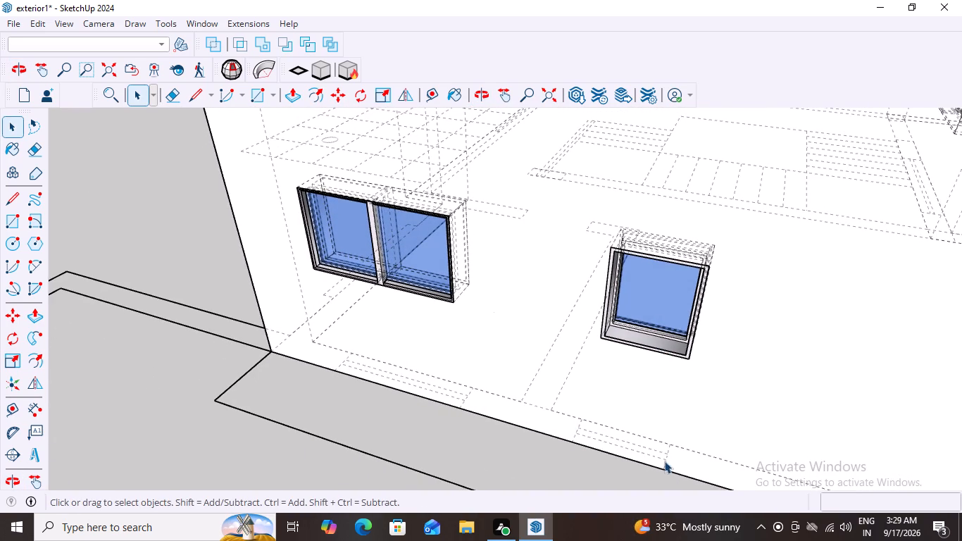
middle_drag(656, 345, 546, 385)
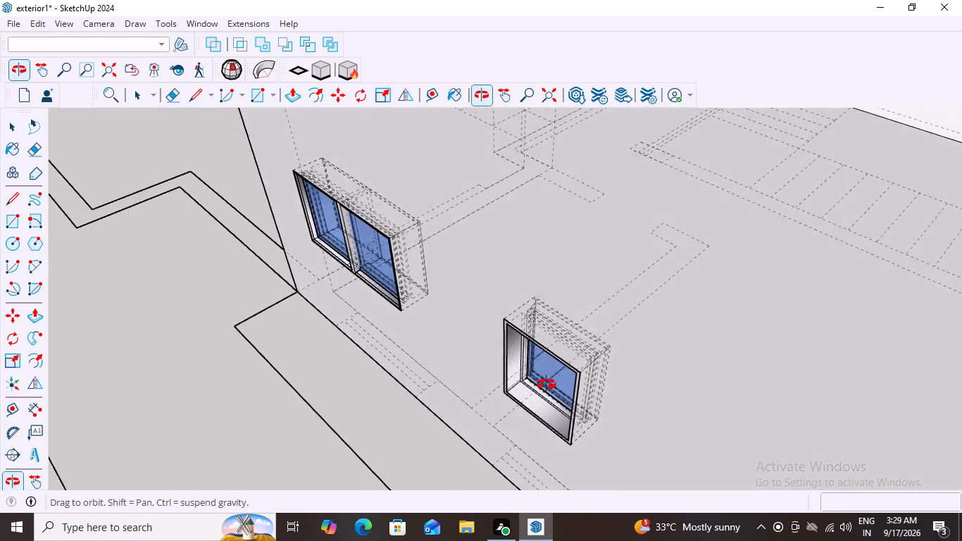
middle_drag(546, 385, 223, 340)
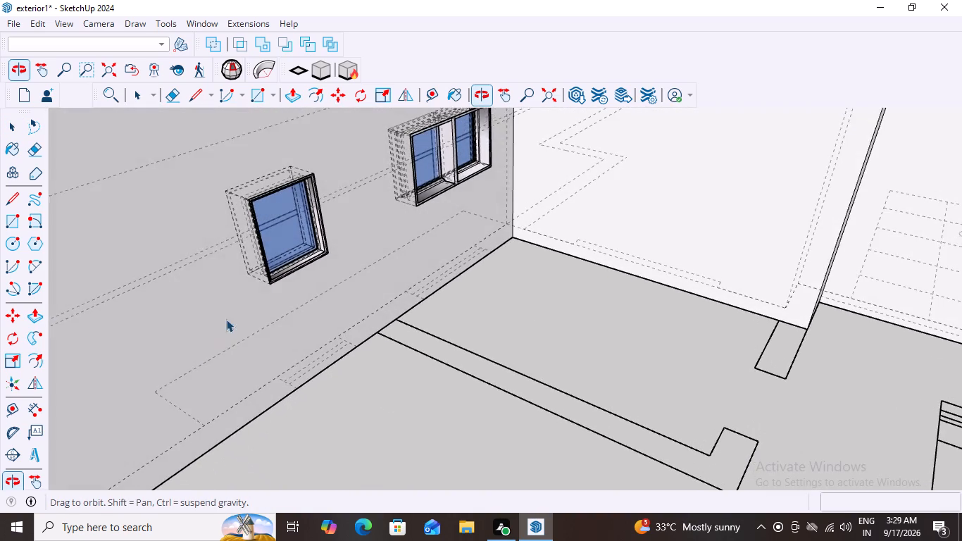
scroll(261, 228, up, 4)
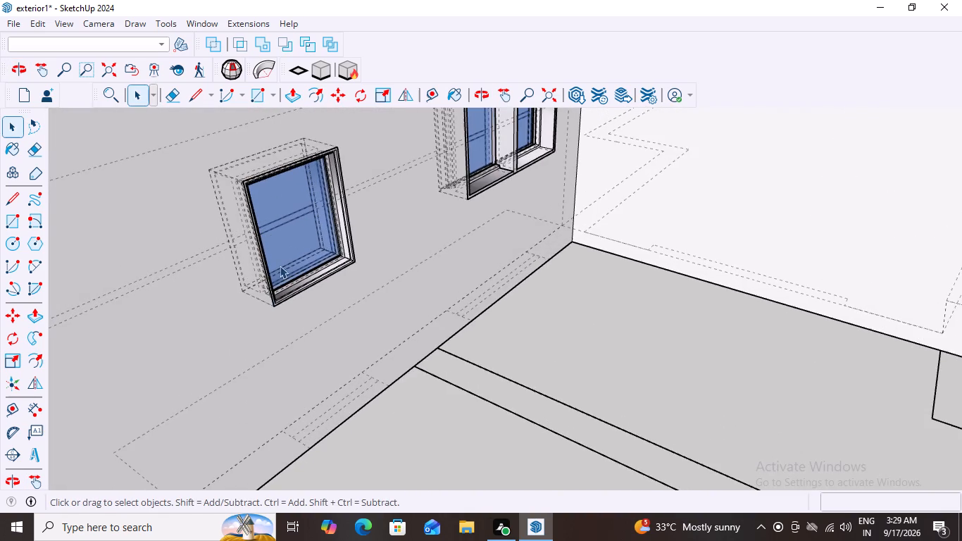
middle_drag(285, 269, 696, 308)
scroll(696, 308, down, 5)
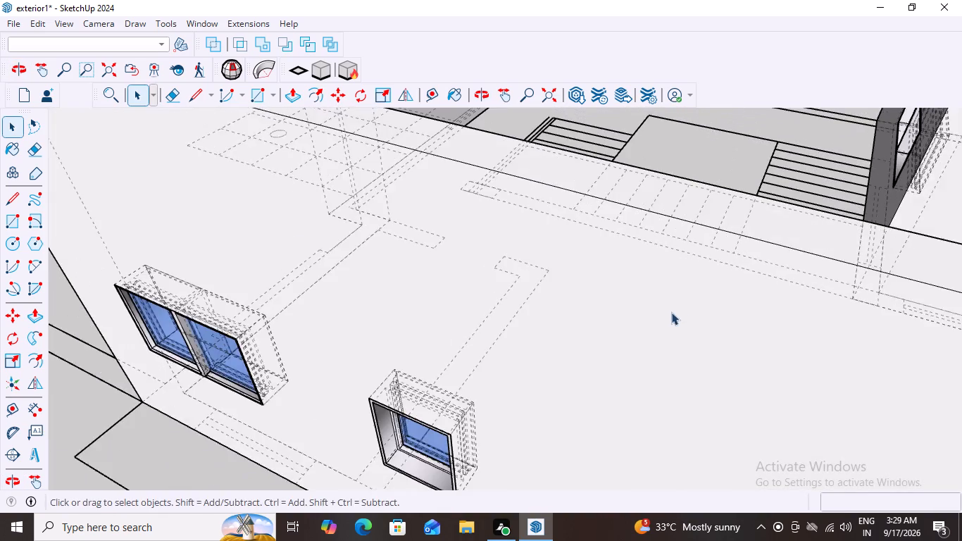
scroll(671, 312, down, 2)
middle_drag(405, 409, 519, 306)
scroll(579, 330, up, 3)
scroll(579, 330, down, 10)
scroll(582, 333, up, 1)
scroll(581, 330, down, 12)
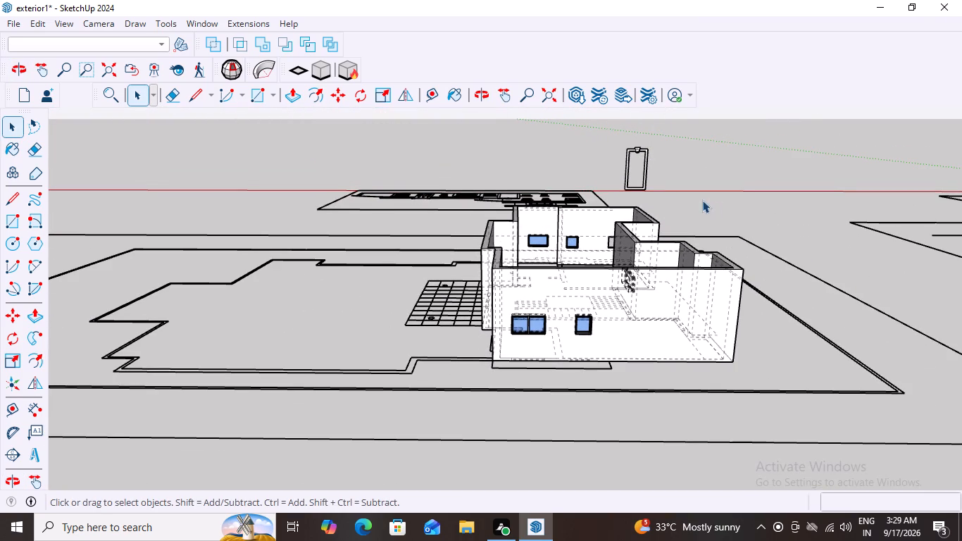
Examine the house walls from outside, looking for the plan's window mark under the projecting wall beside the paved grid.
scroll(475, 350, up, 6)
middle_drag(513, 339, 721, 409)
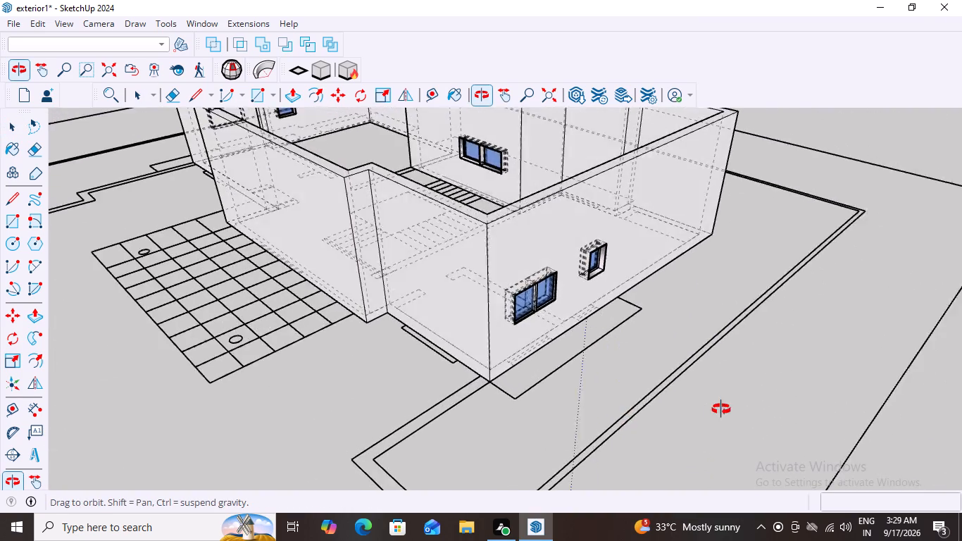
middle_drag(721, 409, 721, 409)
middle_drag(288, 344, 456, 409)
scroll(471, 395, down, 3)
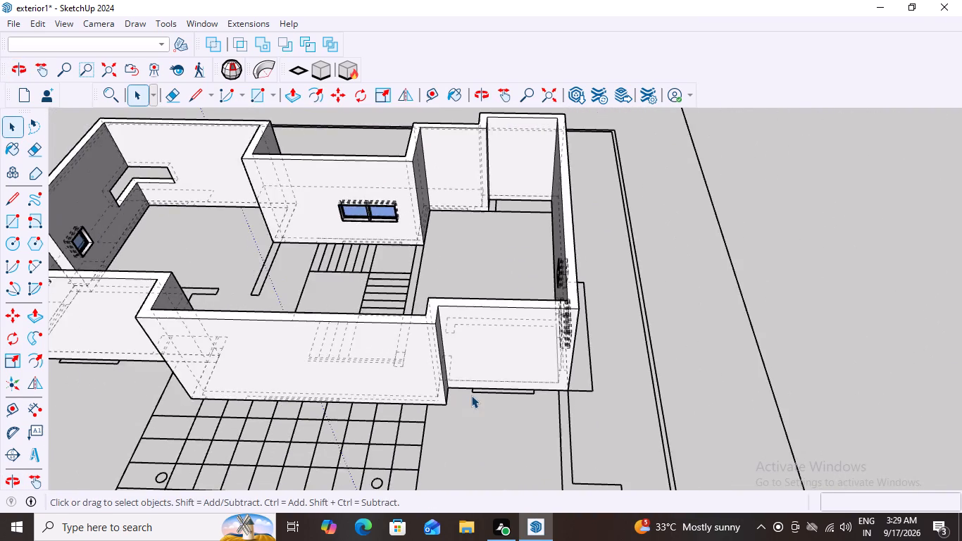
scroll(460, 399, down, 3)
middle_drag(135, 378, 203, 394)
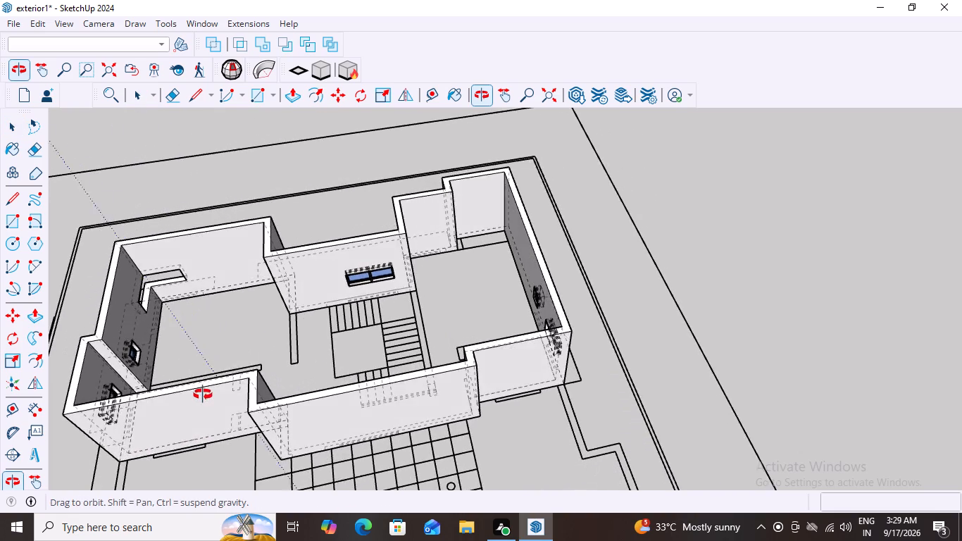
middle_drag(203, 394, 187, 357)
scroll(387, 442, up, 2)
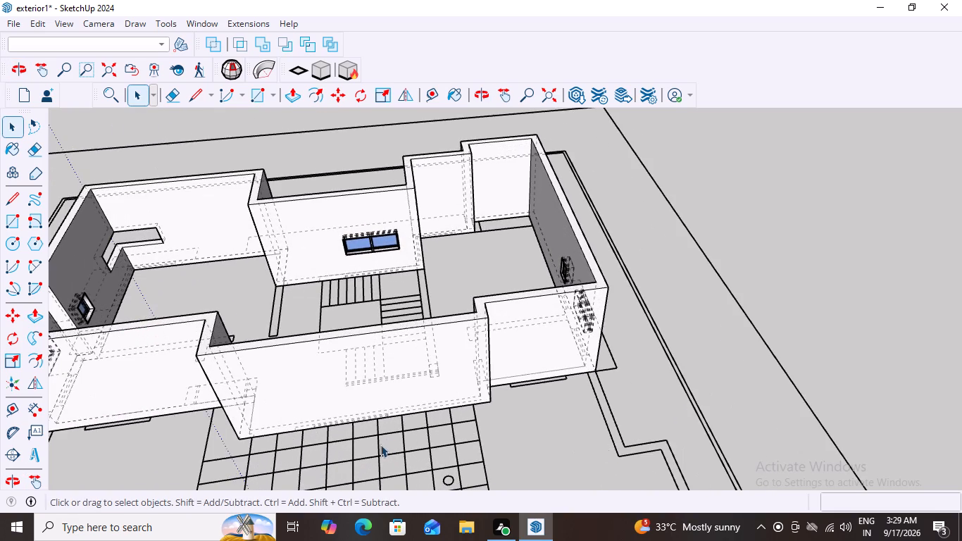
middle_drag(380, 444, 341, 461)
scroll(243, 443, up, 7)
scroll(330, 392, up, 9)
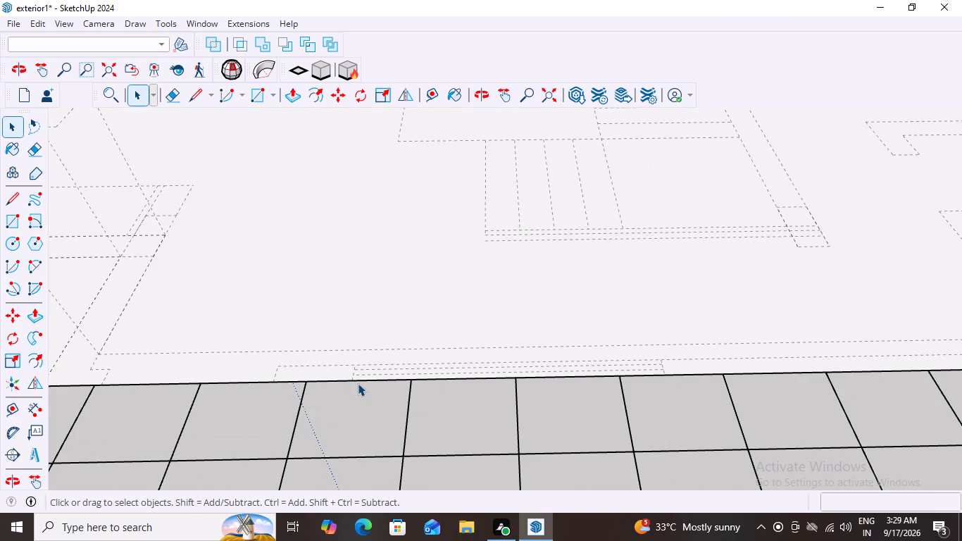
scroll(358, 383, down, 10)
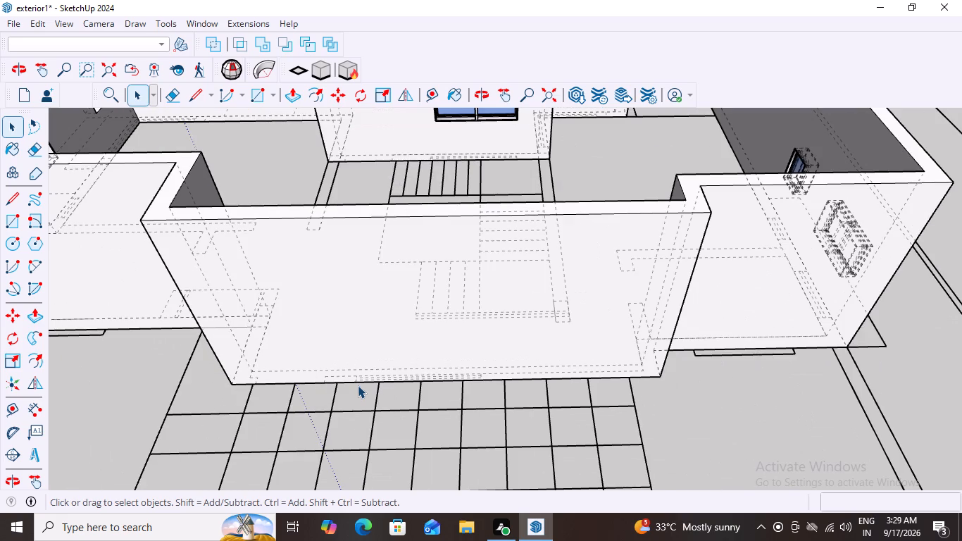
Turn off the back-edge display, open the house walls group for editing and select the projecting wall's face beside the paved grid.
key(k)
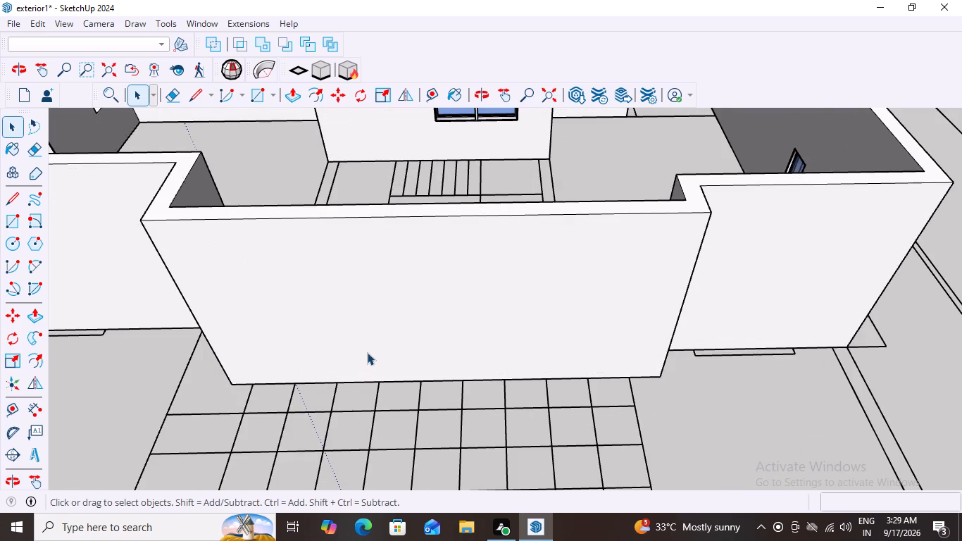
click(367, 352)
double_click(367, 352)
double_click(367, 352)
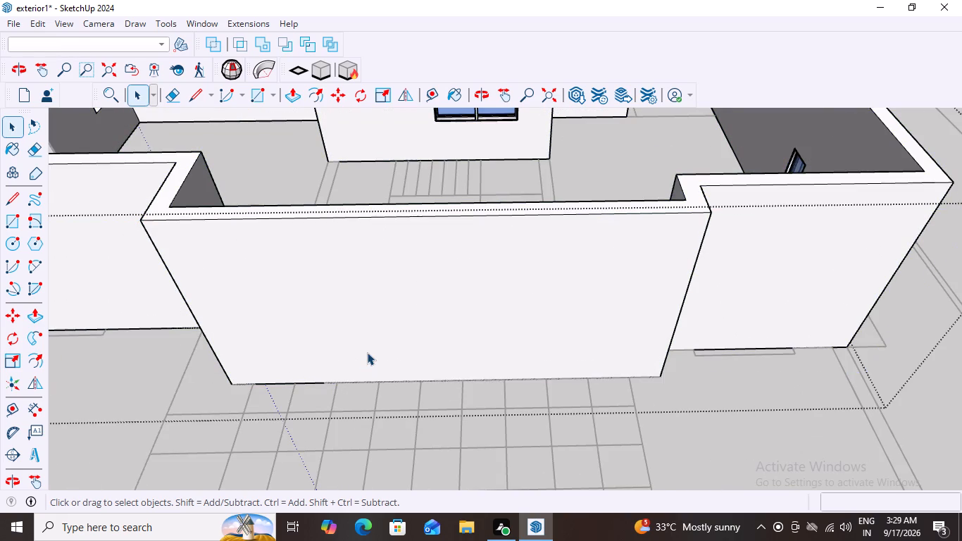
double_click(367, 352)
double_click(382, 329)
double_click(382, 329)
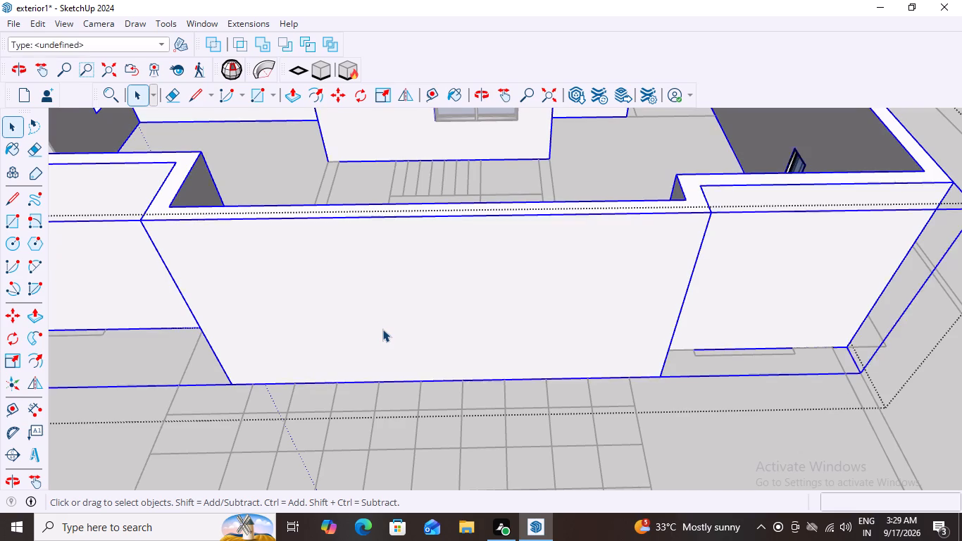
click(408, 306)
triple_click(408, 306)
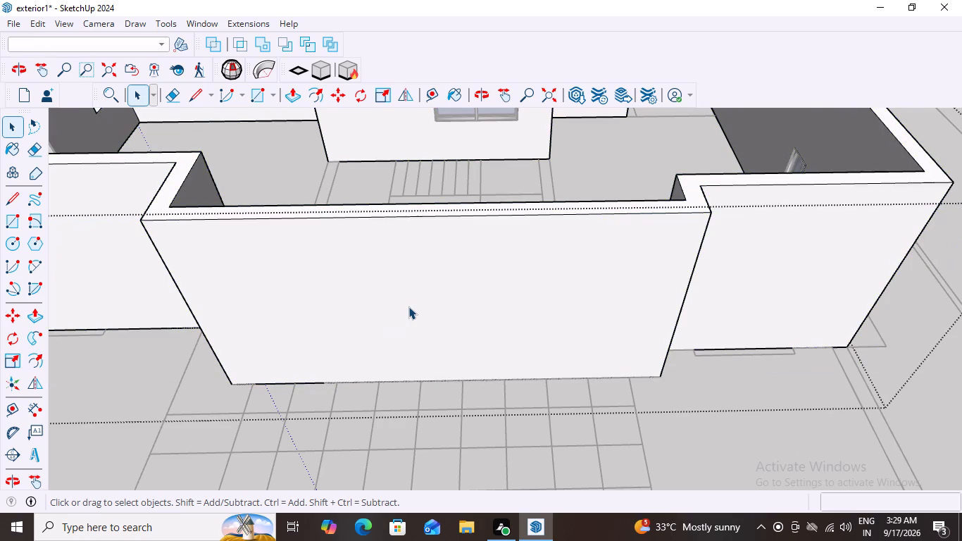
scroll(408, 306, down, 6)
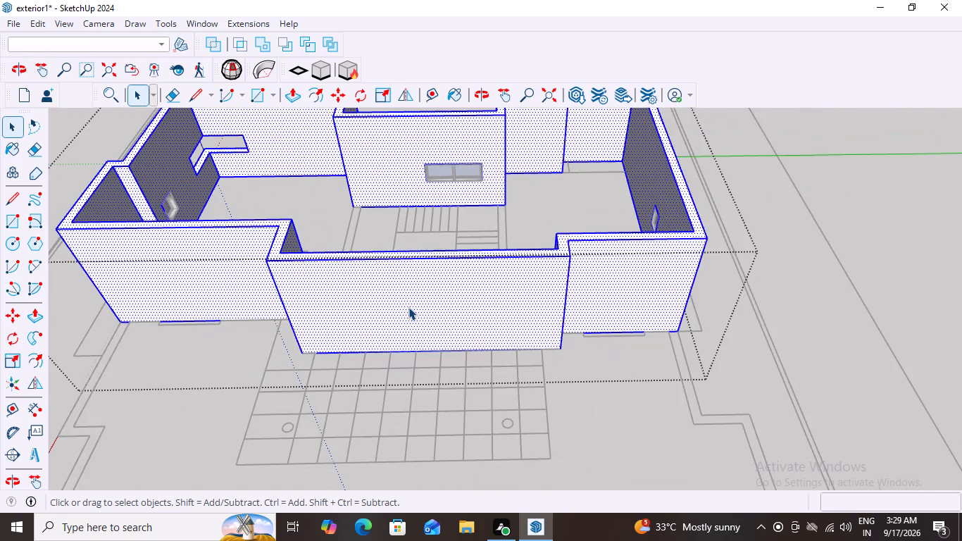
scroll(378, 336, up, 4)
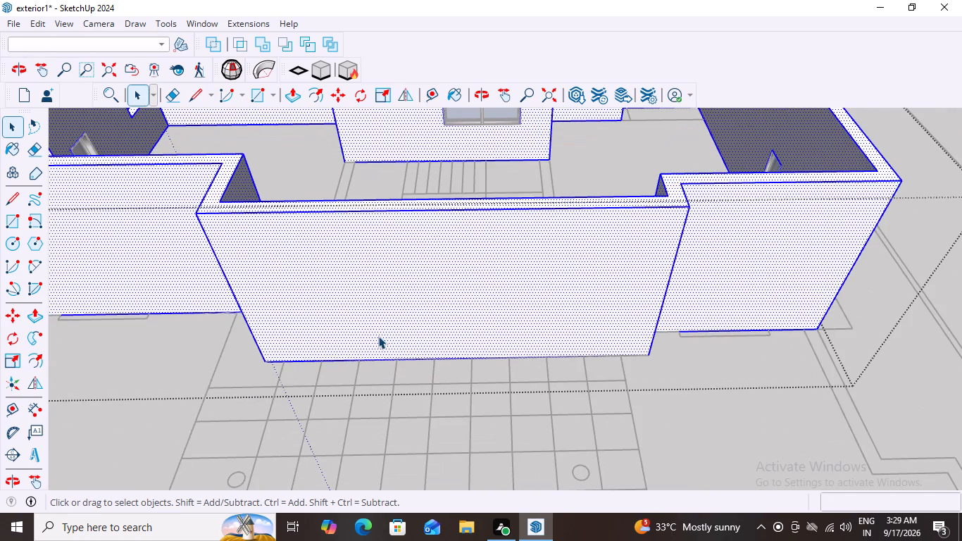
click(402, 304)
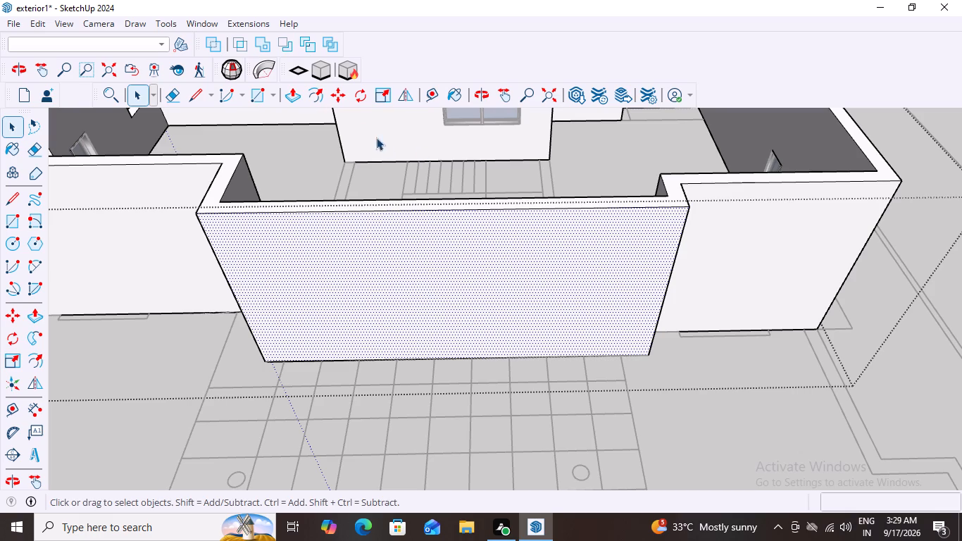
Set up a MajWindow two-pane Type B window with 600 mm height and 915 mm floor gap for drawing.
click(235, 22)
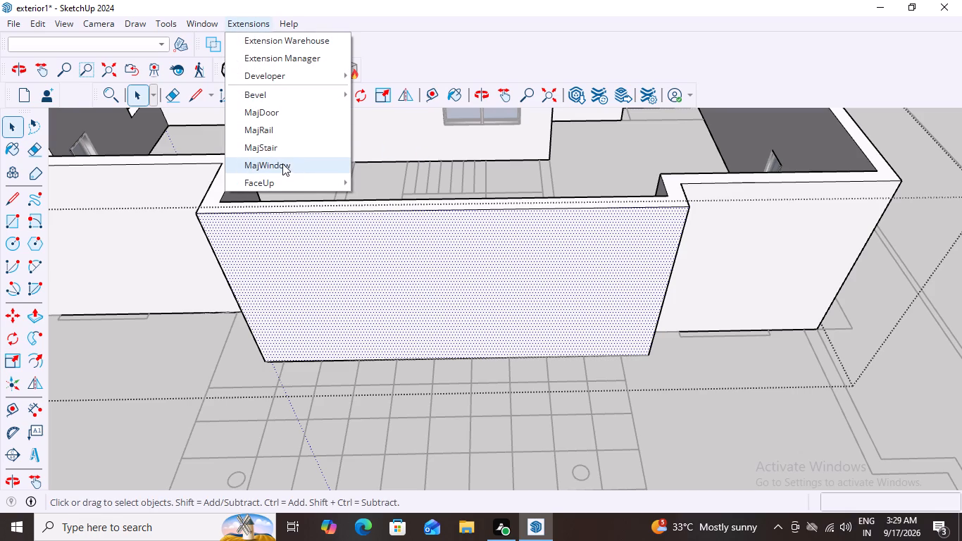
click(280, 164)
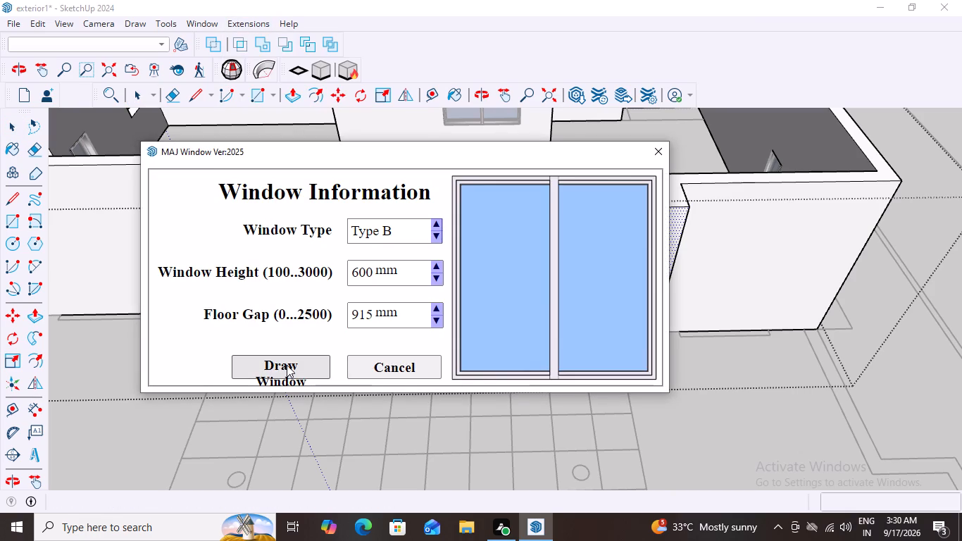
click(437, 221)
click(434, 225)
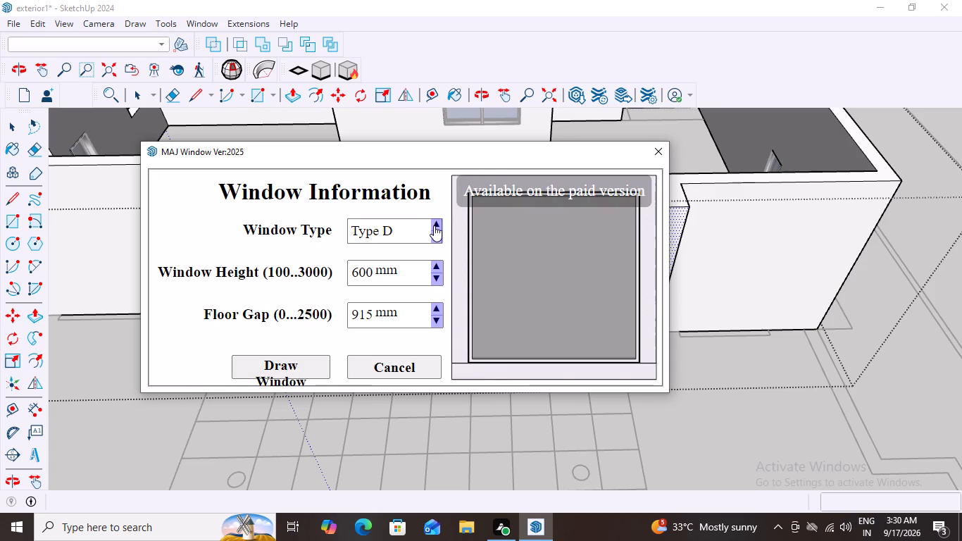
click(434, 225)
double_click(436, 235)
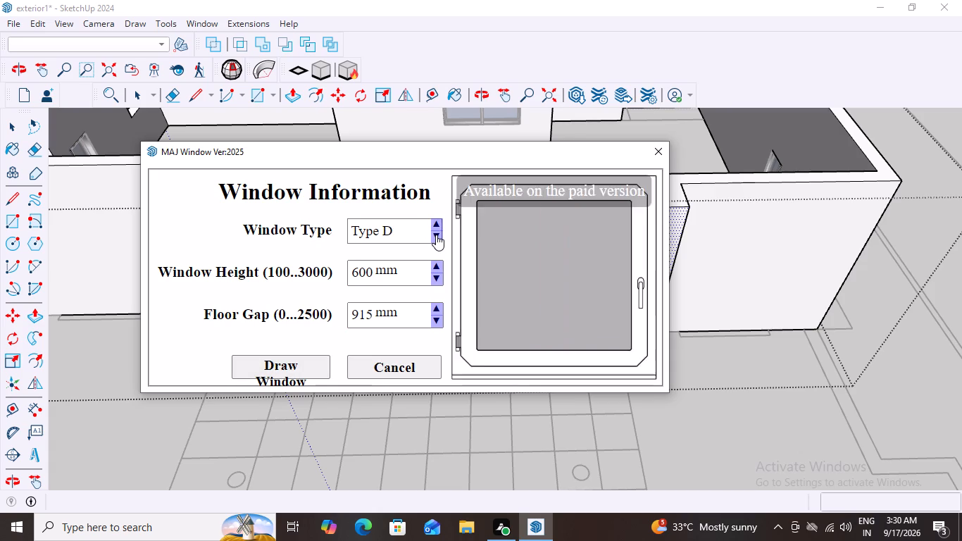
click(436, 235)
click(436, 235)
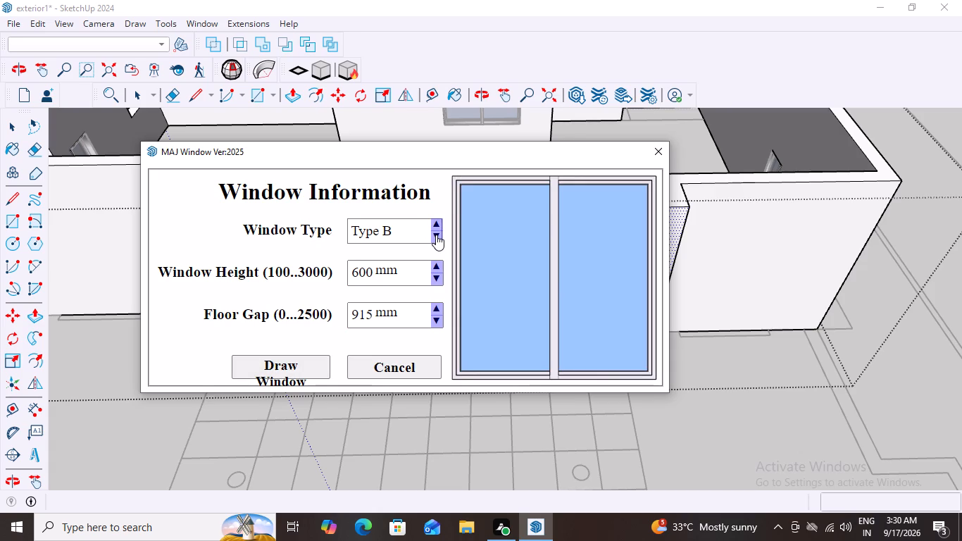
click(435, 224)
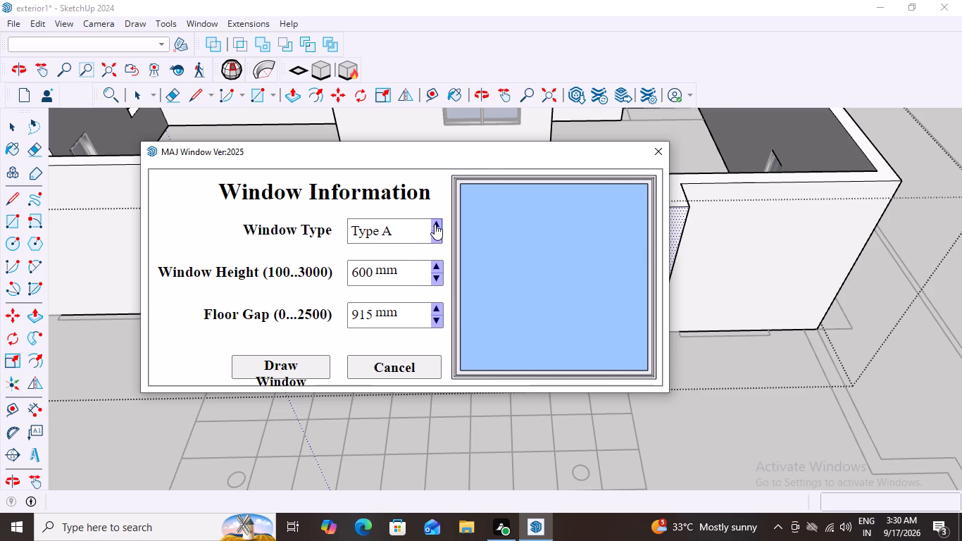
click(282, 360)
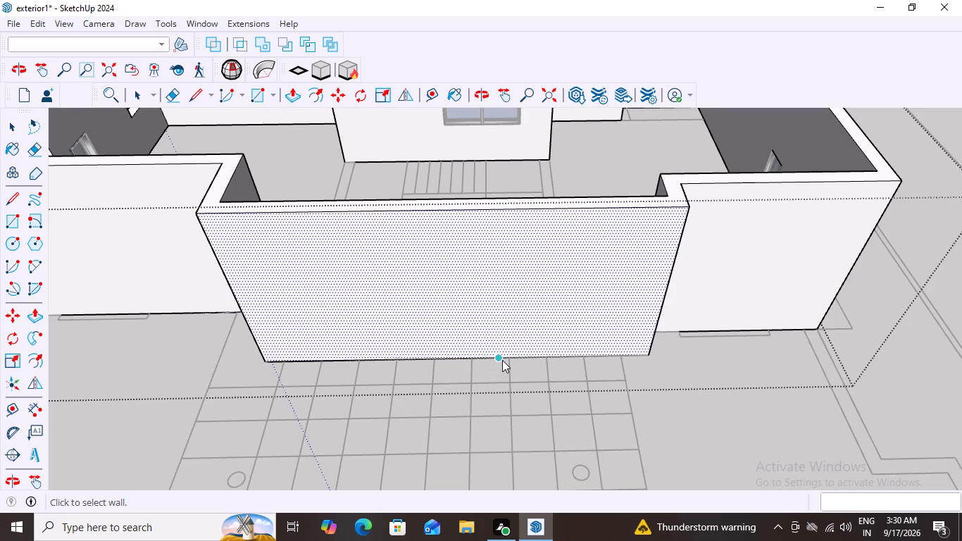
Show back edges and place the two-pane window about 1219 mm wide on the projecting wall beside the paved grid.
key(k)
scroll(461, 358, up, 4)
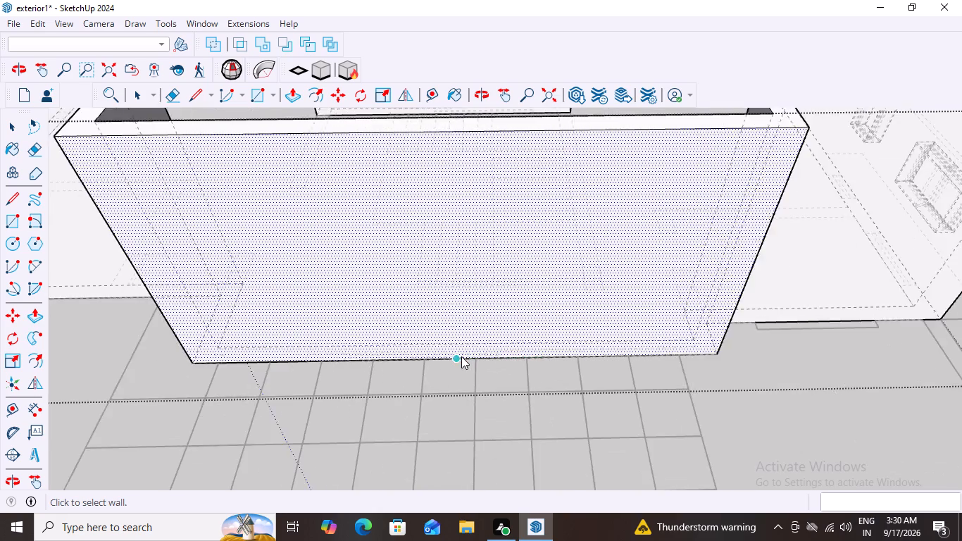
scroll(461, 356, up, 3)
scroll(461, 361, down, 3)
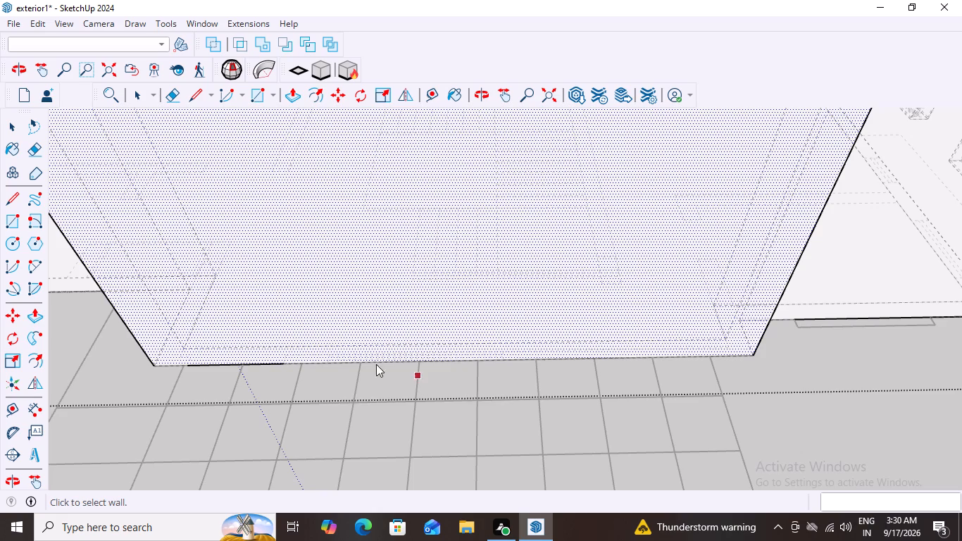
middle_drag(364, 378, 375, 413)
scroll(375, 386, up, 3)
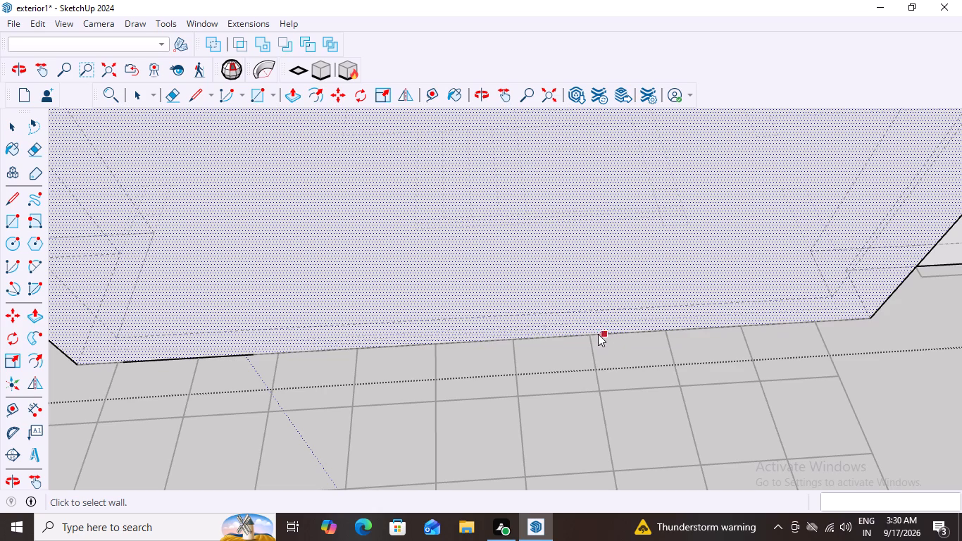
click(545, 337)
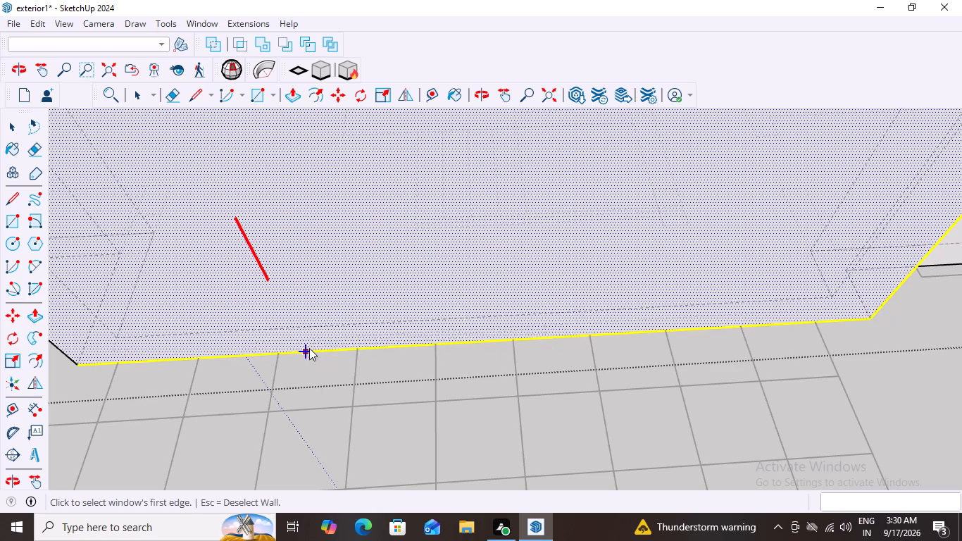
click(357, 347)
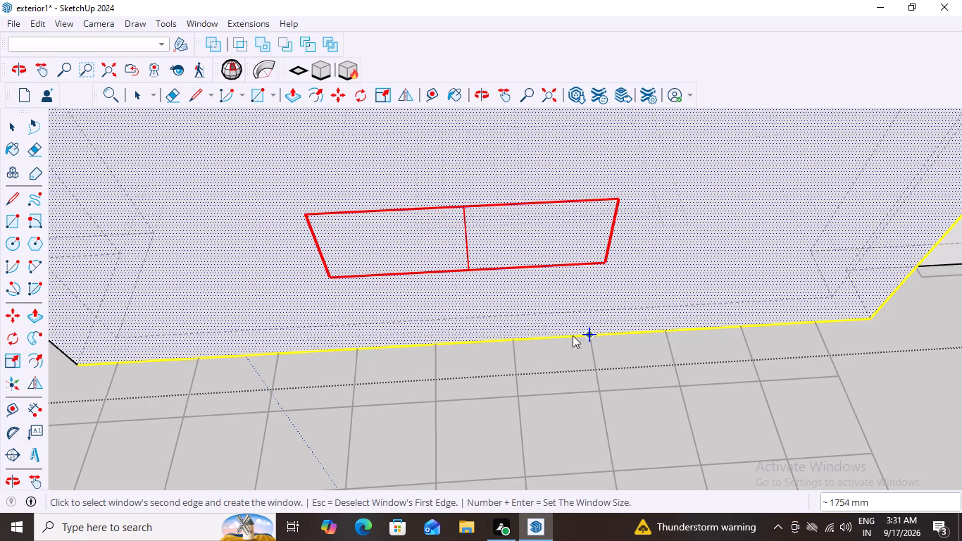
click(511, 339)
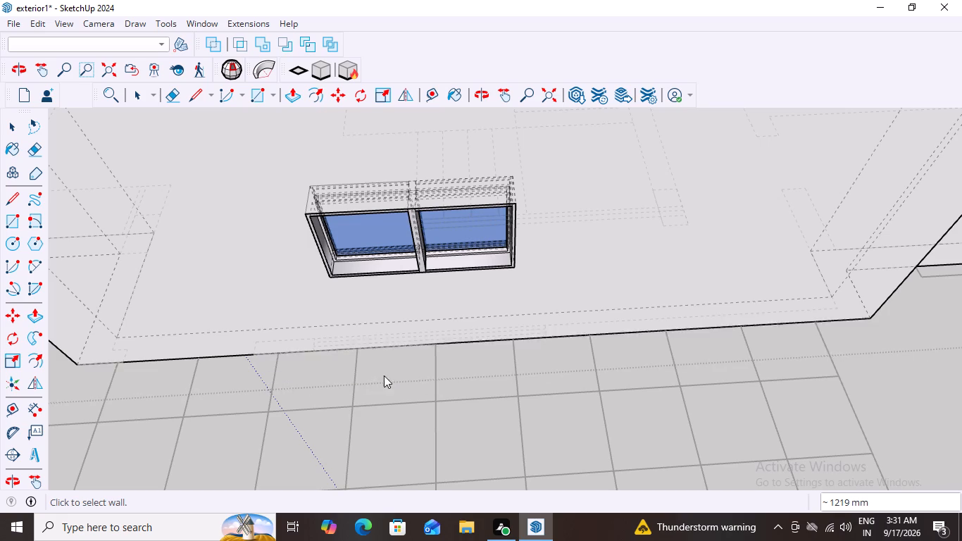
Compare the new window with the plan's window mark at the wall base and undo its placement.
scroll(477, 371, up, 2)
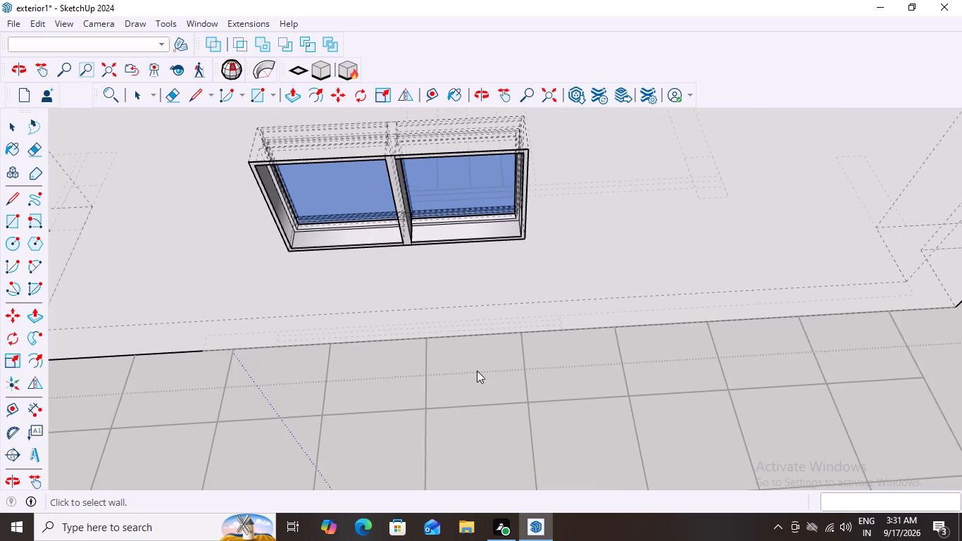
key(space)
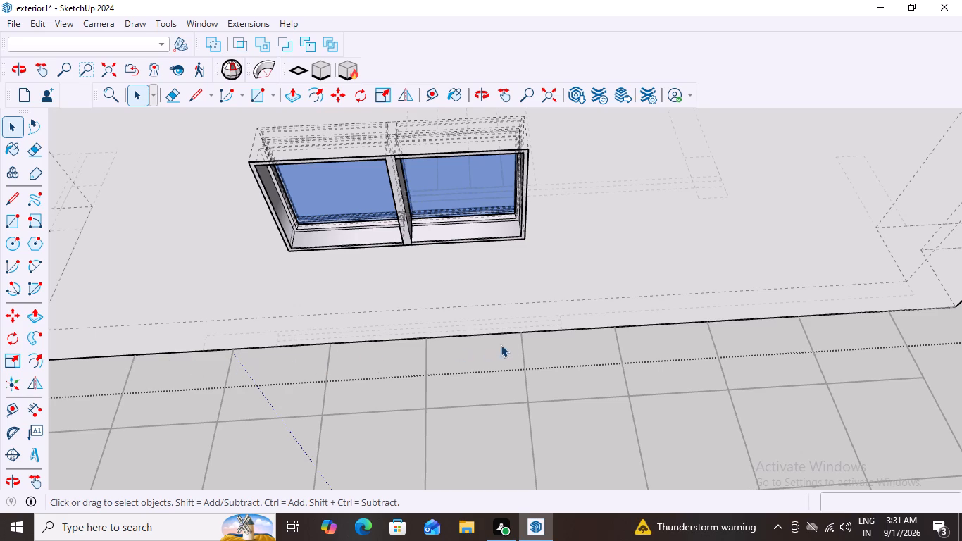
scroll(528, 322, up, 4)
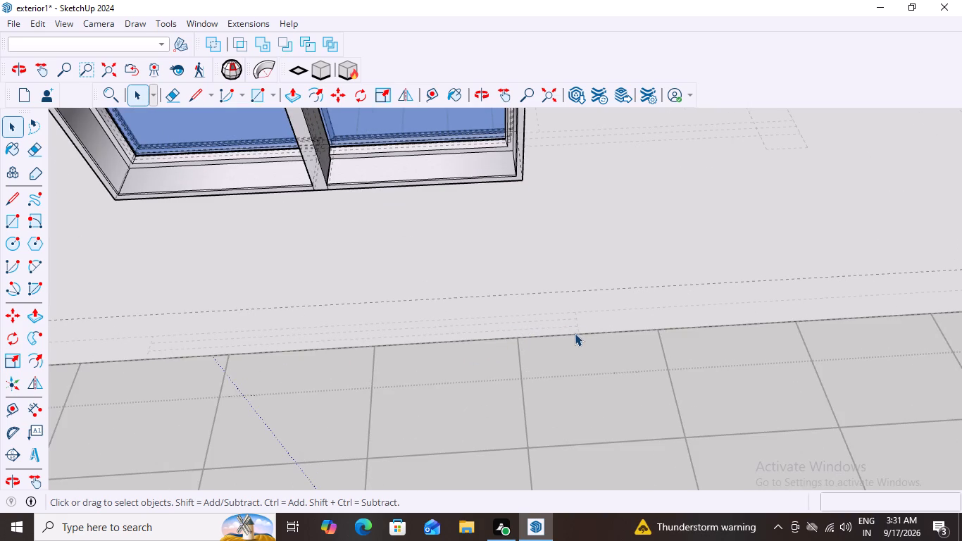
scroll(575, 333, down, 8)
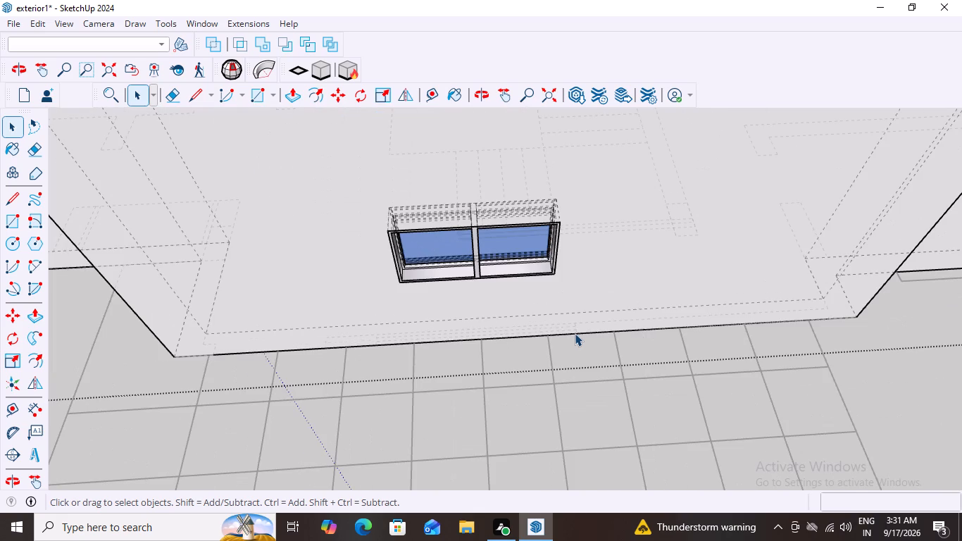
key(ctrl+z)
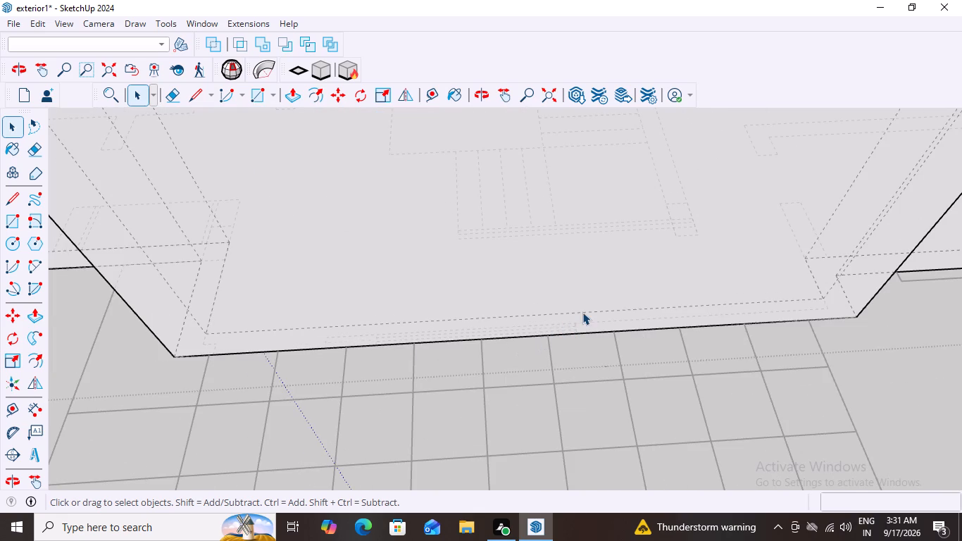
Finish editing the house walls group and return to the whole model.
scroll(582, 312, up, 10)
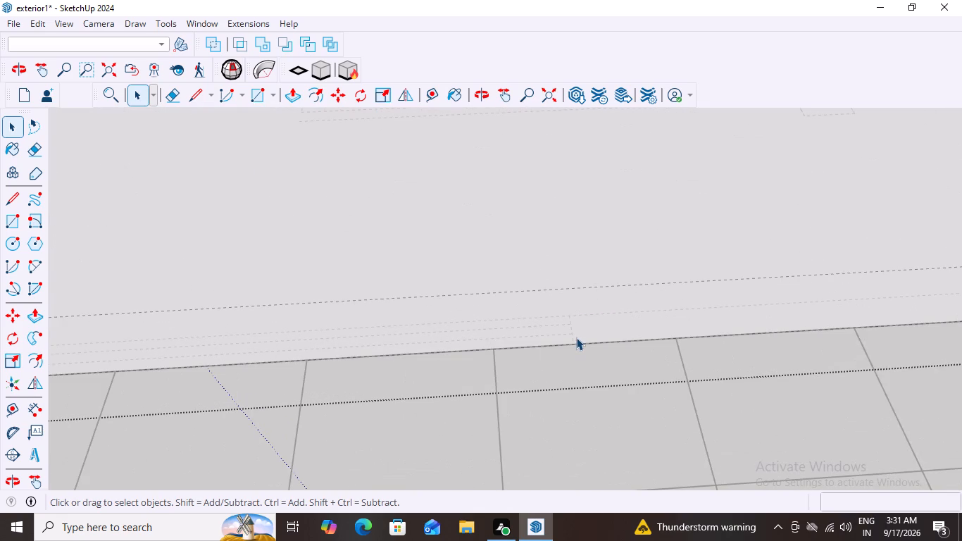
scroll(504, 342, down, 20)
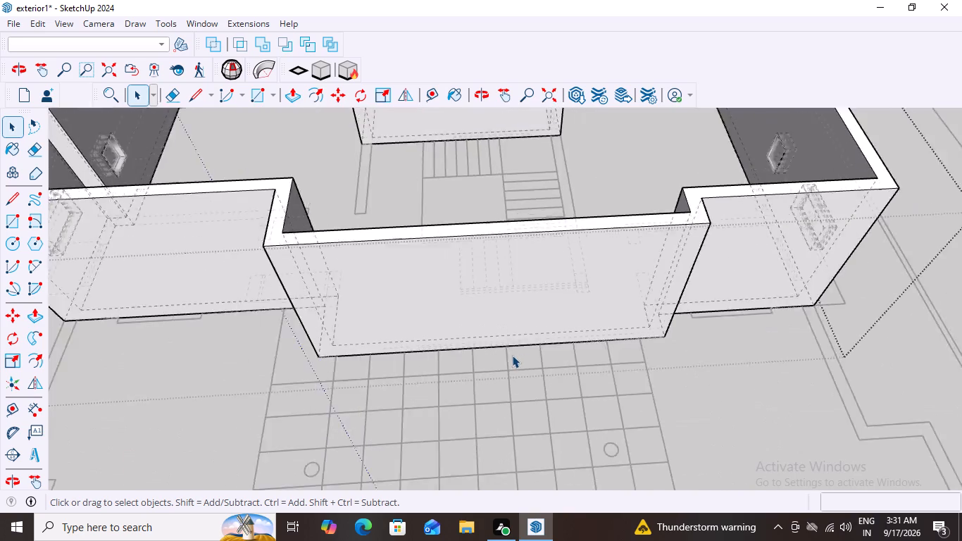
scroll(512, 355, down, 13)
middle_click(518, 352)
click(771, 162)
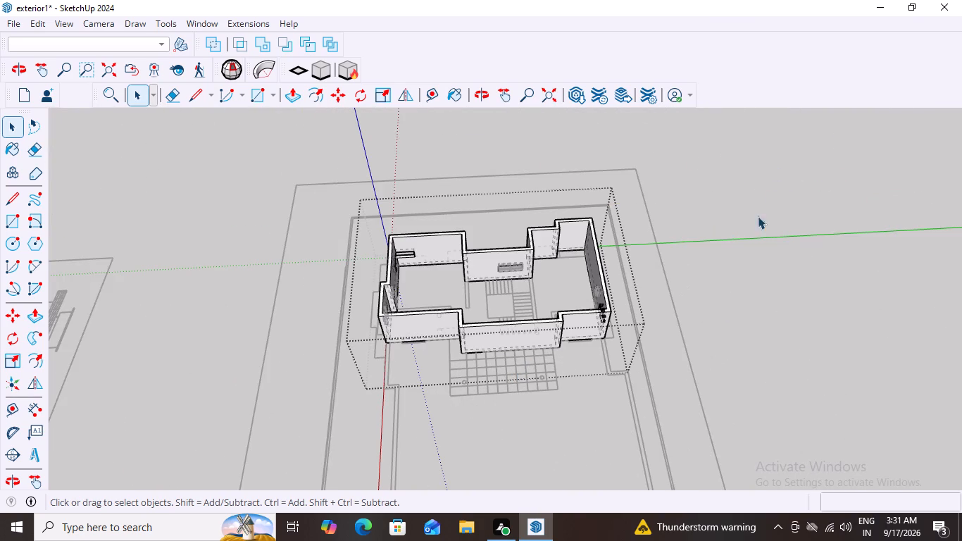
click(776, 178)
triple_click(775, 178)
triple_click(775, 178)
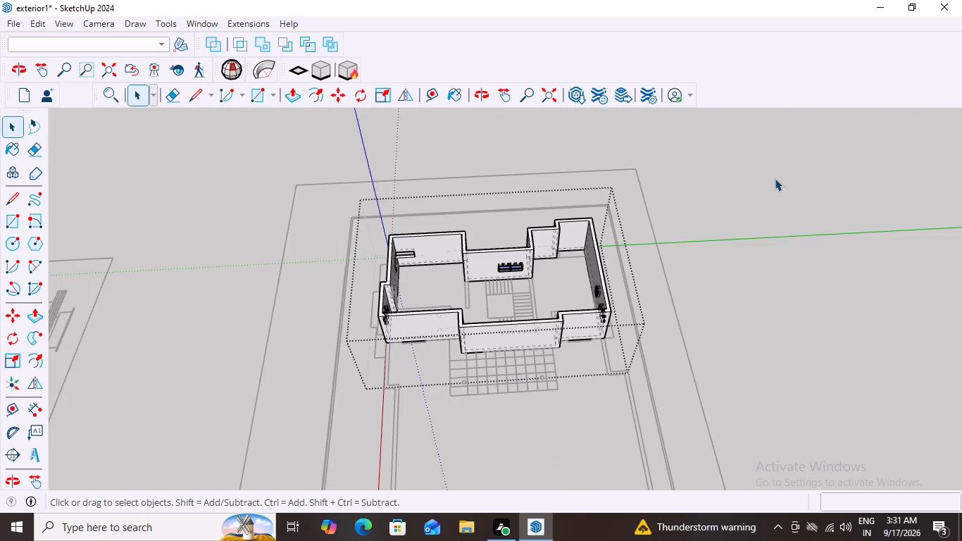
key(space)
click(735, 166)
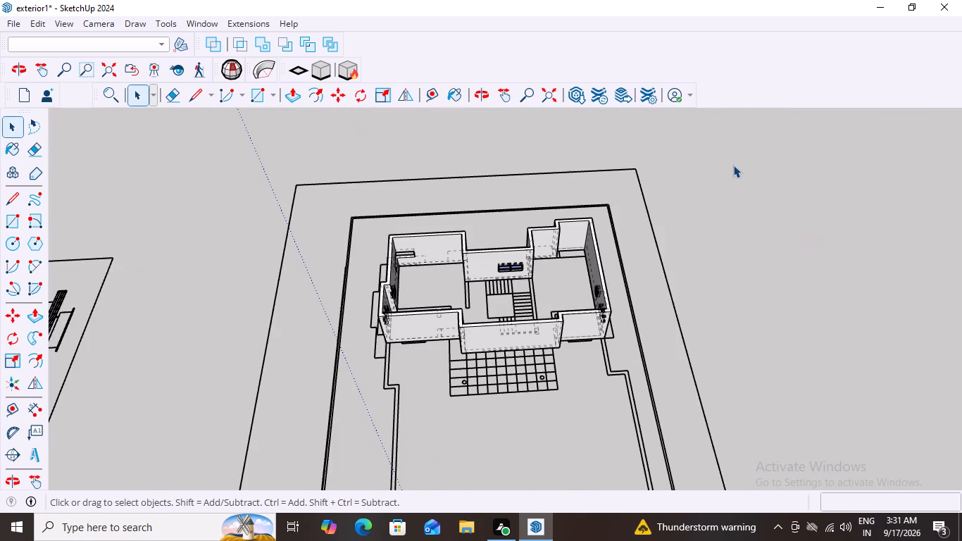
Examine the plan's window mark beneath the projecting wall beside the paved grid and its position along the wall.
scroll(520, 358, up, 17)
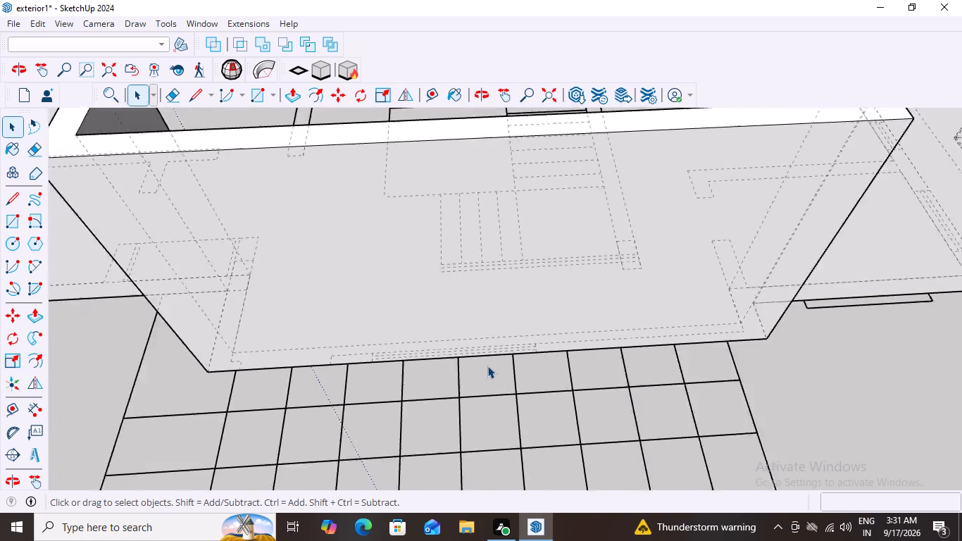
scroll(487, 366, up, 4)
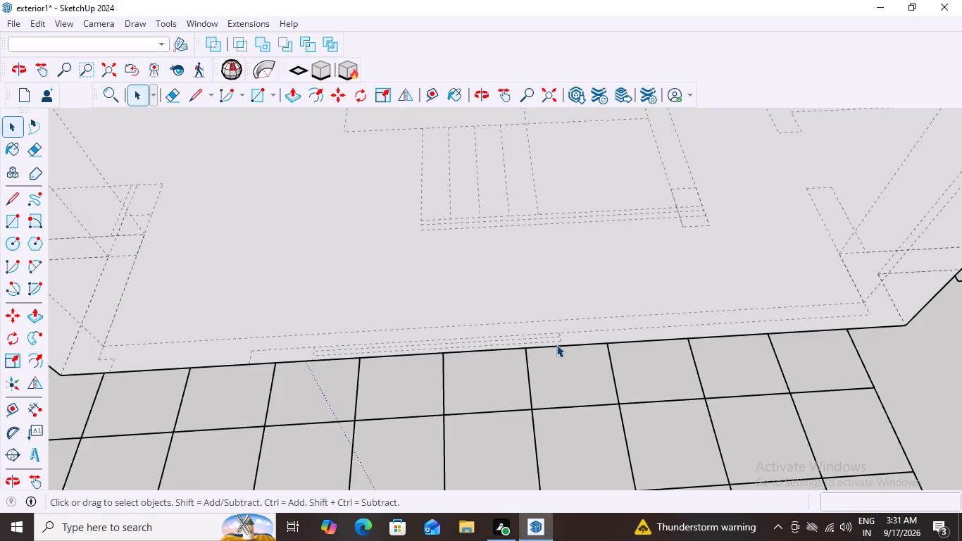
scroll(557, 344, down, 11)
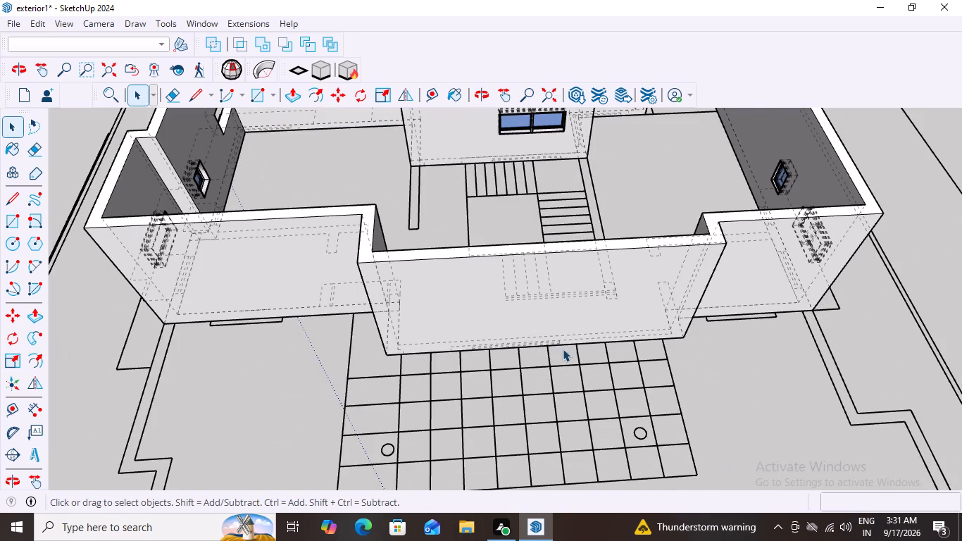
scroll(566, 342, down, 6)
middle_drag(558, 329, 554, 318)
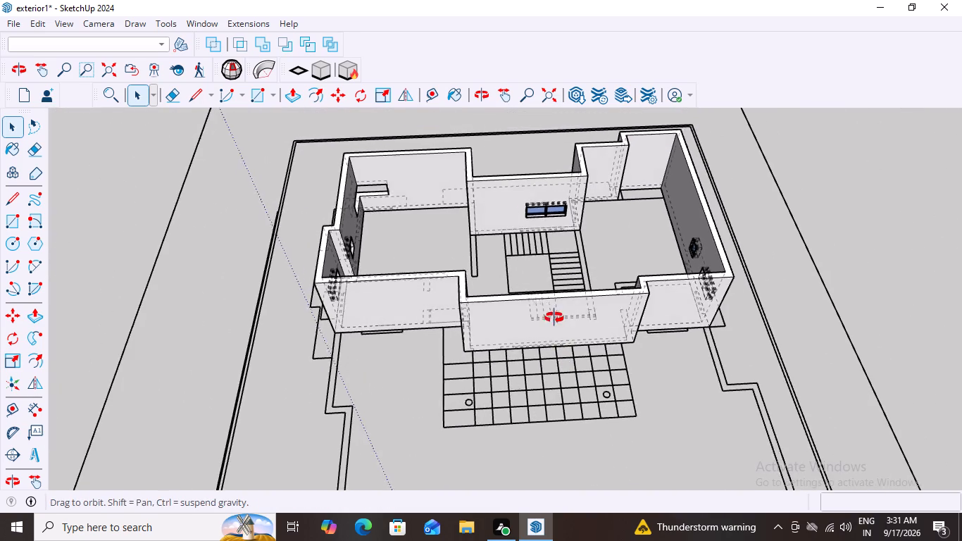
middle_drag(554, 318, 546, 299)
scroll(604, 364, up, 2)
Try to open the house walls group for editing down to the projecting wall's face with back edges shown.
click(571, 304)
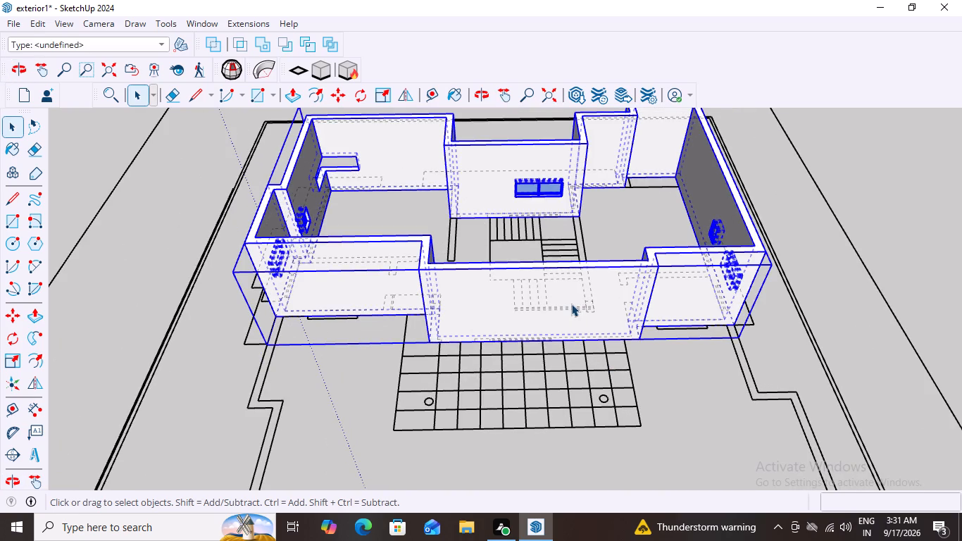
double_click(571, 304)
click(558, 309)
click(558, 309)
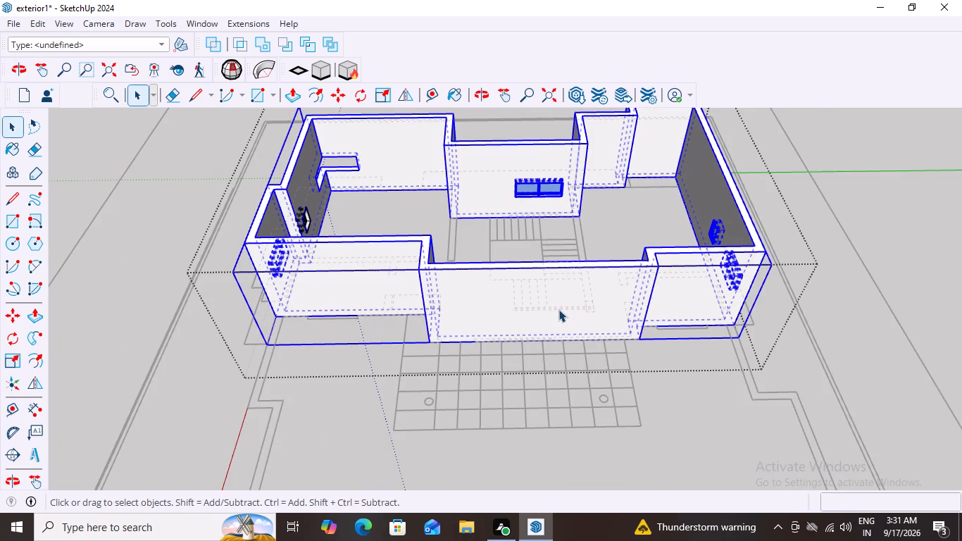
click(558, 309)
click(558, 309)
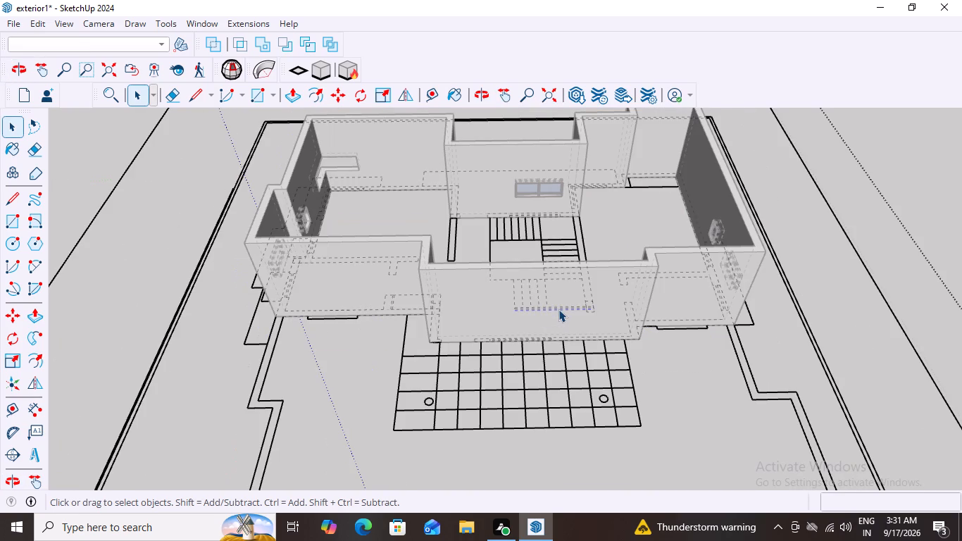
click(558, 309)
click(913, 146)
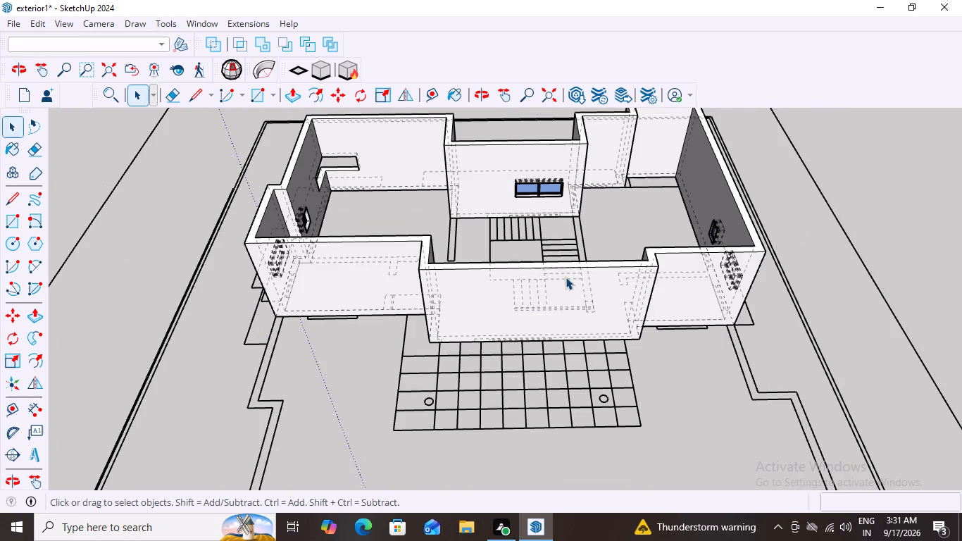
Turn off back edges and open the nested house walls group for editing down to the projecting wall's outer face.
key(k)
double_click(484, 301)
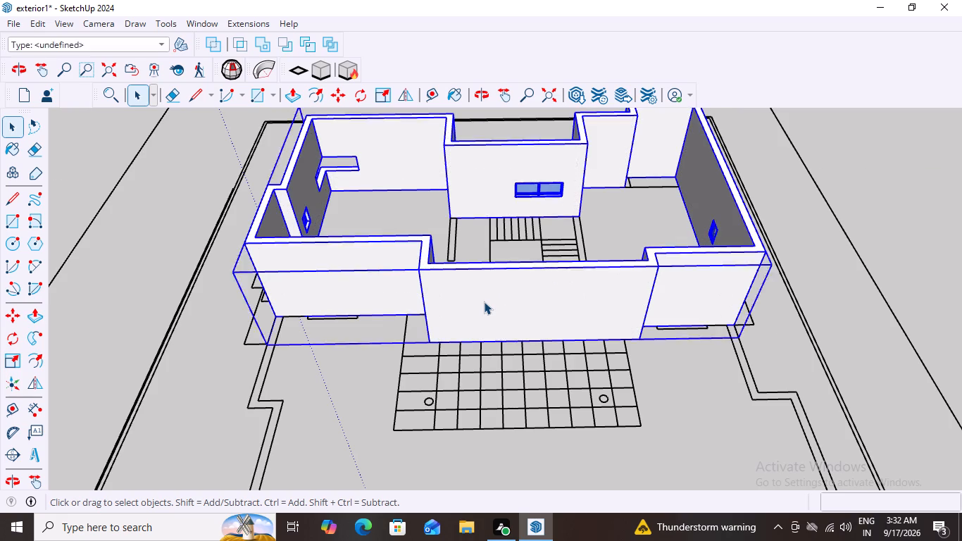
click(484, 301)
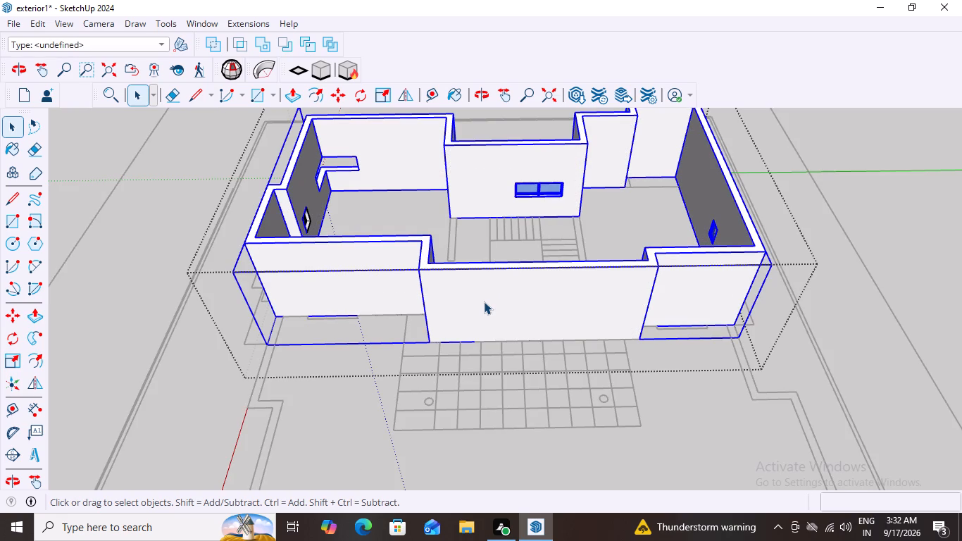
click(484, 301)
double_click(484, 301)
click(484, 301)
double_click(484, 301)
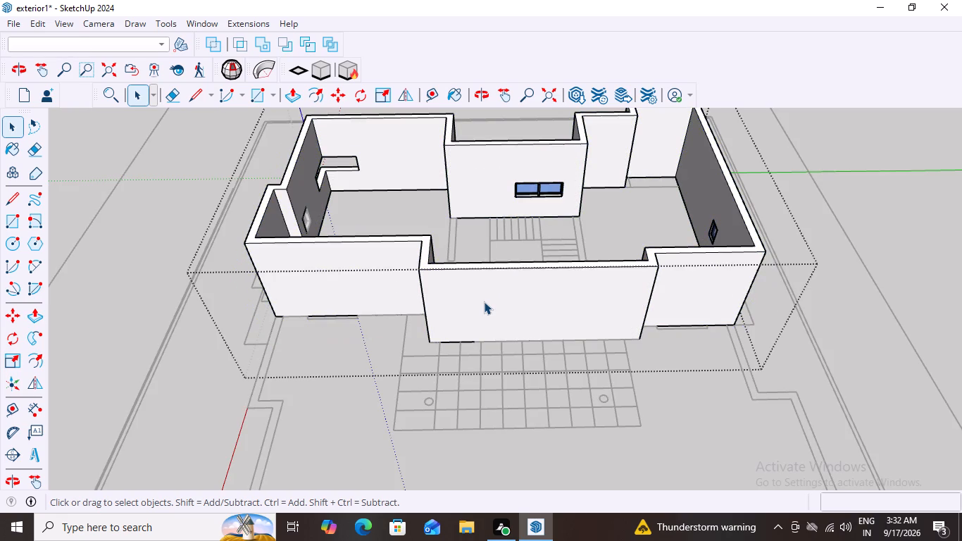
click(484, 301)
click(484, 301)
click(484, 301)
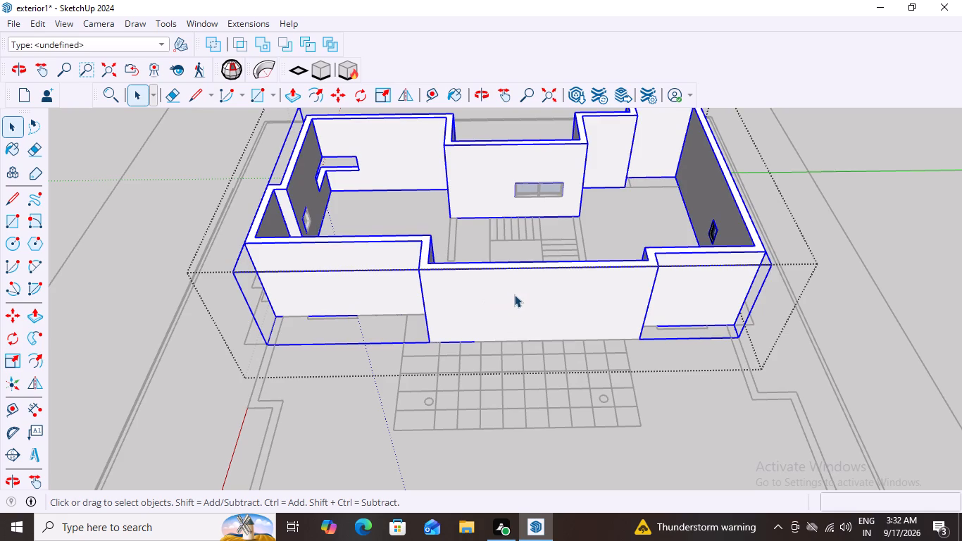
double_click(514, 294)
click(514, 294)
click(514, 294)
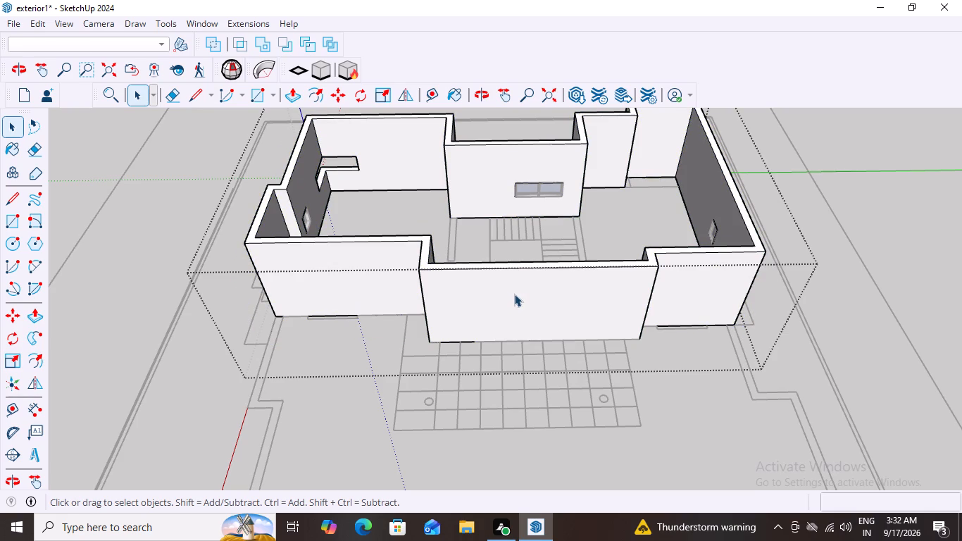
click(516, 309)
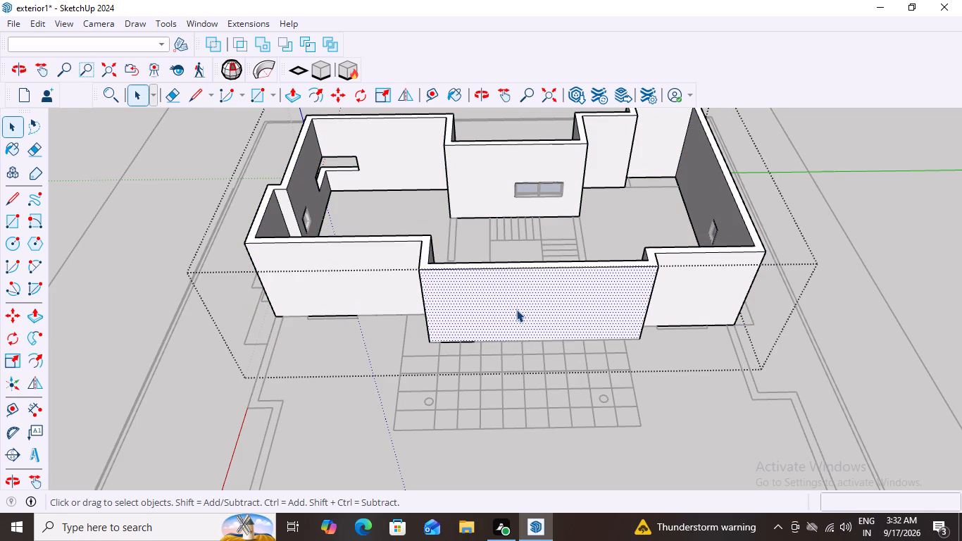
Add a two-pane MajWindow window about 2285 mm wide on the projecting wall above the paved grid.
click(249, 25)
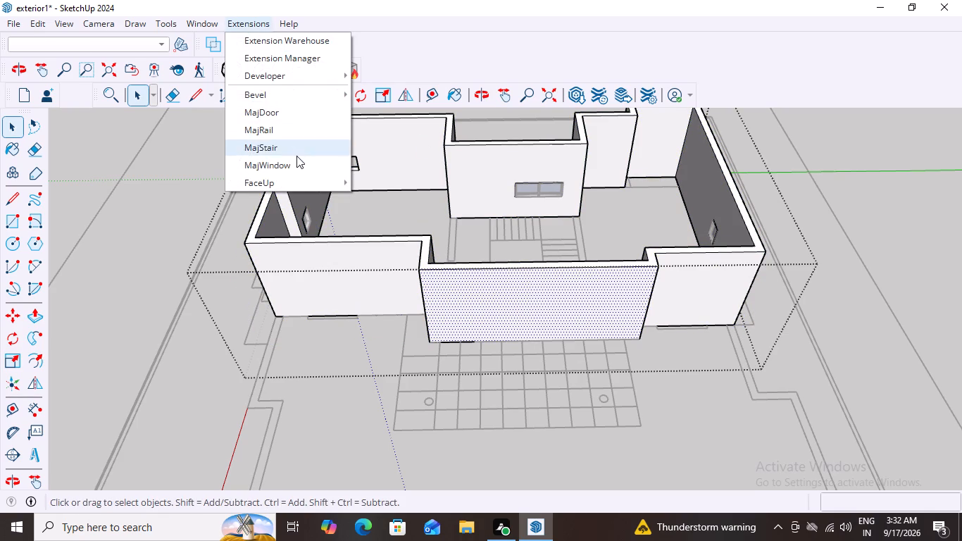
click(294, 163)
click(288, 364)
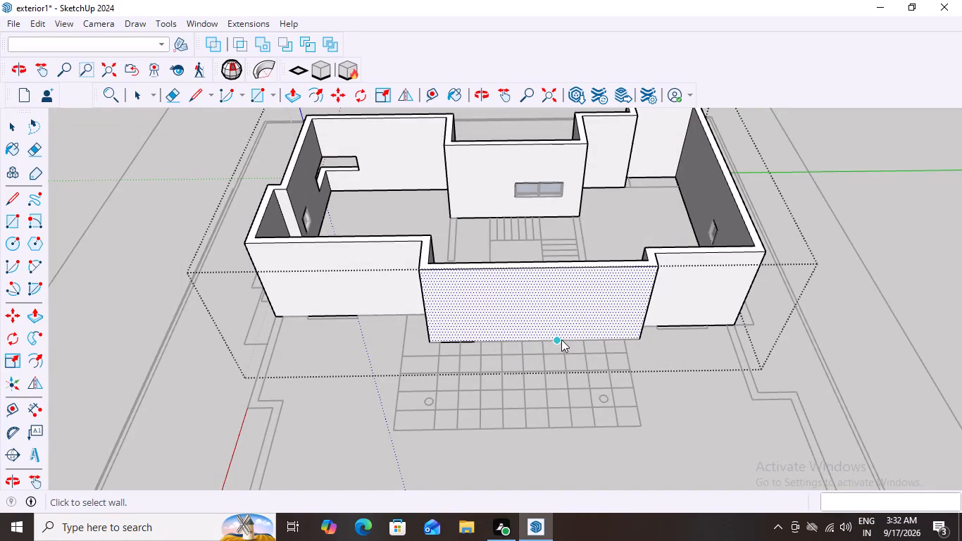
scroll(551, 340, up, 5)
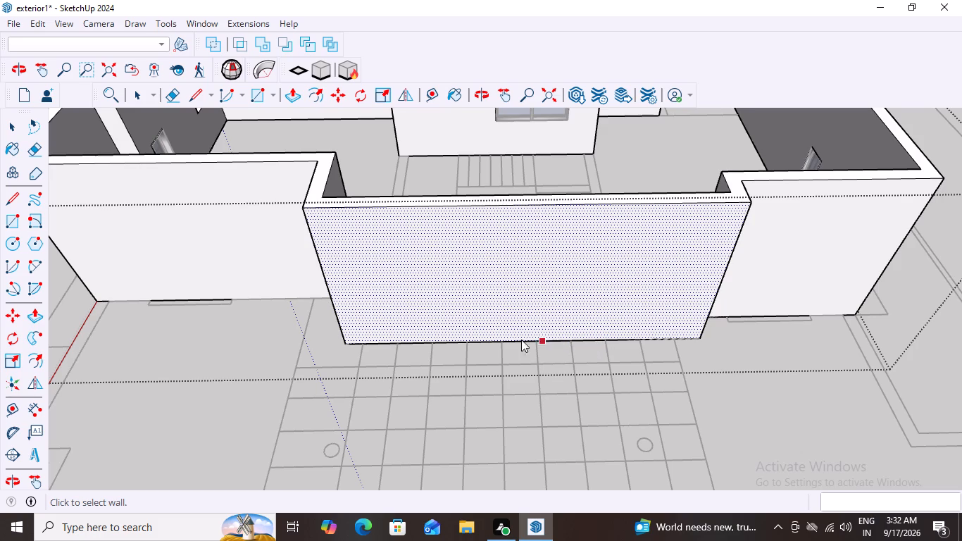
click(447, 342)
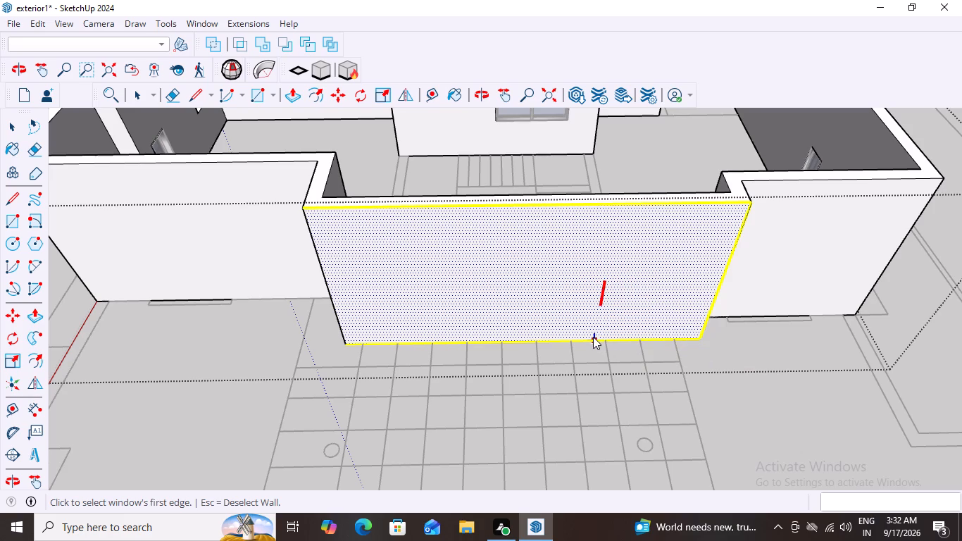
click(550, 340)
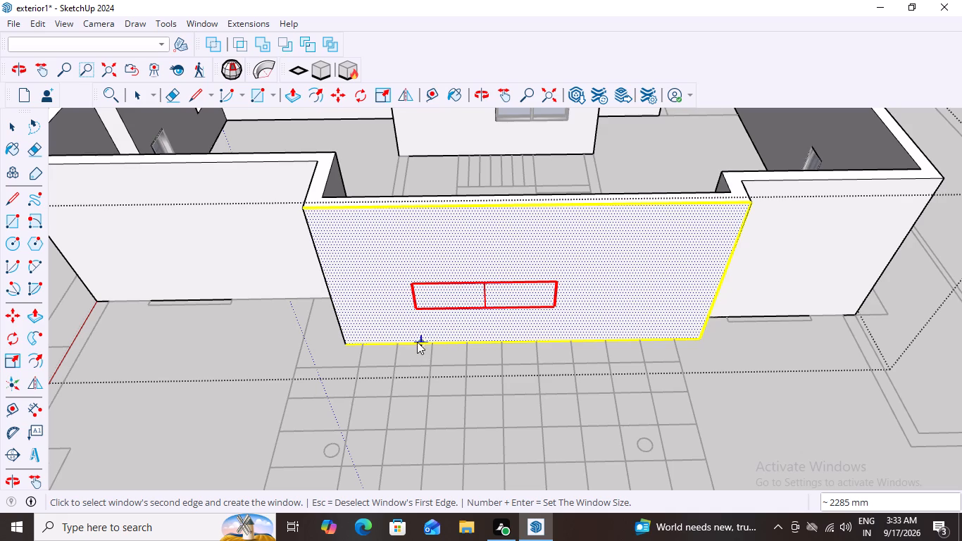
click(420, 341)
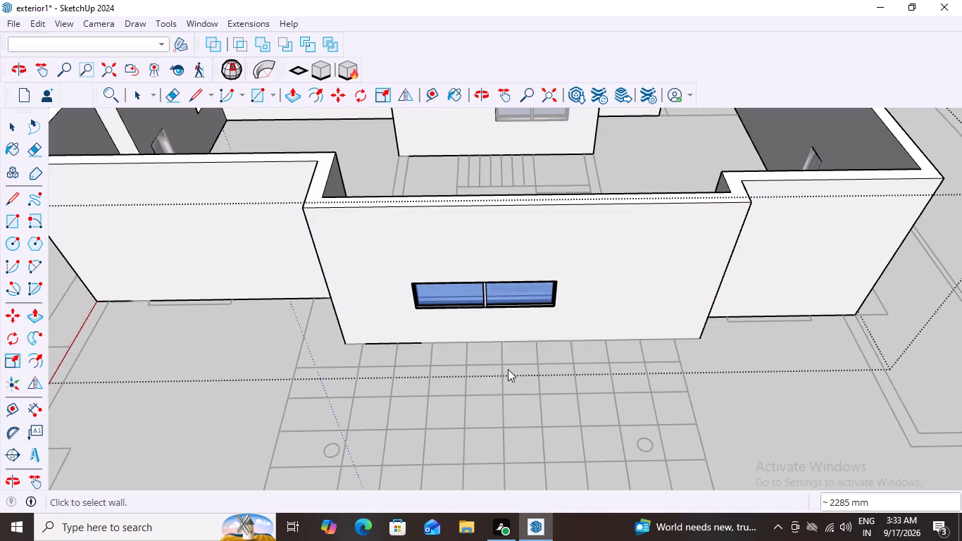
key(space)
click(234, 375)
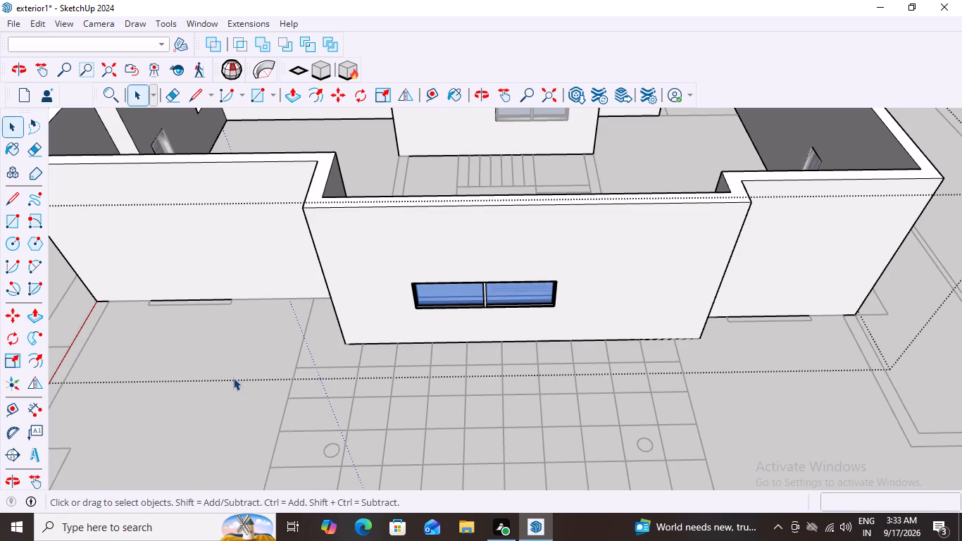
Finish editing the nested house walls group and return to the whole model.
middle_drag(384, 375, 263, 230)
scroll(452, 232, up, 19)
middle_drag(417, 313, 474, 336)
scroll(427, 325, down, 2)
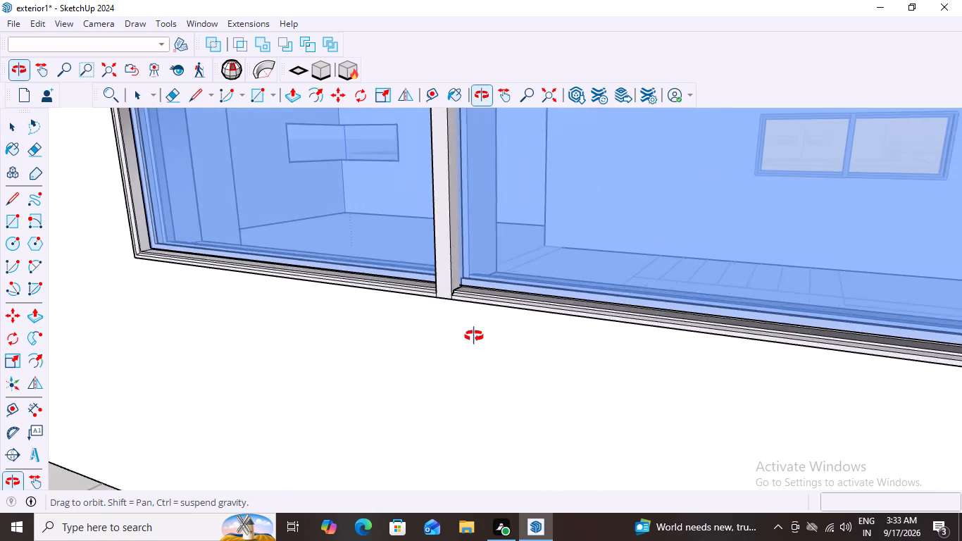
middle_drag(474, 336, 550, 332)
scroll(474, 336, down, 20)
scroll(474, 336, down, 10)
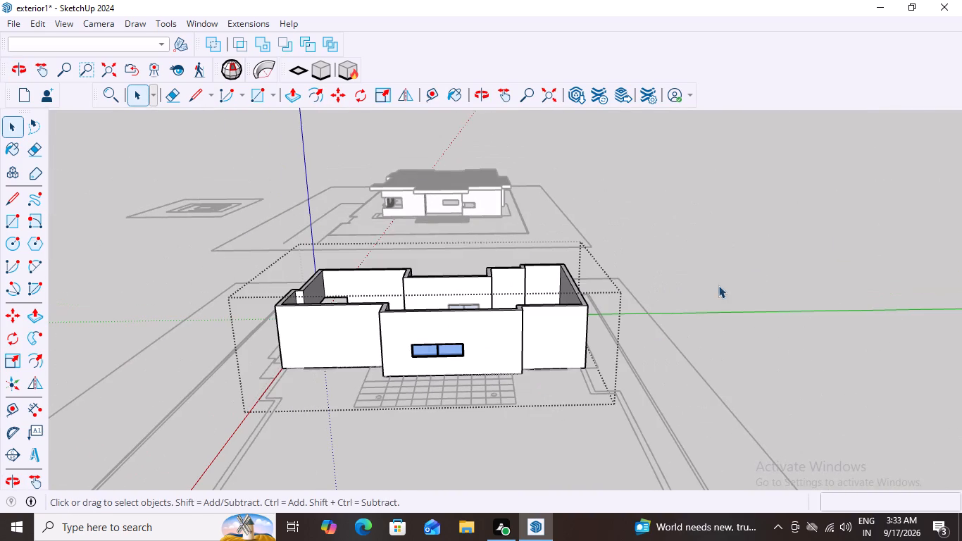
click(761, 217)
triple_click(741, 221)
double_click(737, 227)
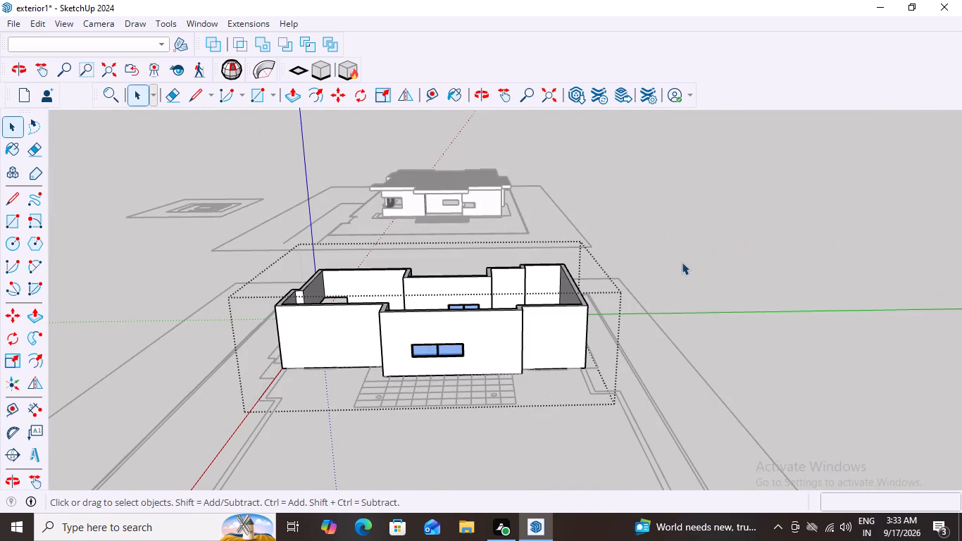
double_click(673, 270)
double_click(169, 267)
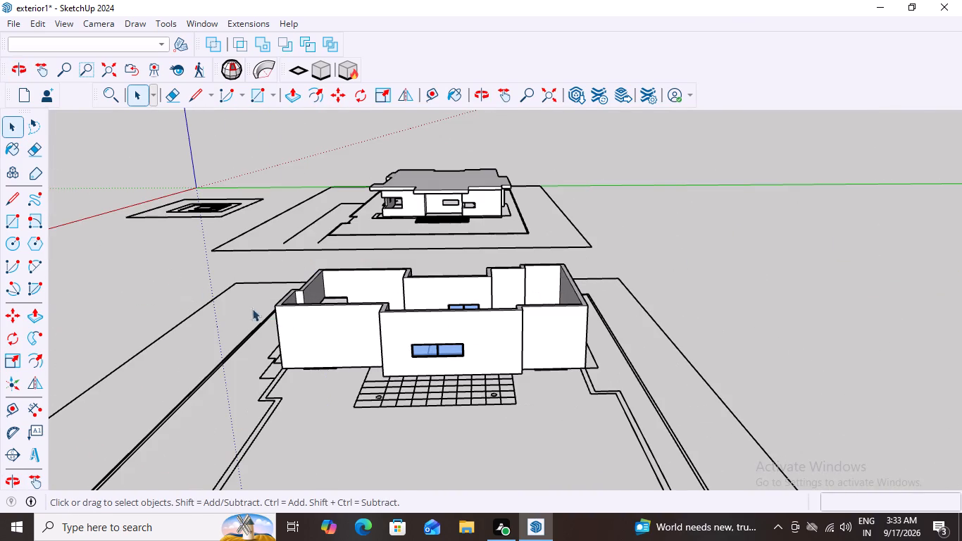
Examine the new window above the paved grid, the other walls' windows, and the side wall with the corner opening.
scroll(363, 378, up, 13)
scroll(499, 333, up, 2)
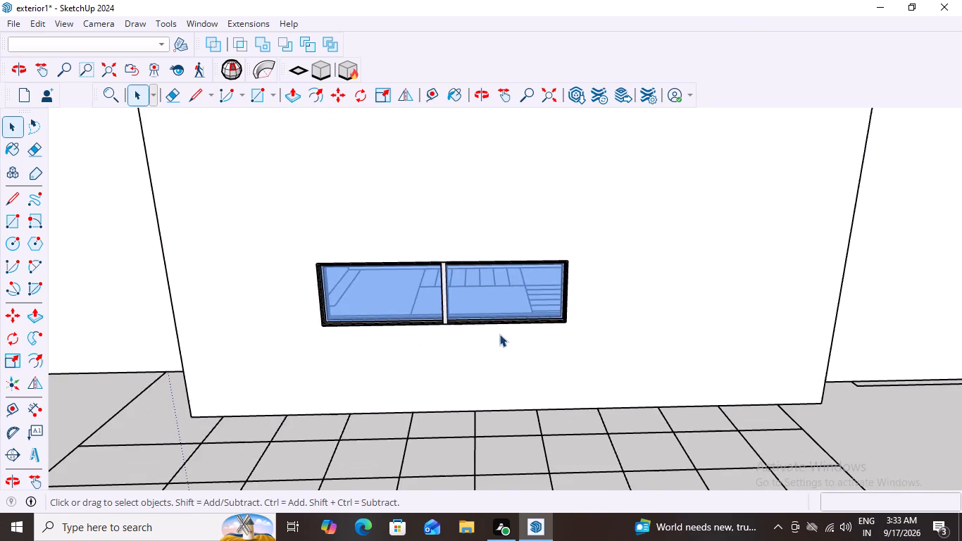
scroll(502, 335, down, 10)
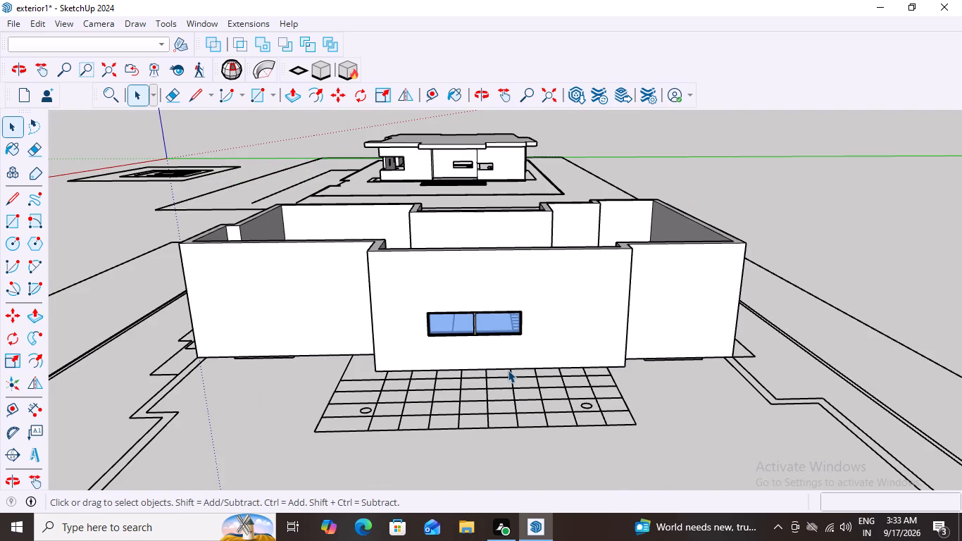
middle_drag(508, 370, 298, 387)
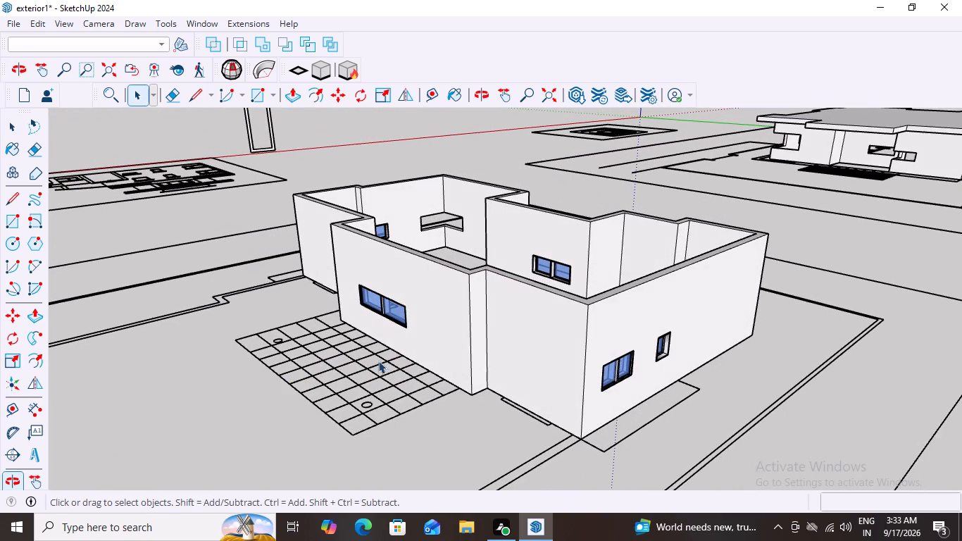
scroll(380, 359, up, 3)
middle_drag(388, 352, 780, 412)
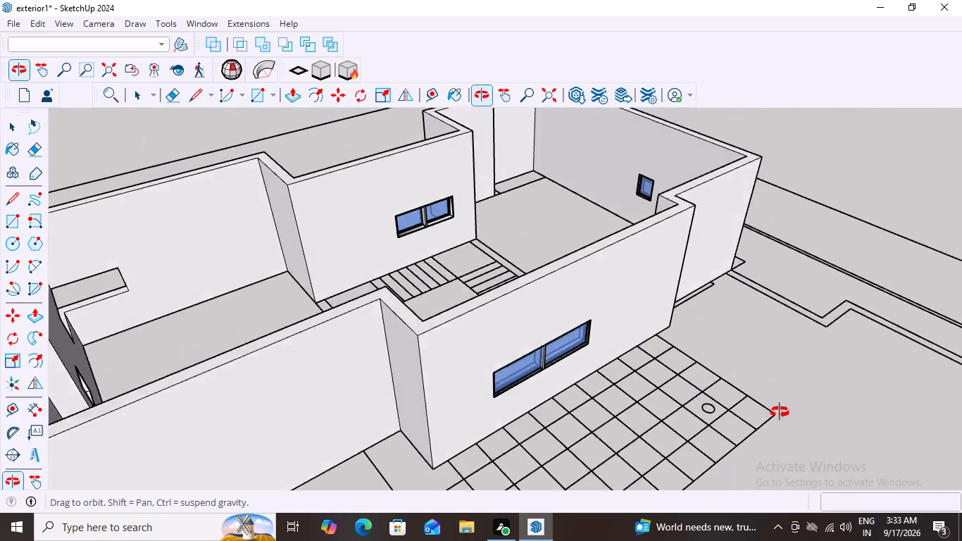
middle_drag(780, 412, 791, 384)
scroll(515, 365, down, 13)
middle_drag(281, 428, 463, 414)
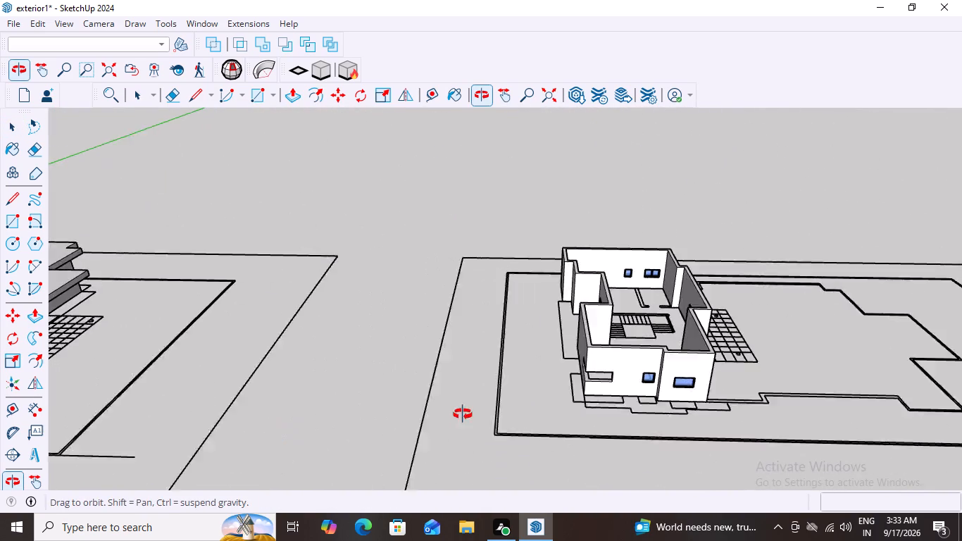
middle_drag(463, 414, 473, 404)
scroll(621, 361, up, 11)
middle_drag(674, 375, 673, 375)
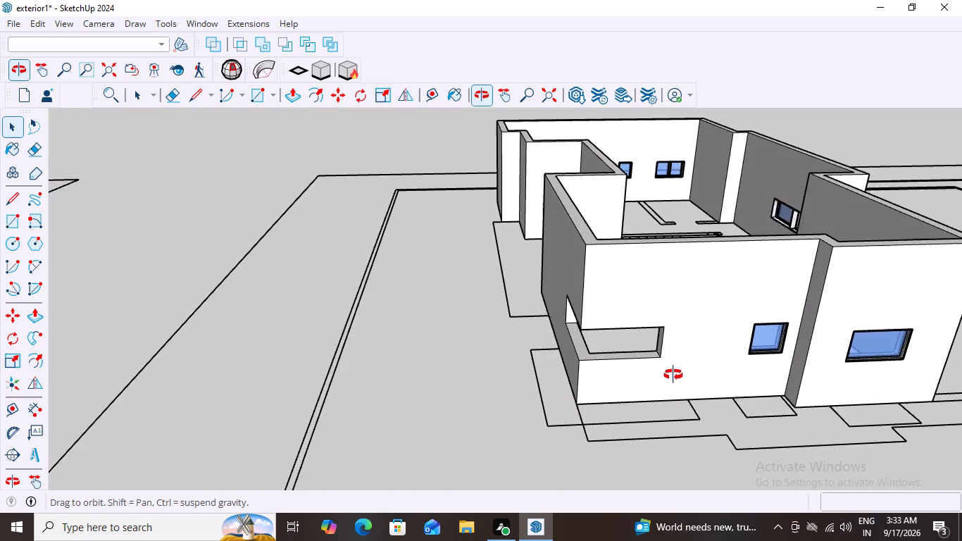
middle_drag(673, 375, 638, 359)
scroll(651, 346, down, 11)
middle_drag(796, 375, 786, 314)
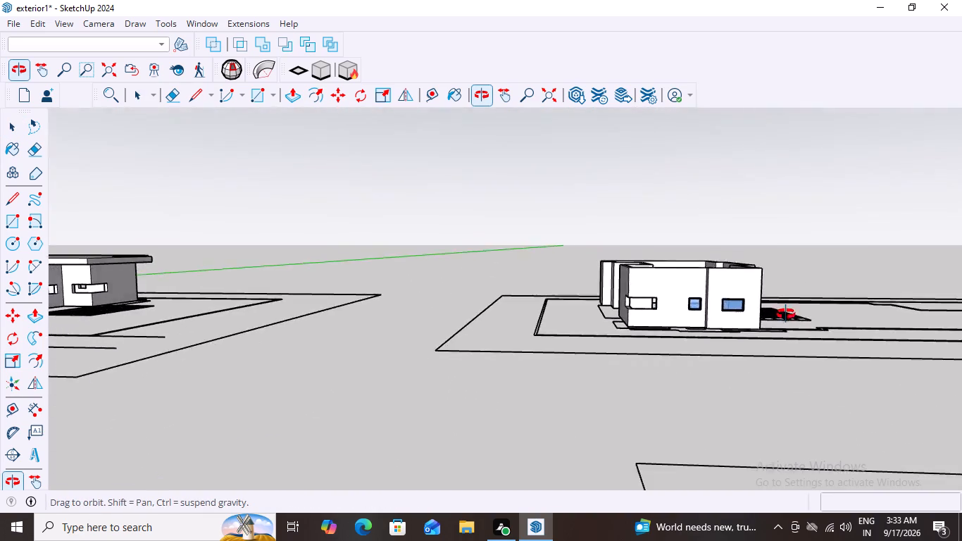
middle_drag(786, 314, 778, 348)
scroll(778, 347, up, 1)
scroll(630, 367, up, 8)
middle_drag(913, 413, 925, 416)
scroll(922, 416, down, 12)
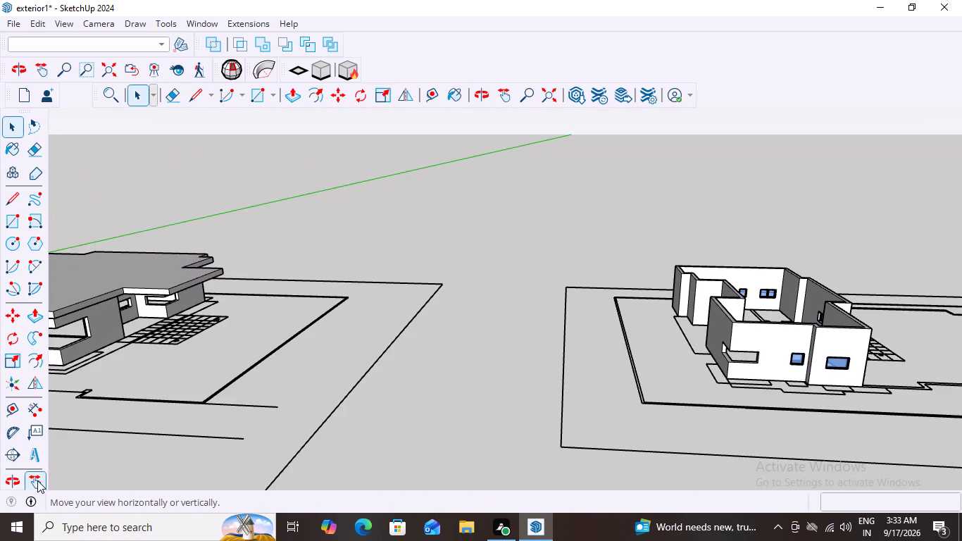
click(36, 478)
drag(833, 380, 601, 363)
scroll(654, 350, up, 2)
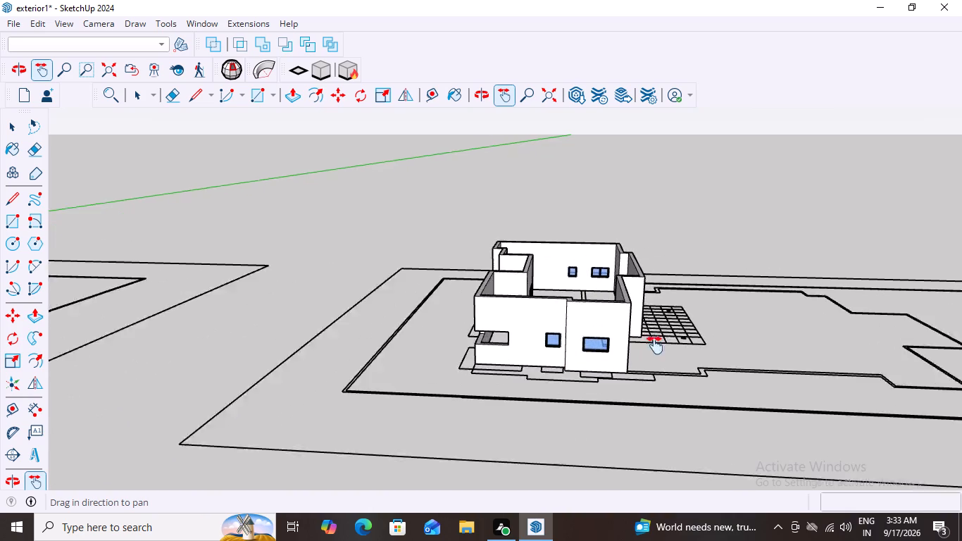
scroll(655, 345, up, 14)
middle_drag(431, 383, 485, 406)
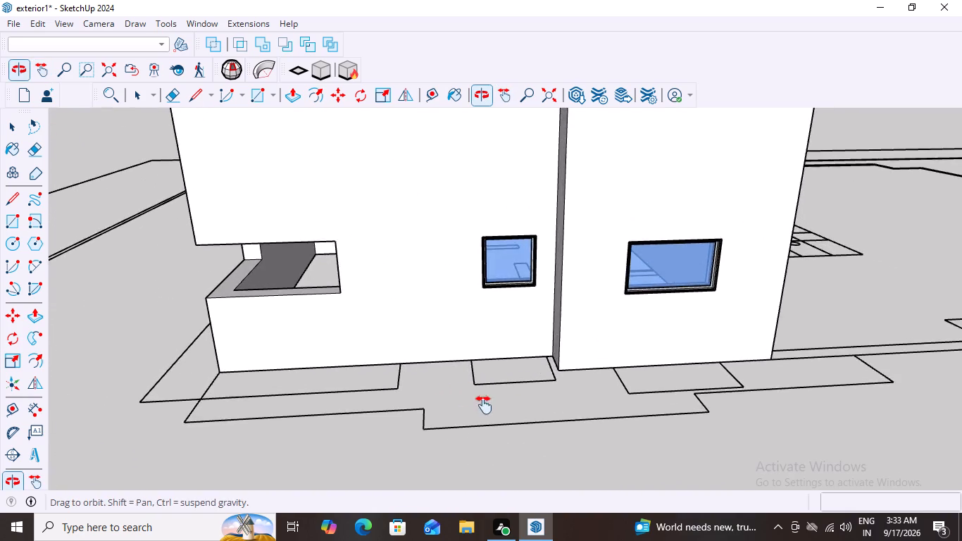
scroll(258, 341, down, 3)
middle_drag(177, 294, 199, 247)
scroll(189, 295, up, 2)
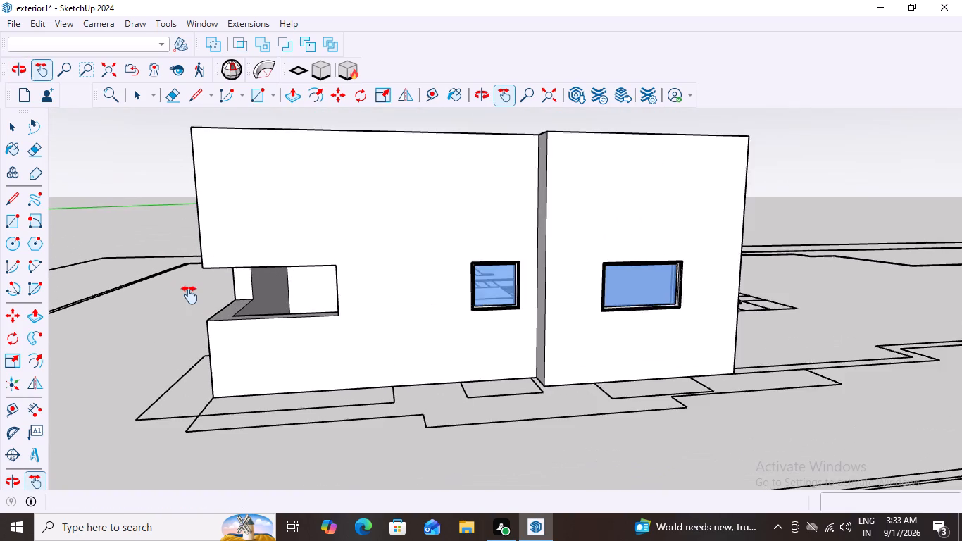
middle_drag(301, 325, 264, 346)
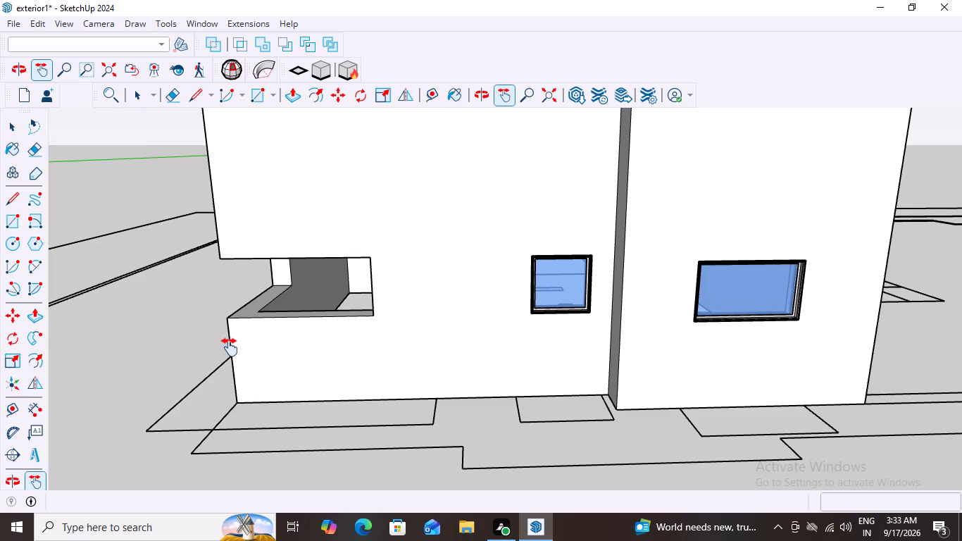
Open the outer house group for editing to reach the walls holding the side windows.
key(space)
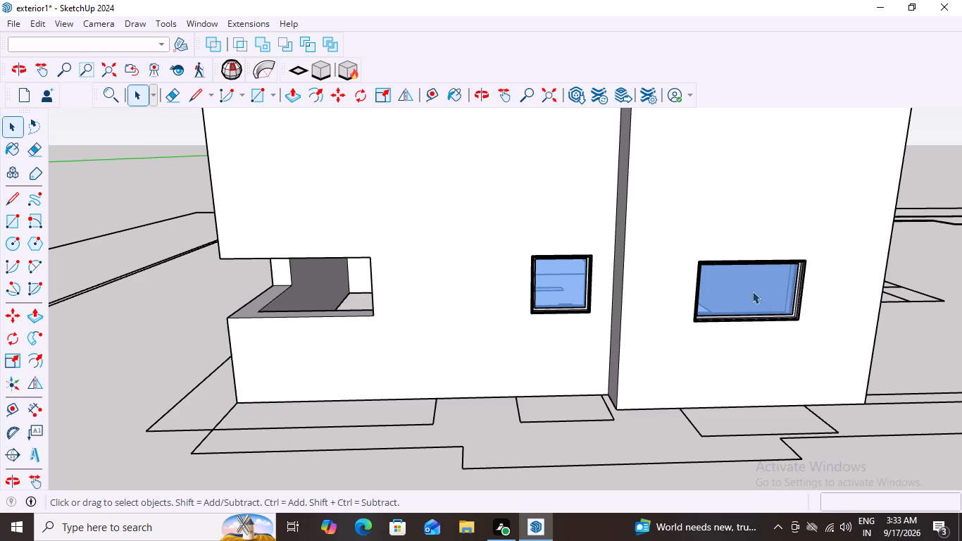
click(749, 289)
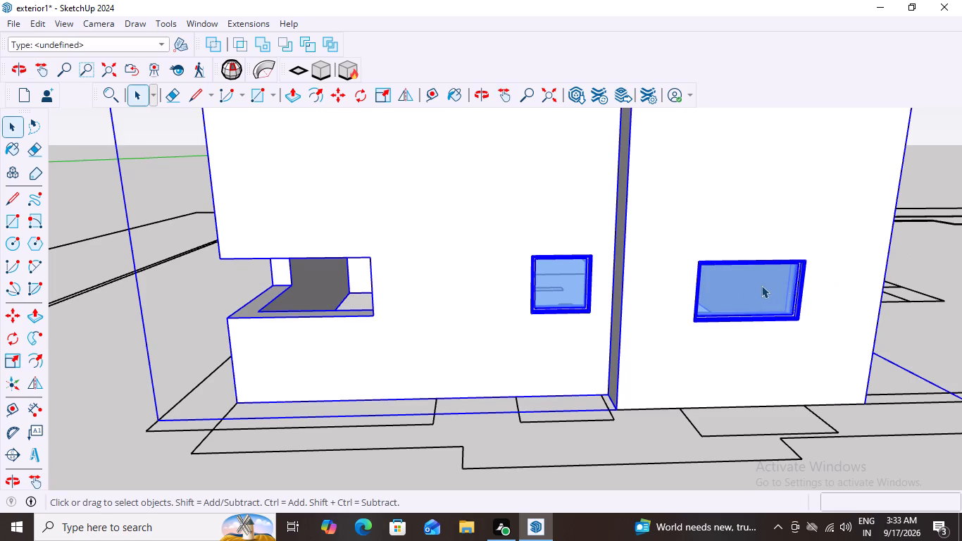
click(761, 285)
click(761, 285)
click(761, 285)
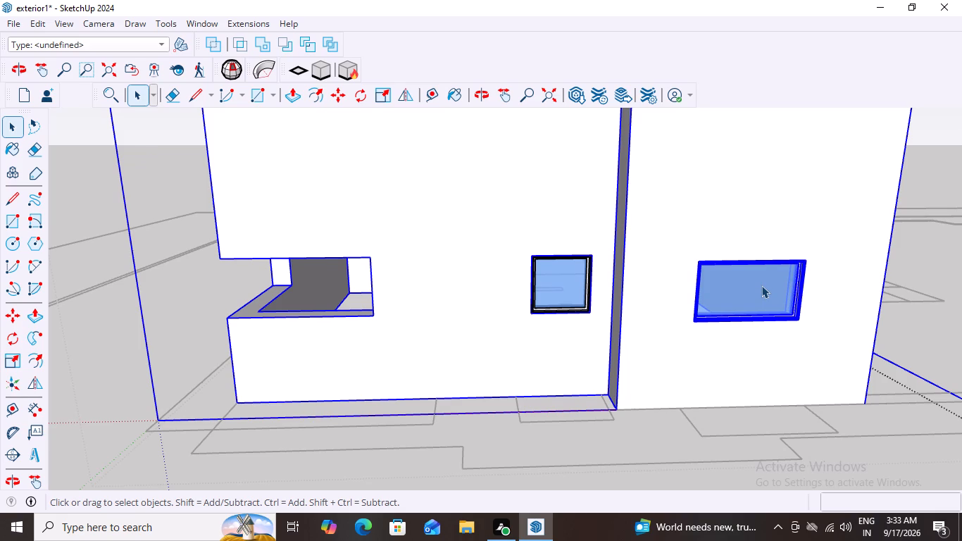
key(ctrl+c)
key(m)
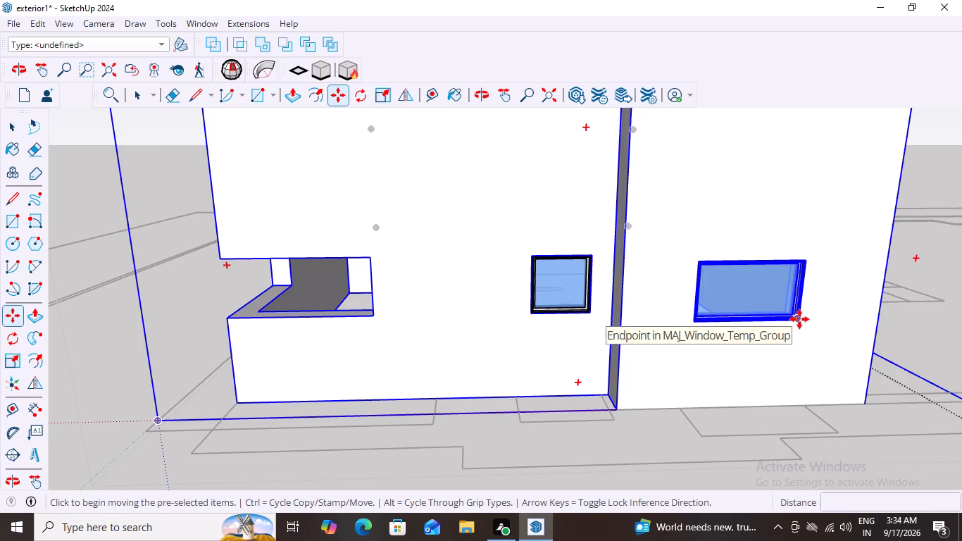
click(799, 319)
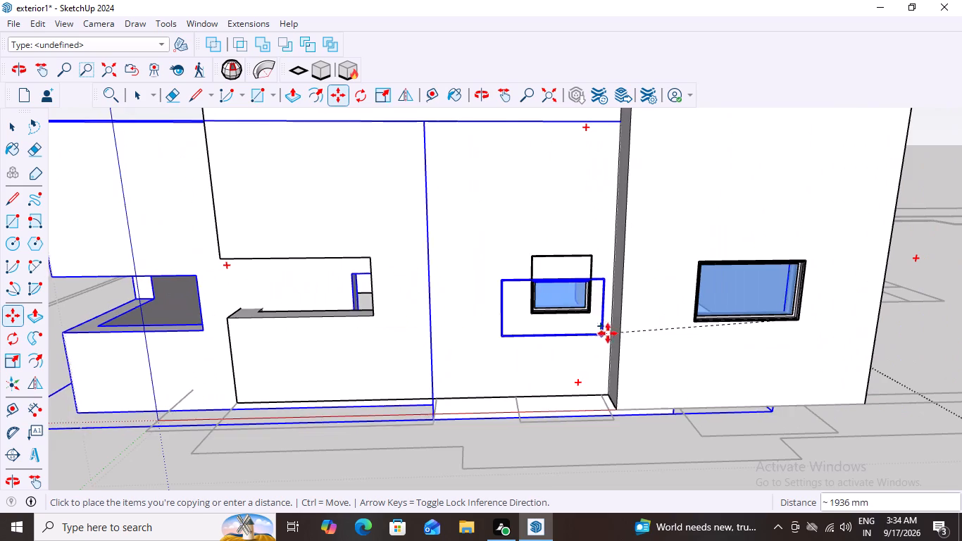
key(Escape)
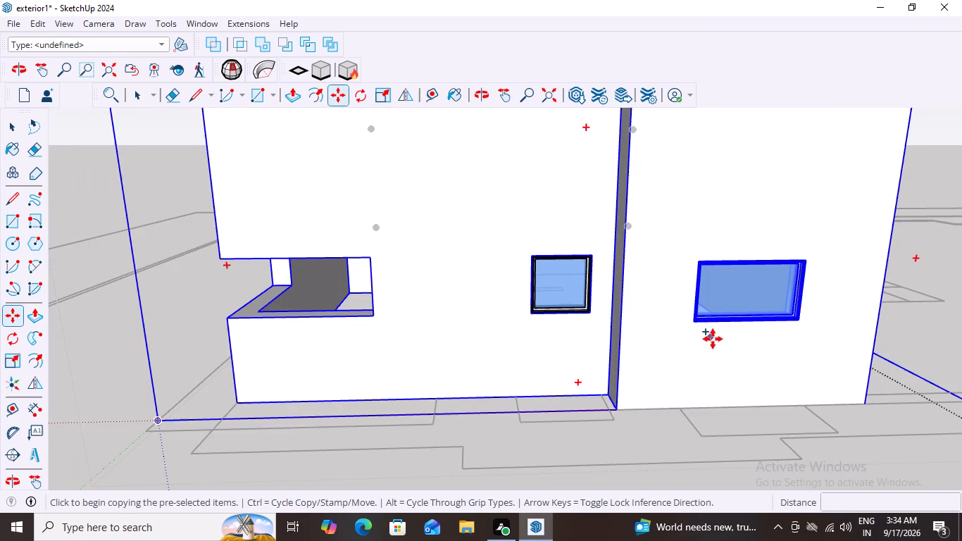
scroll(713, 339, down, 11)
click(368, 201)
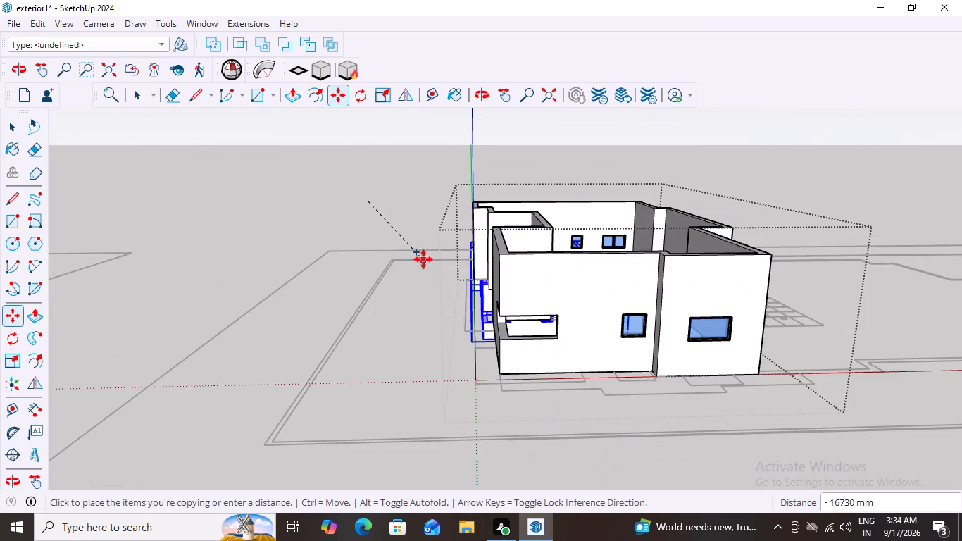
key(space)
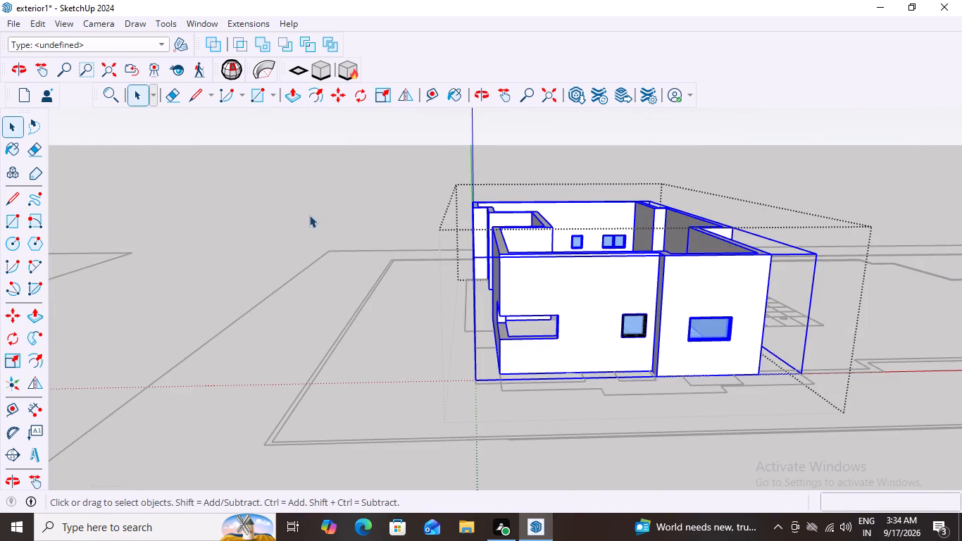
Open the nested walls group for editing, down to the level where the projecting side wall's wide window is selectable.
scroll(744, 366, up, 3)
click(759, 291)
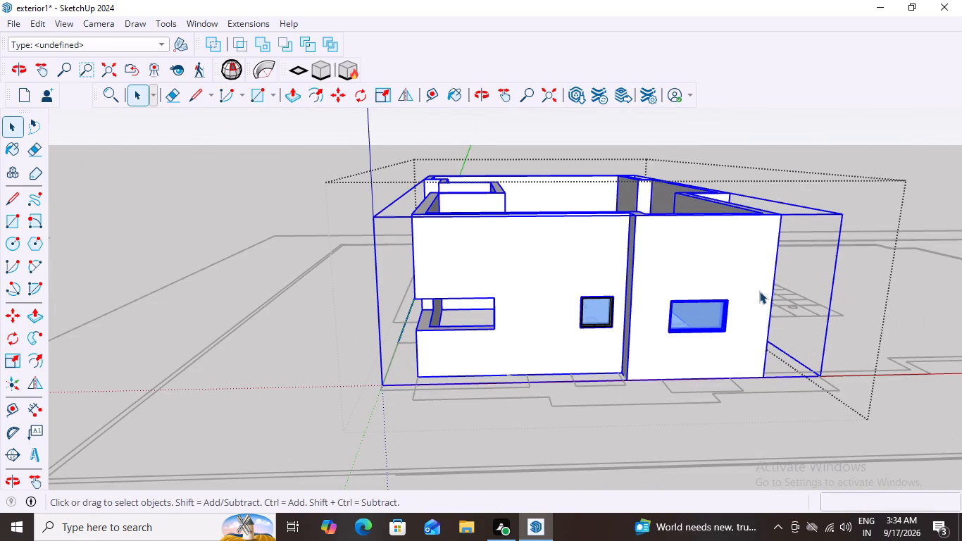
click(723, 320)
click(723, 320)
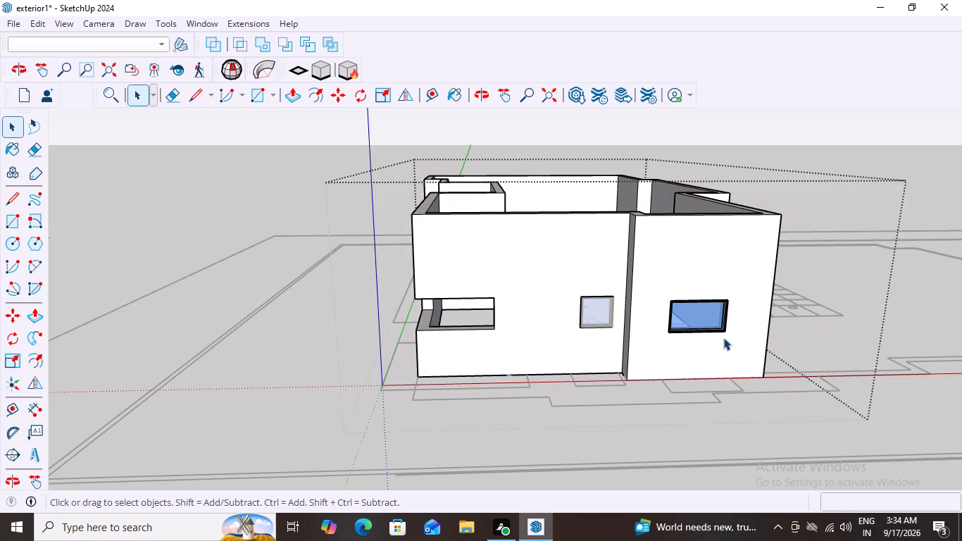
scroll(723, 340, up, 2)
click(715, 329)
click(715, 329)
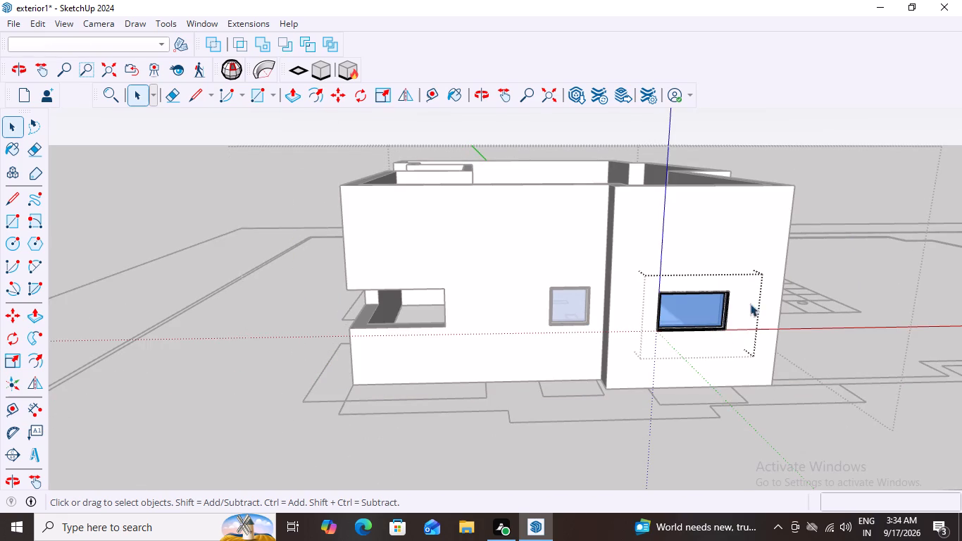
click(842, 214)
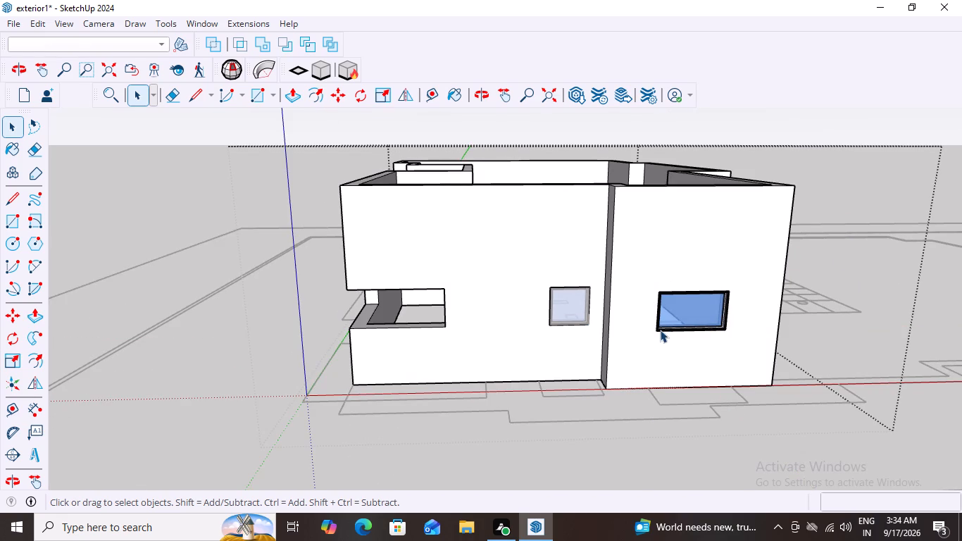
Copy the wide window from the projecting side wall about 4212 mm along to the corner opening.
click(660, 330)
scroll(708, 344, up, 5)
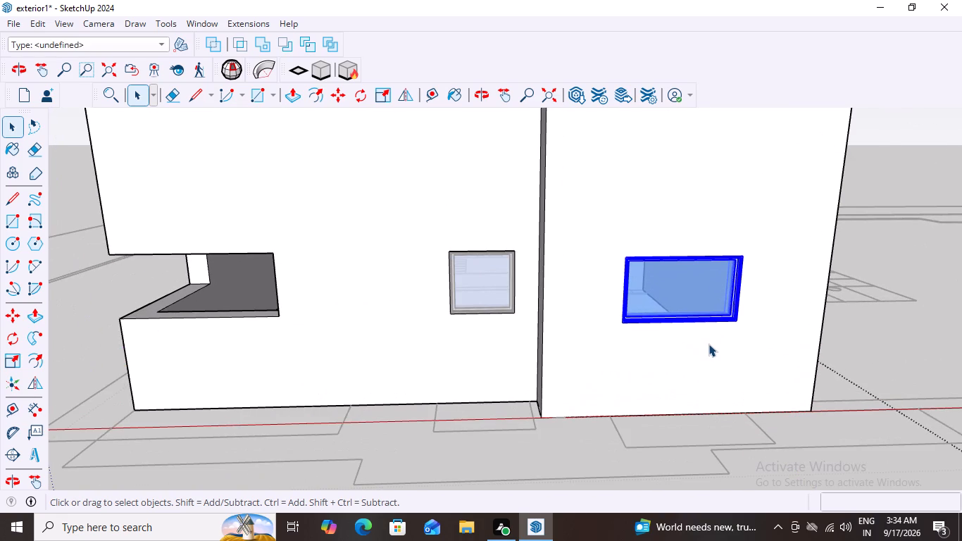
key(ctrl+c)
key(m)
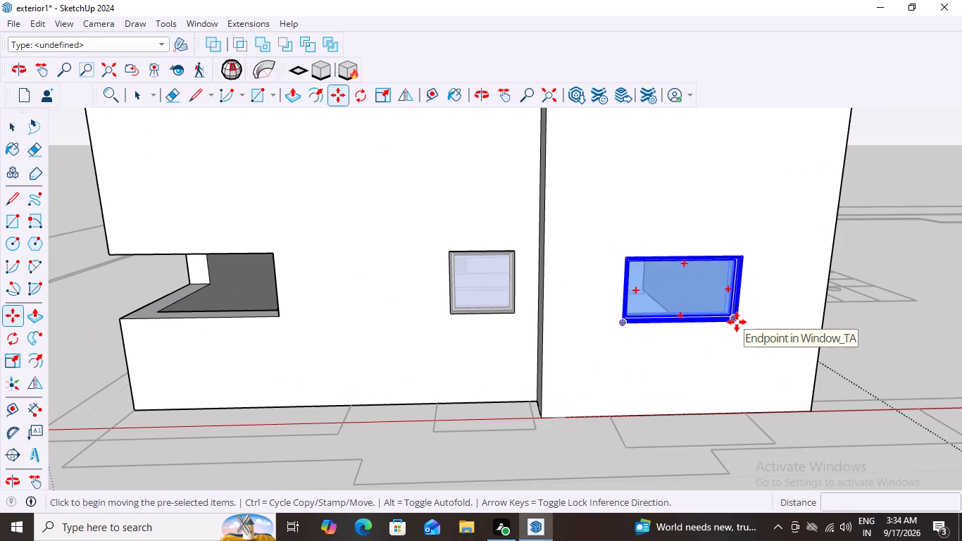
click(737, 322)
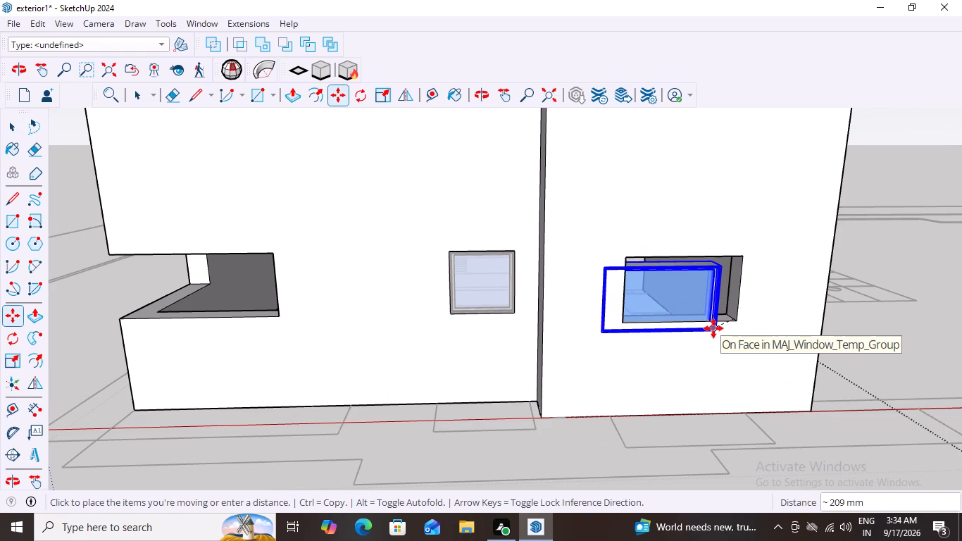
scroll(538, 327, down, 3)
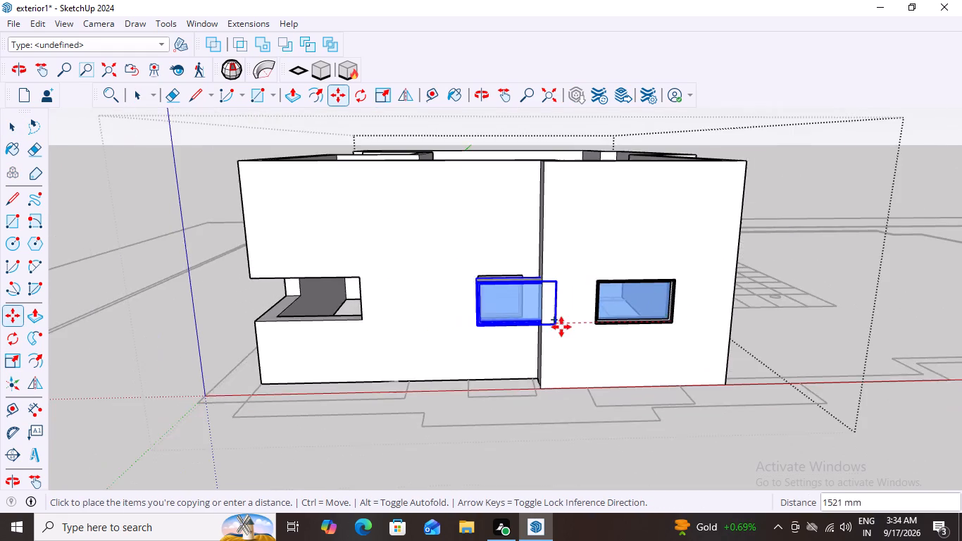
scroll(561, 327, down, 4)
scroll(396, 326, up, 8)
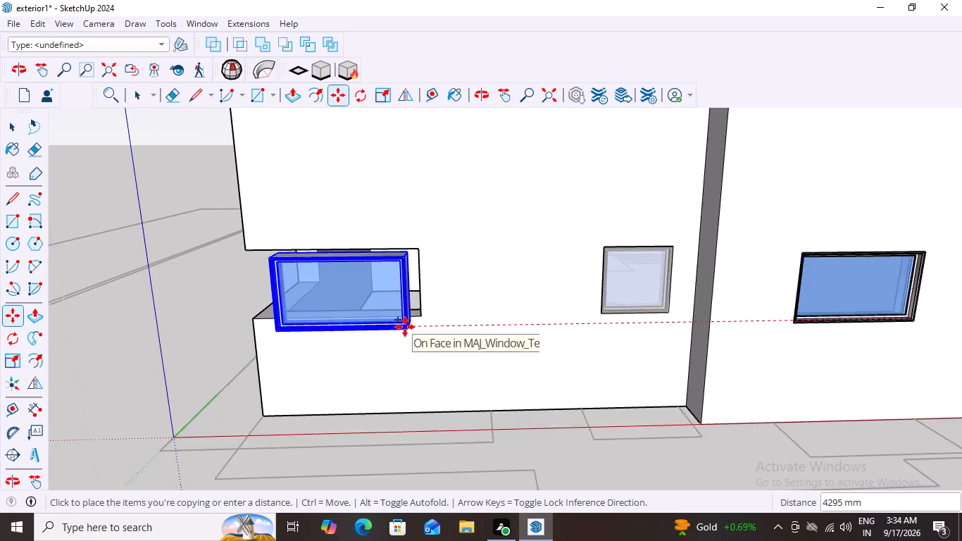
scroll(405, 327, up, 2)
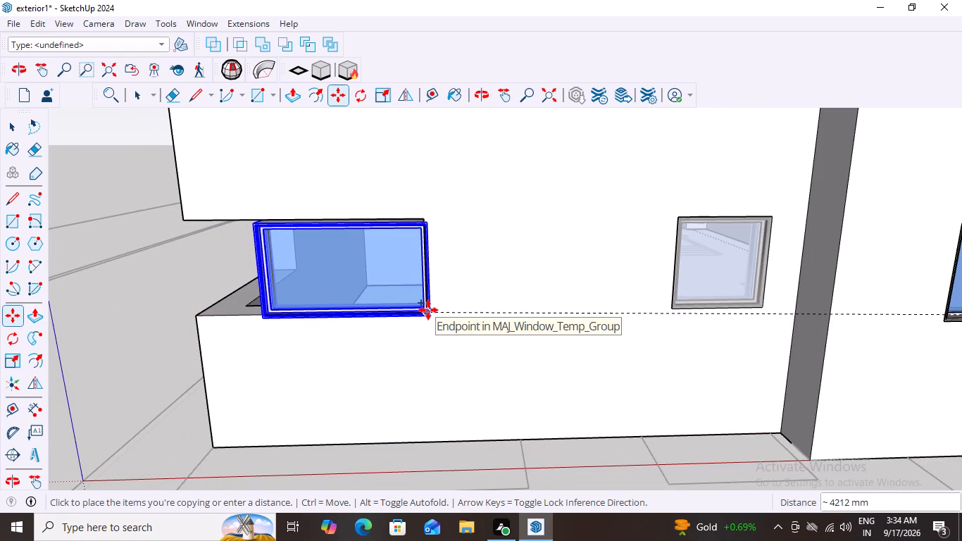
click(428, 310)
Move the copied window about 30 mm so its outer bottom corner meets the opening's bottom corner.
scroll(409, 335, down, 10)
middle_drag(281, 371, 600, 335)
middle_drag(523, 387, 346, 414)
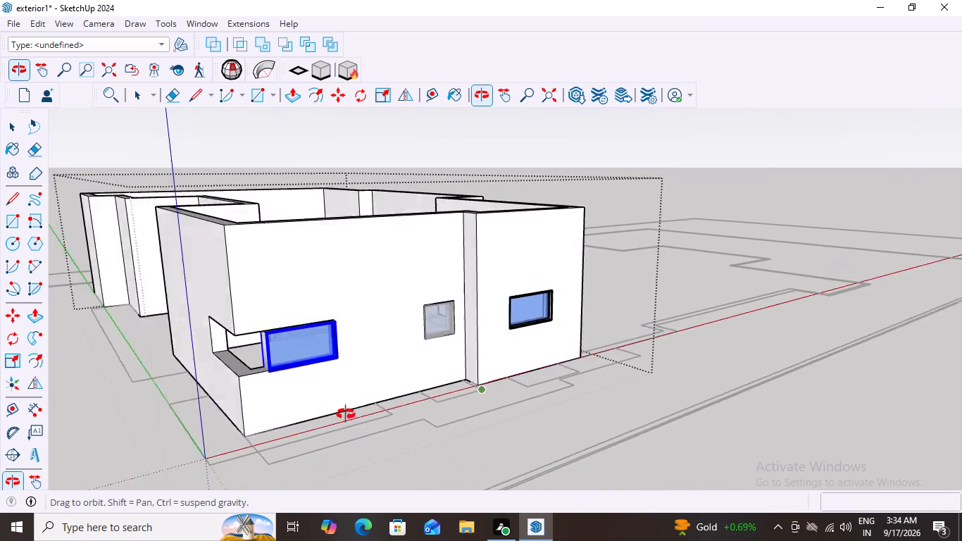
middle_drag(346, 414, 339, 412)
scroll(593, 324, up, 18)
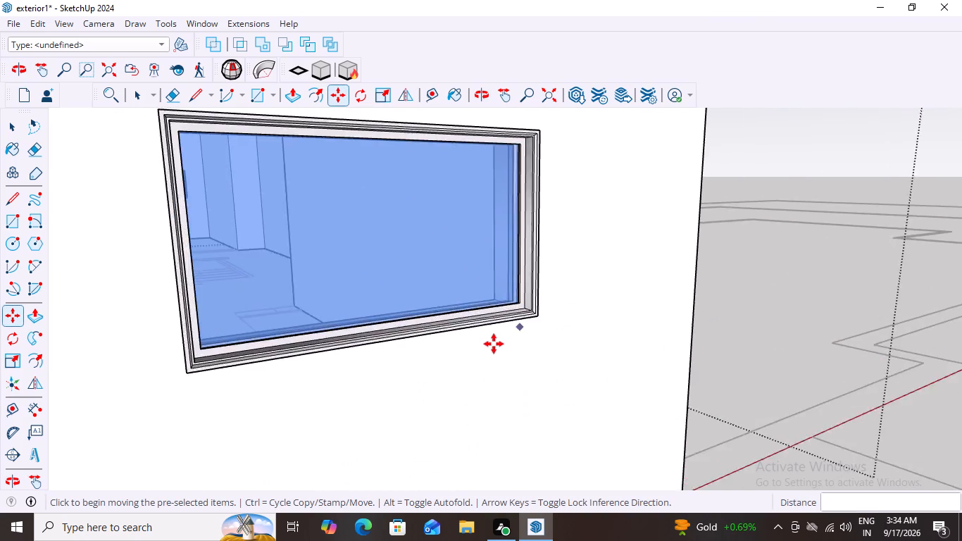
scroll(494, 344, up, 3)
scroll(493, 344, down, 15)
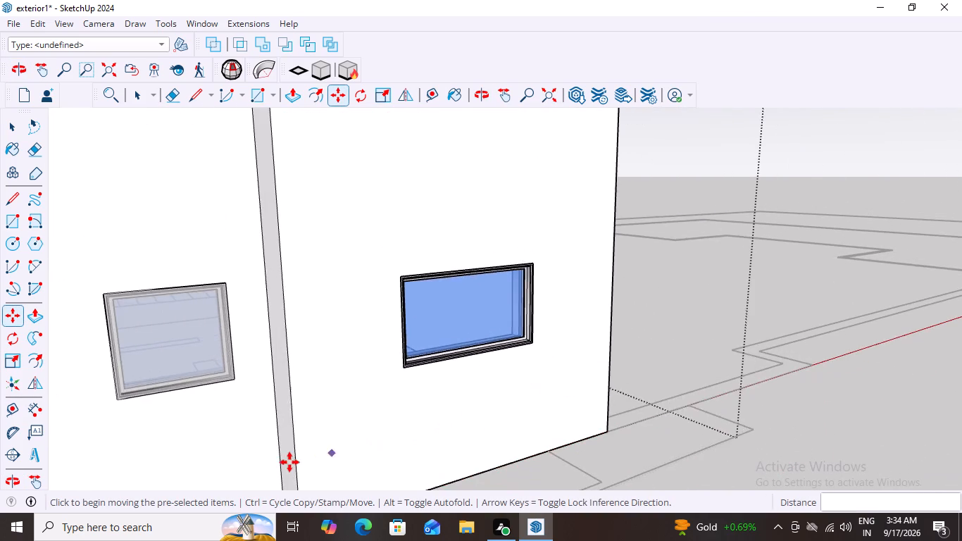
scroll(291, 459, up, 3)
scroll(351, 431, down, 20)
scroll(351, 431, down, 2)
scroll(426, 475, up, 4)
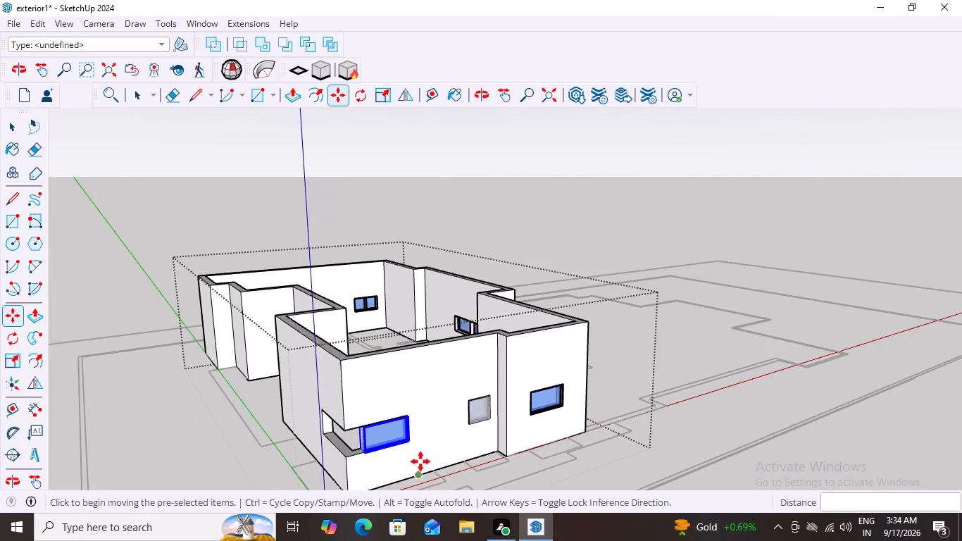
scroll(420, 461, up, 20)
scroll(412, 455, up, 3)
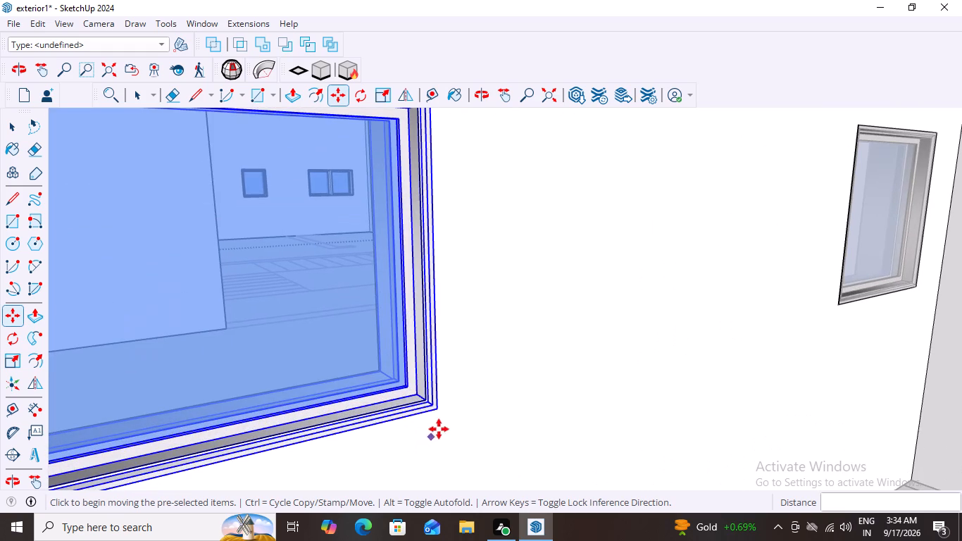
click(437, 409)
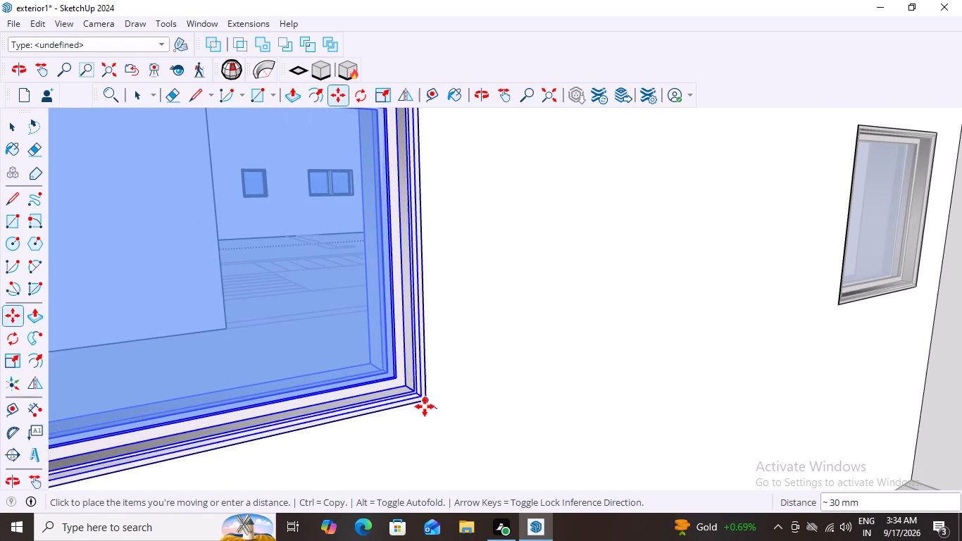
click(425, 402)
Scale the copied window along the red axis by 1.36 so it reaches the outer corner of the wall.
scroll(435, 409, down, 6)
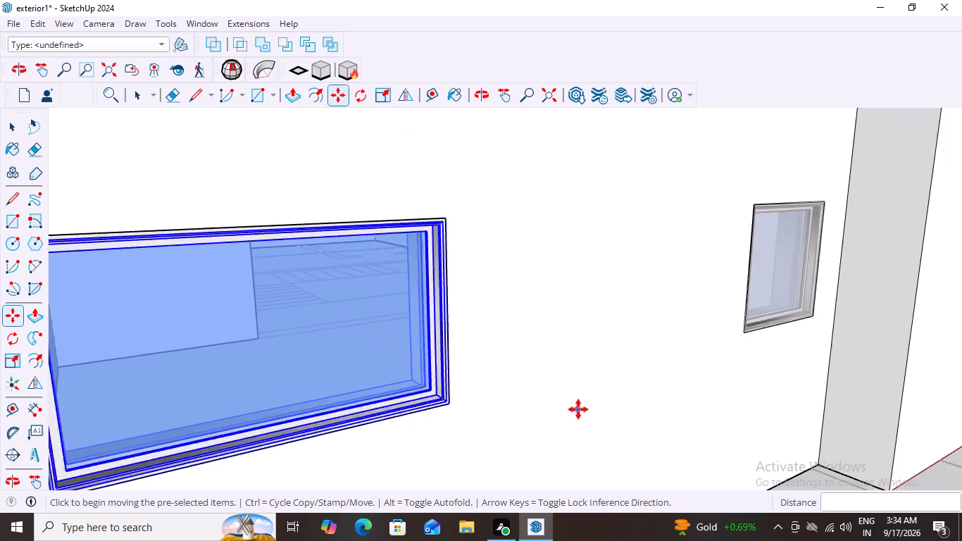
scroll(578, 409, down, 20)
middle_drag(443, 430, 306, 388)
middle_drag(338, 392, 382, 466)
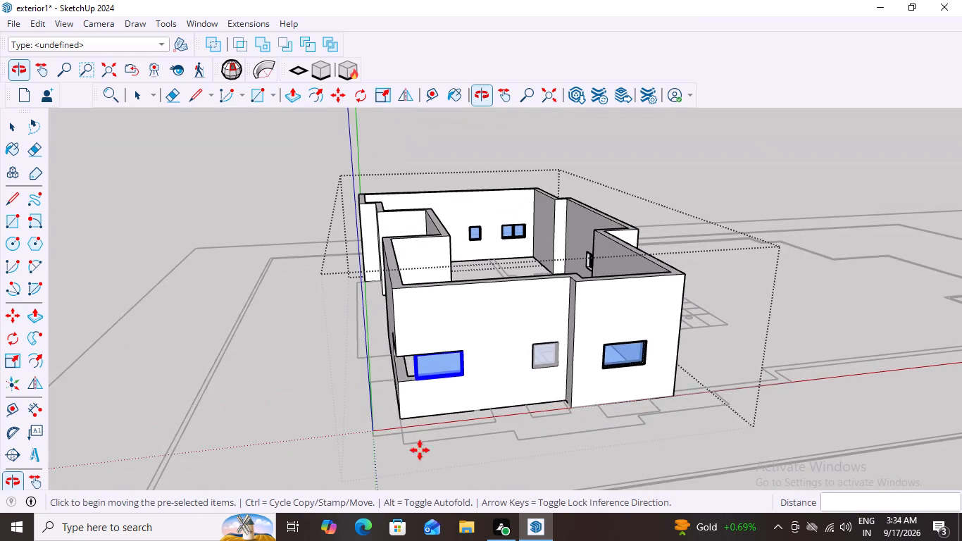
scroll(411, 377, up, 7)
key(space)
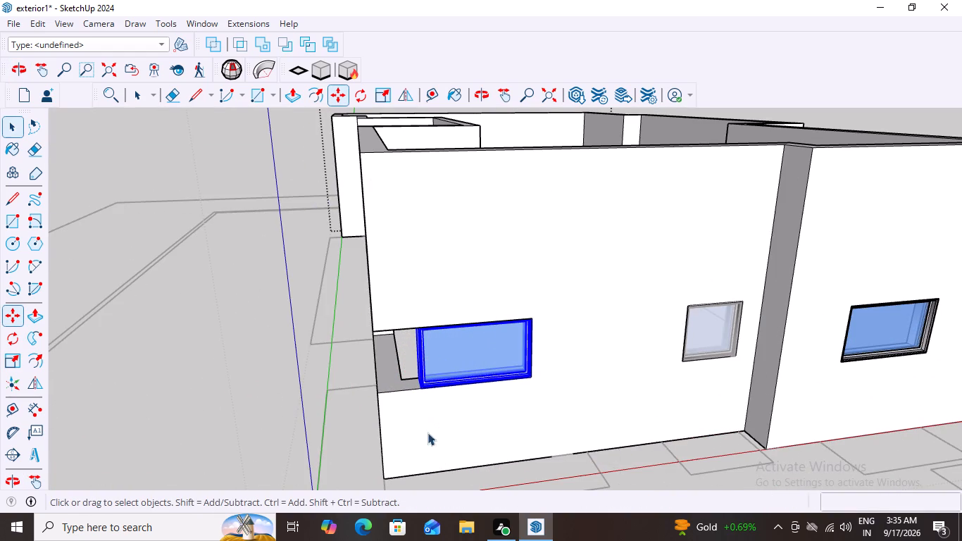
scroll(309, 389, down, 9)
scroll(375, 421, up, 3)
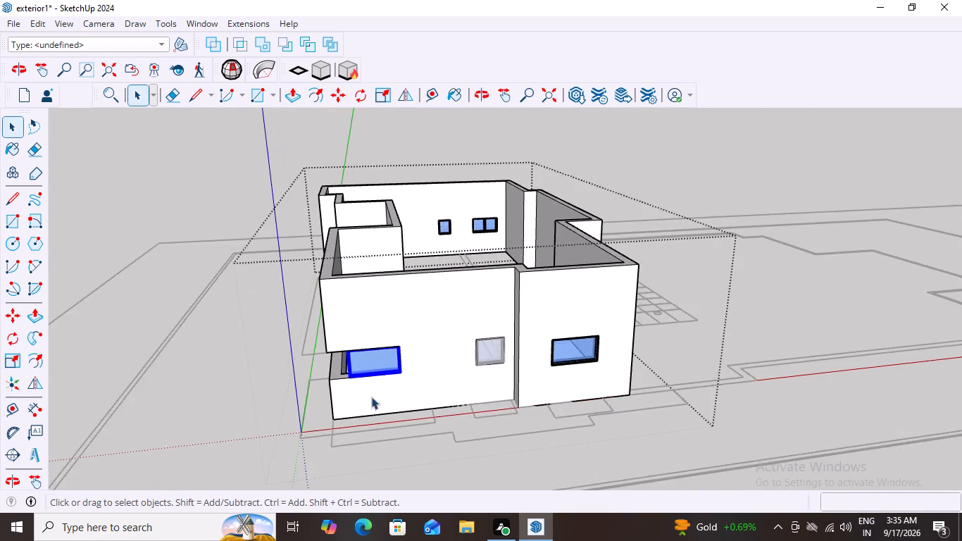
scroll(371, 397, up, 7)
key(s)
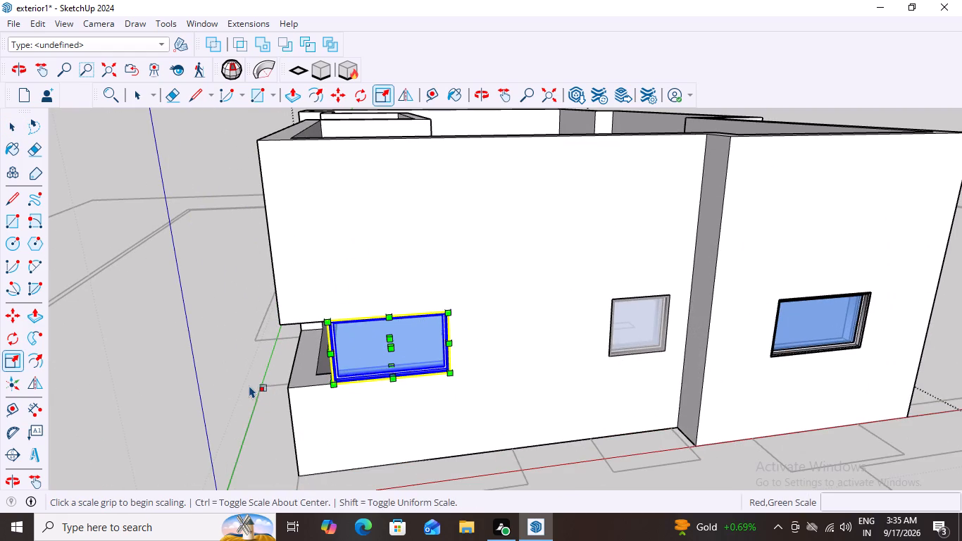
middle_drag(216, 356, 320, 363)
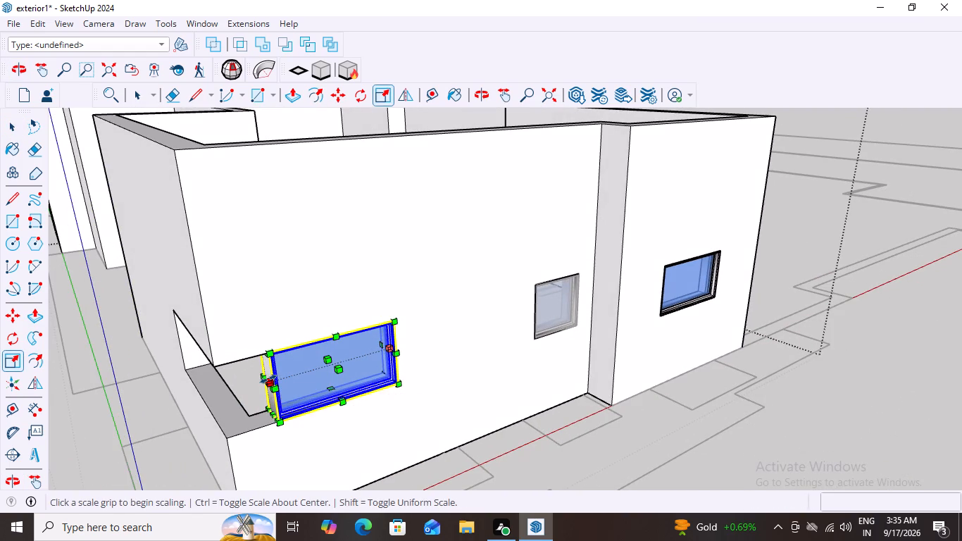
click(270, 379)
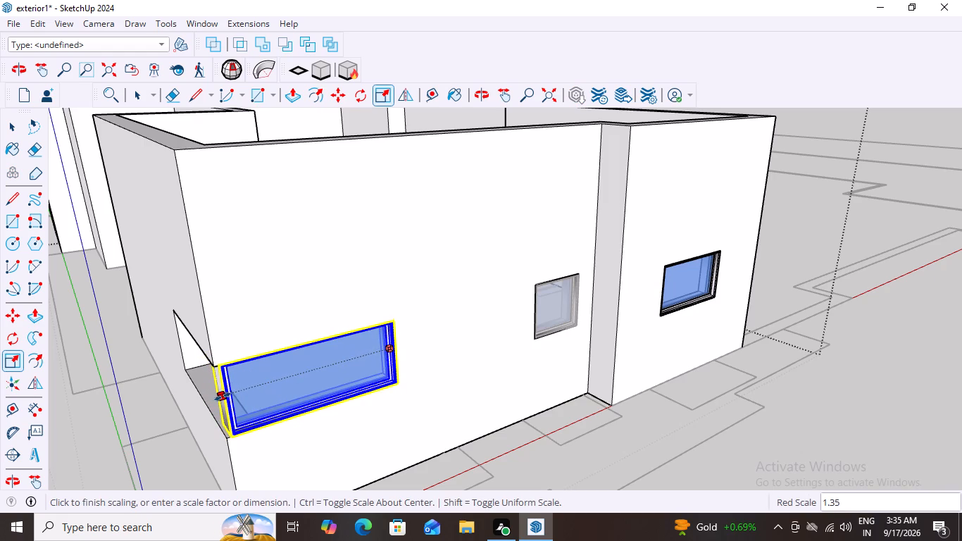
click(218, 397)
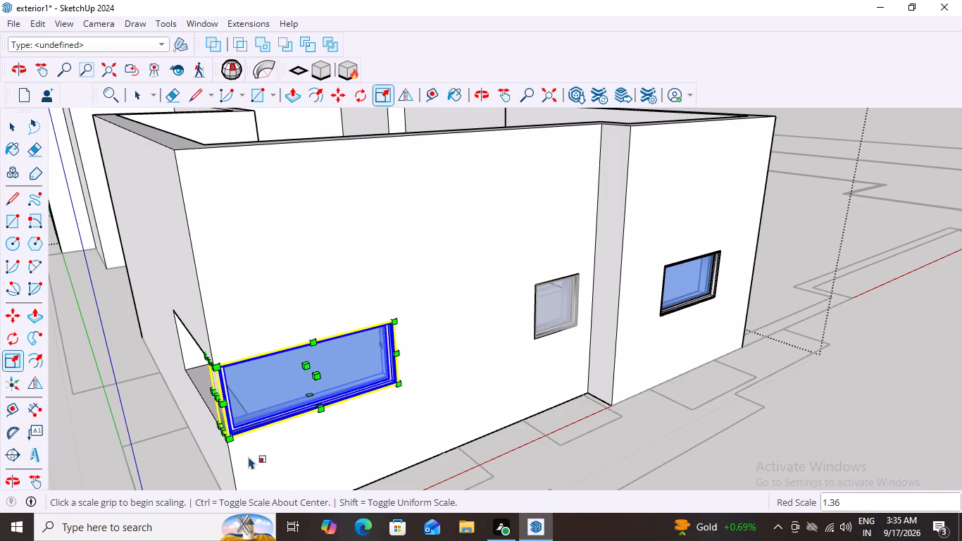
middle_drag(249, 456, 194, 401)
scroll(182, 372, up, 7)
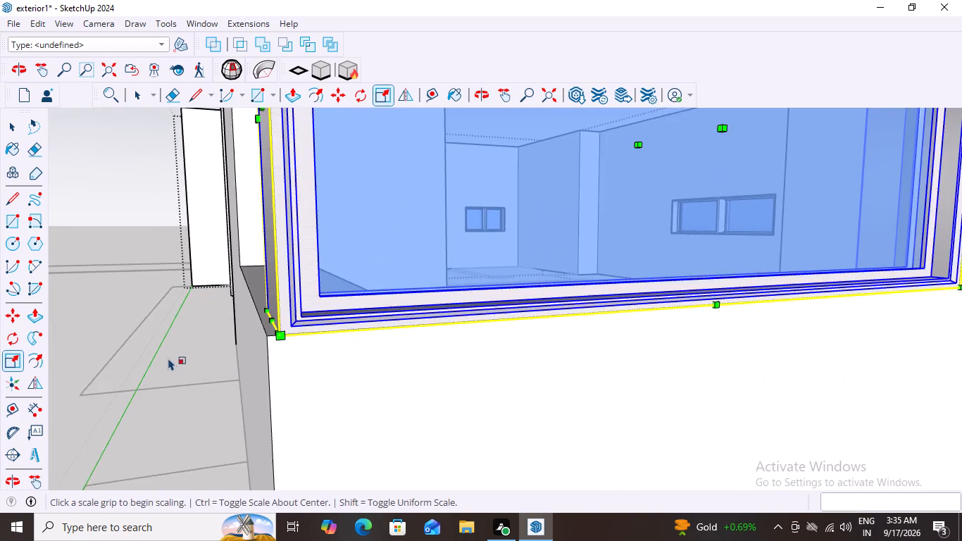
Fine-tune the red-axis scale of the copied corner window so its end sits flush with the side wall face.
middle_drag(177, 368, 385, 445)
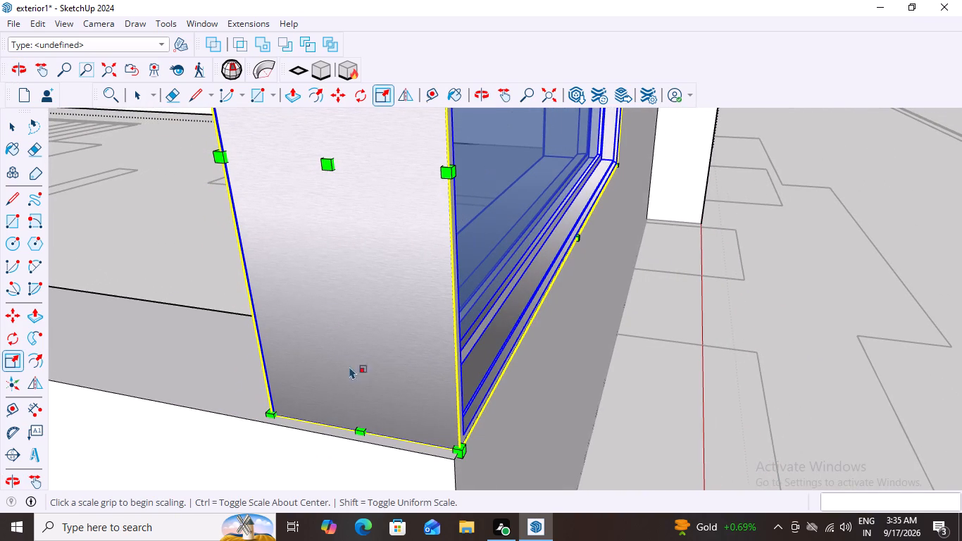
drag(330, 169, 327, 178)
click(327, 178)
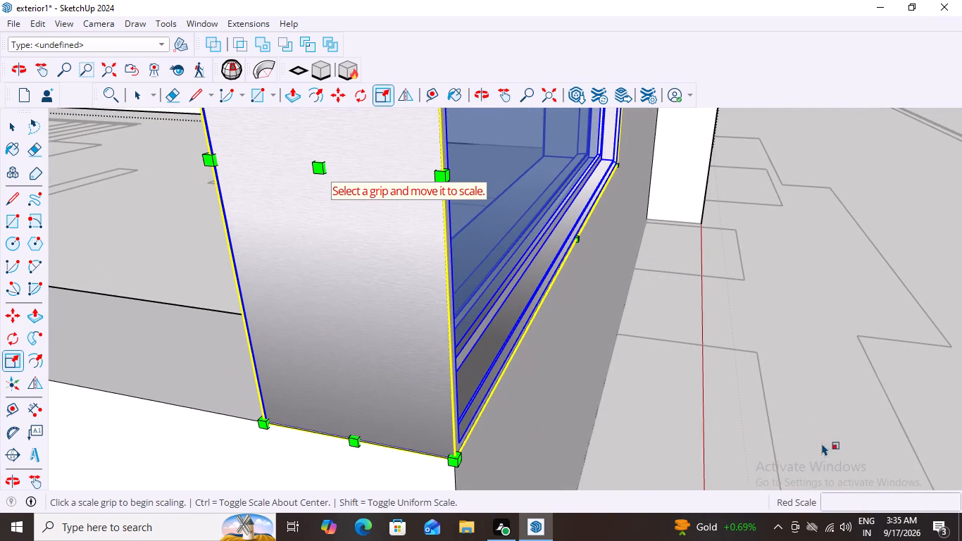
middle_drag(739, 416, 527, 413)
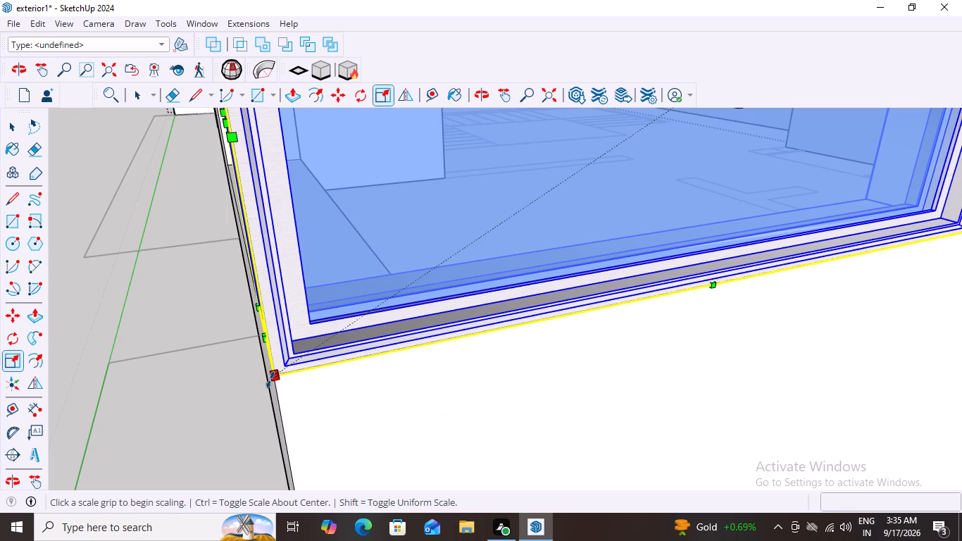
key(Escape)
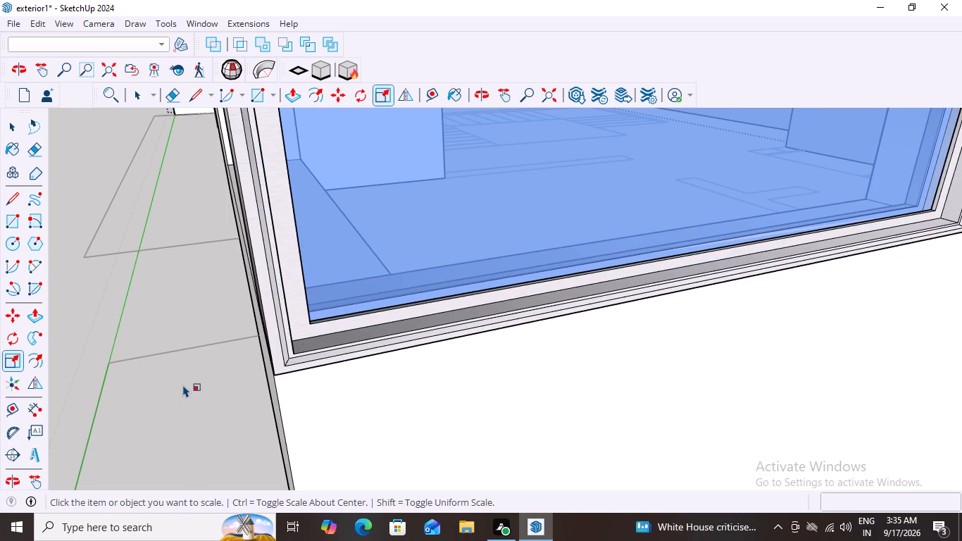
Examine the scaled corner window and the adjoining side wall opening from several angles around the corner.
middle_drag(213, 397, 319, 454)
scroll(430, 409, down, 5)
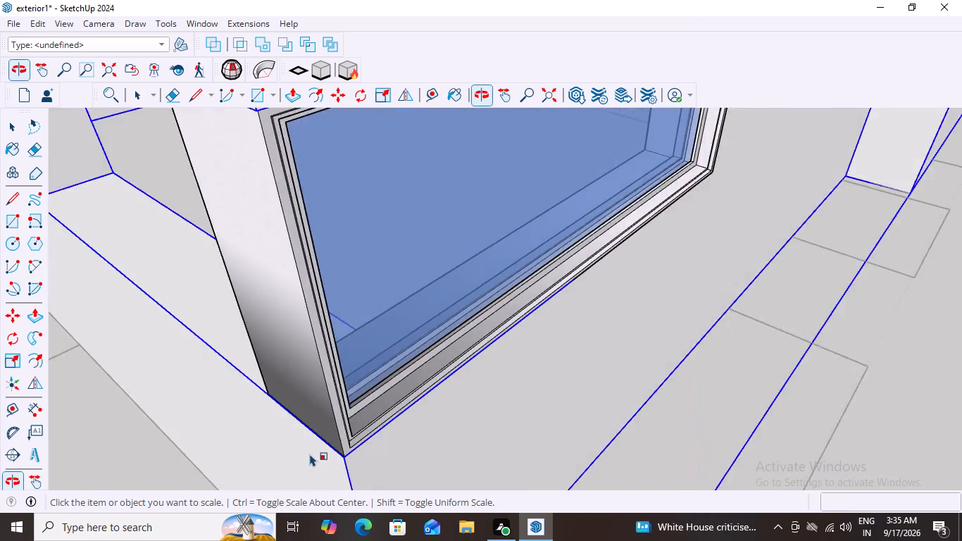
scroll(310, 454, down, 8)
middle_drag(378, 449, 273, 399)
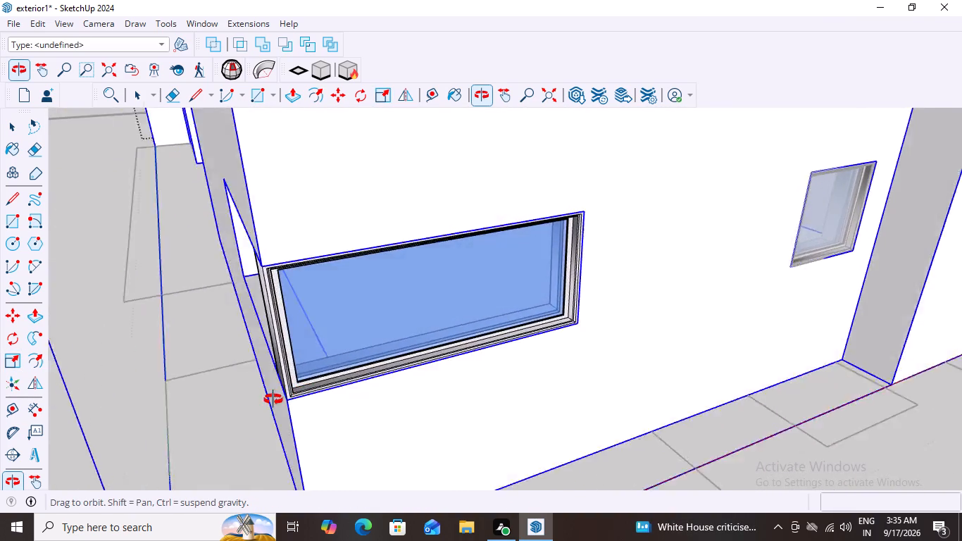
middle_drag(273, 399, 431, 411)
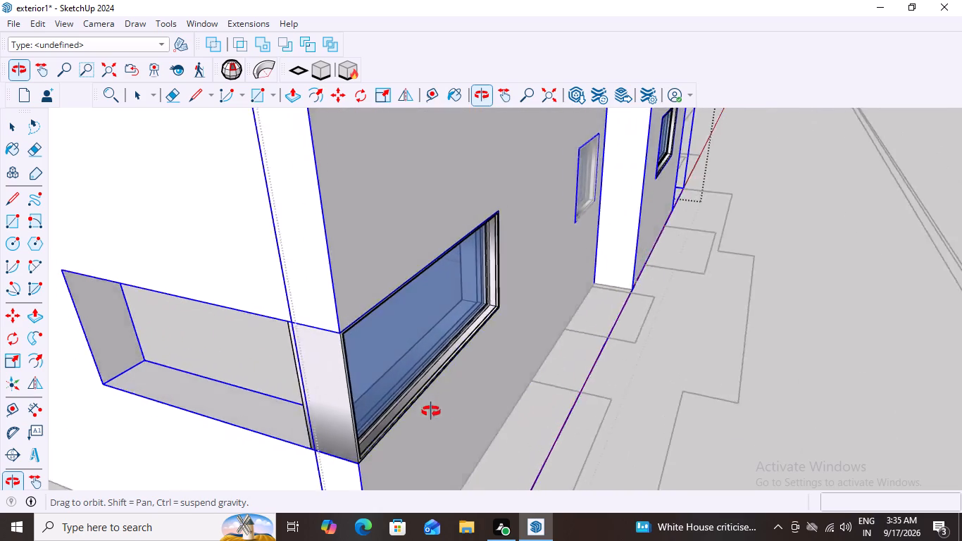
middle_drag(431, 411, 326, 413)
middle_drag(252, 408, 421, 416)
scroll(252, 408, down, 1)
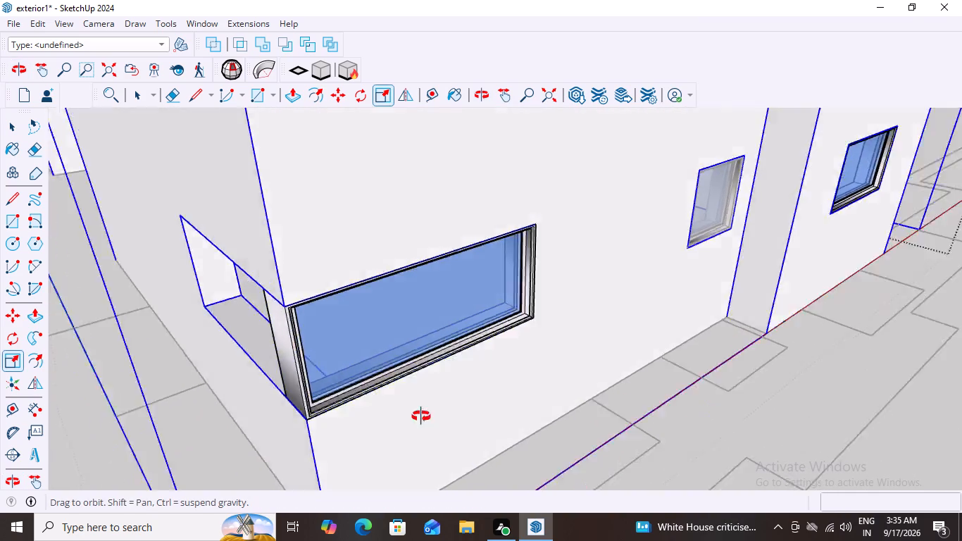
middle_drag(421, 416, 483, 406)
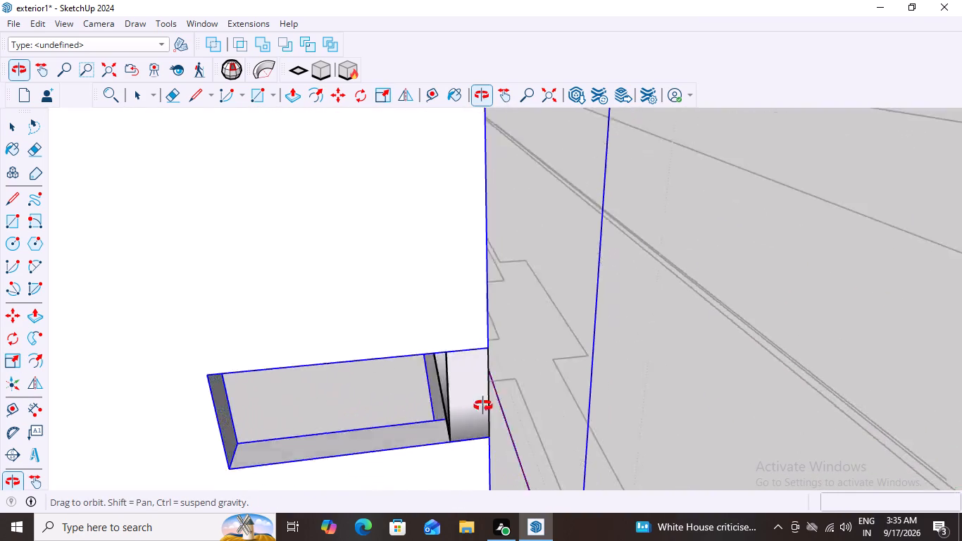
middle_drag(483, 406, 250, 398)
scroll(583, 433, down, 2)
middle_drag(514, 409, 496, 409)
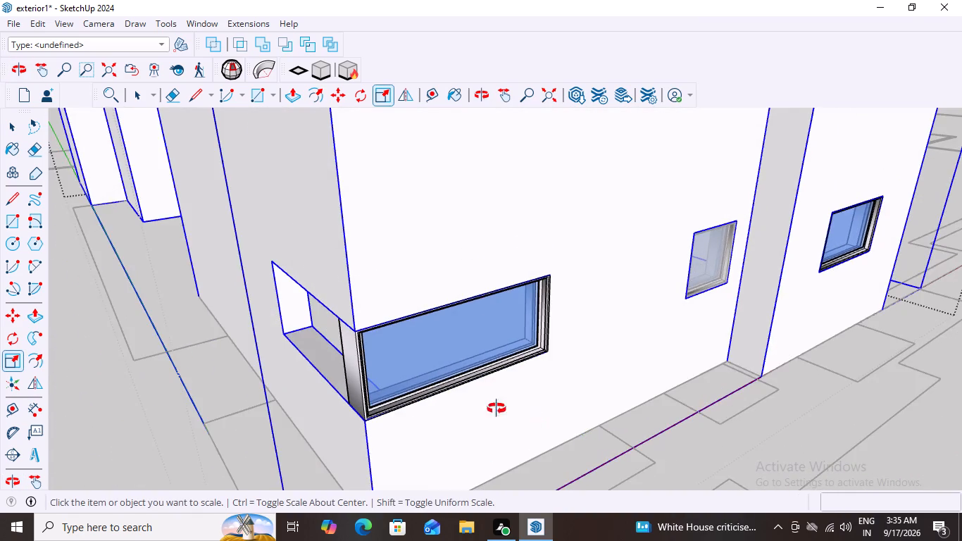
middle_drag(496, 409, 416, 406)
scroll(277, 384, down, 1)
middle_drag(278, 385, 558, 389)
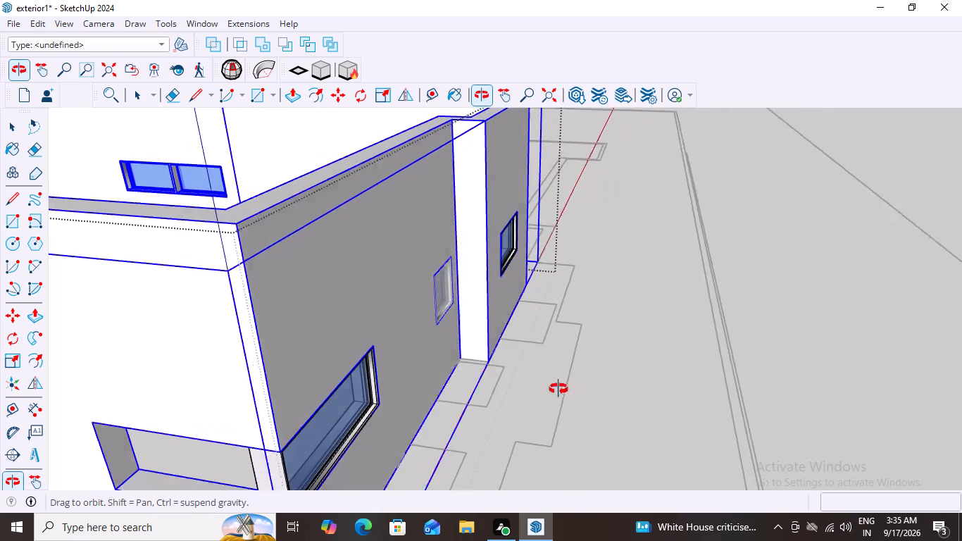
middle_drag(558, 389, 268, 450)
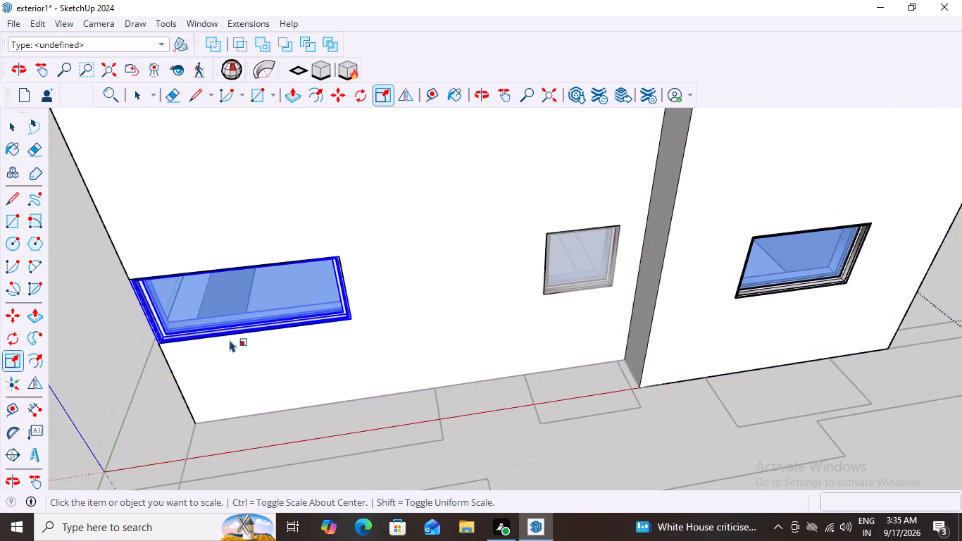
middle_drag(215, 330, 276, 220)
scroll(301, 324, up, 4)
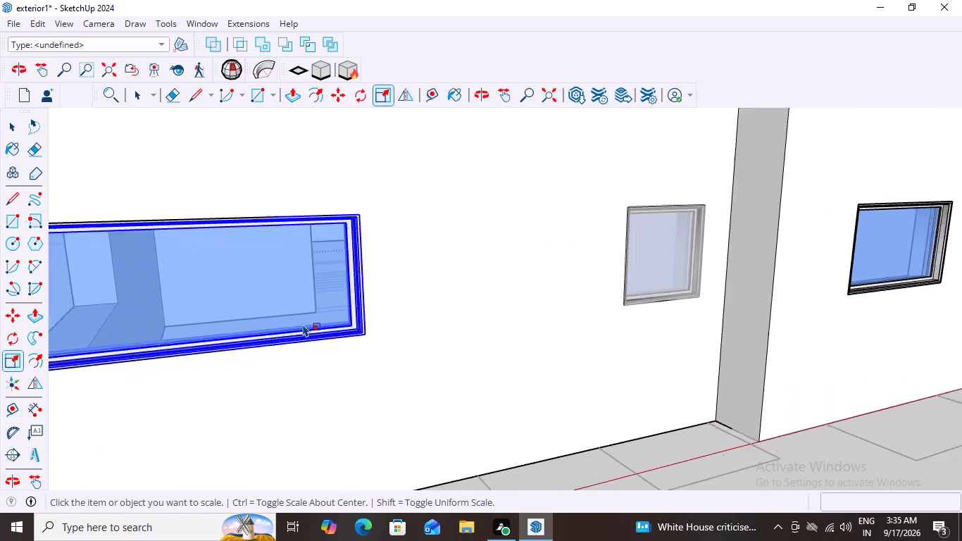
scroll(303, 324, up, 1)
middle_drag(311, 300, 210, 311)
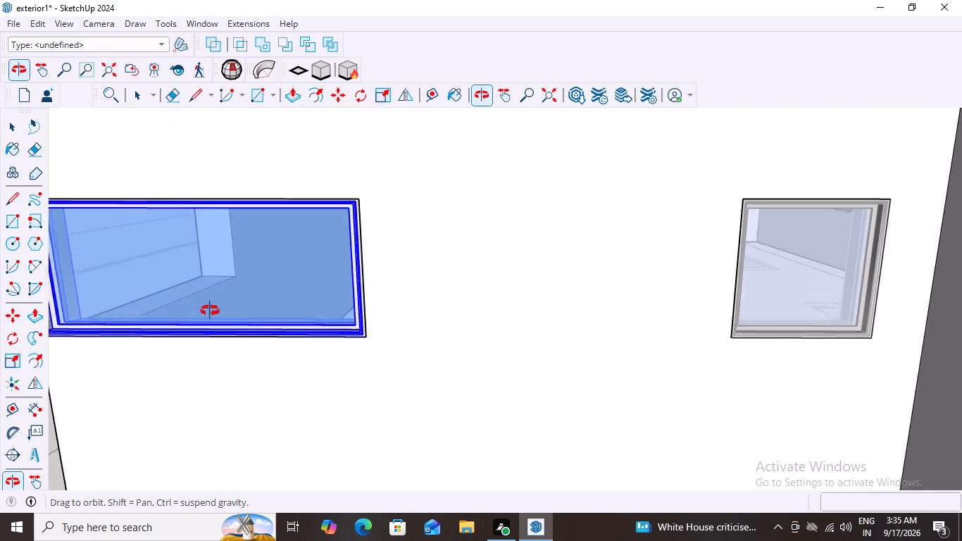
middle_drag(210, 311, 242, 330)
scroll(246, 330, down, 16)
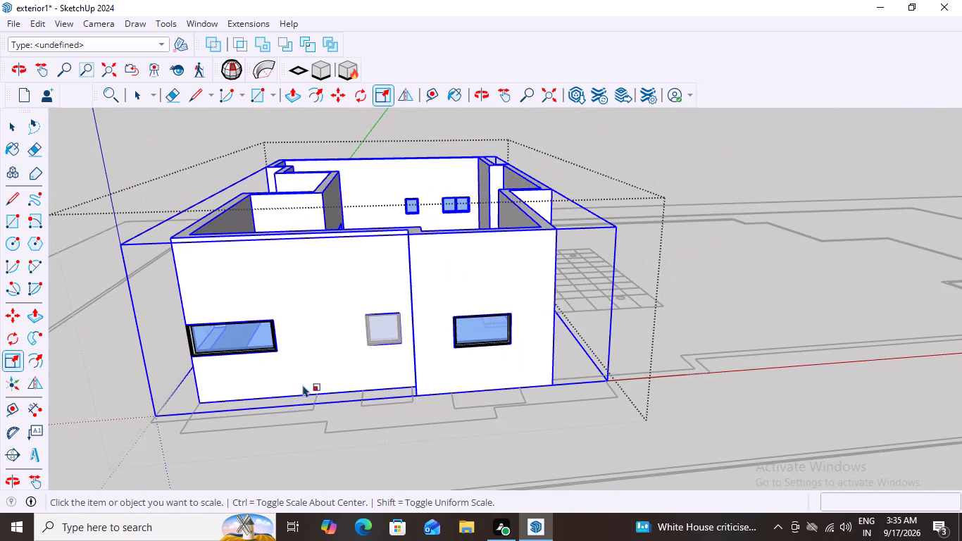
Copy the corner window from its bottom corner to the open ground about 6200 mm away, outside the side wall.
scroll(194, 331, up, 11)
scroll(270, 300, up, 7)
key(space)
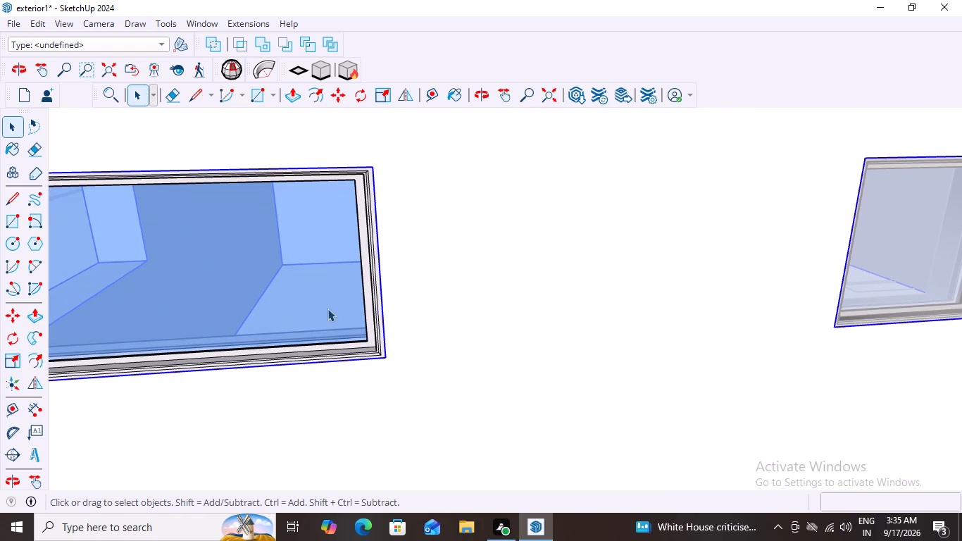
click(327, 309)
scroll(321, 312, down, 17)
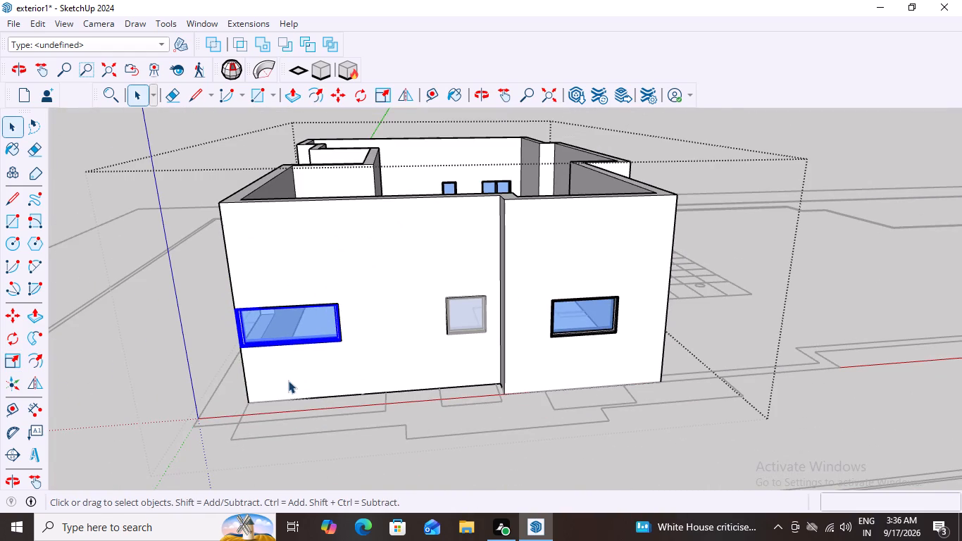
key(ctrl+c)
key(m)
scroll(333, 340, up, 8)
scroll(350, 294, up, 19)
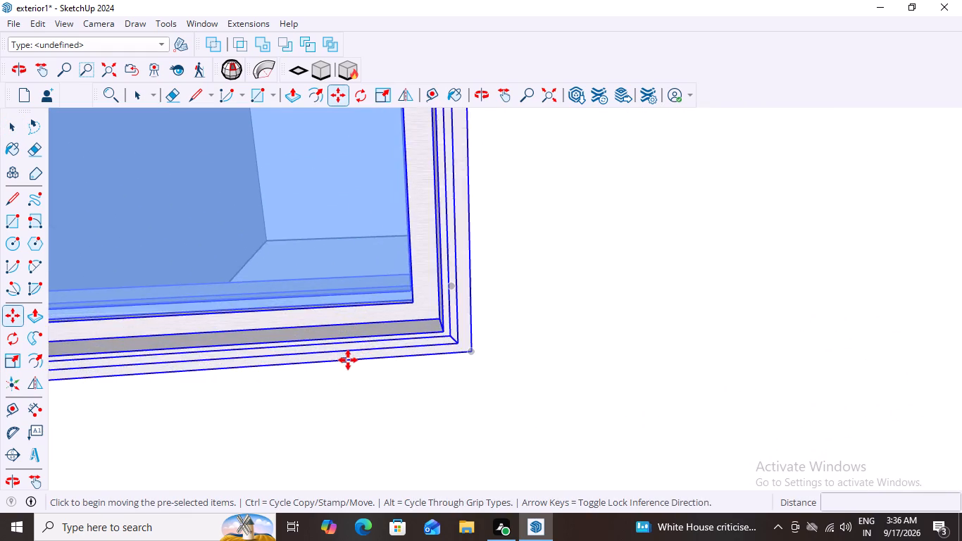
scroll(348, 360, up, 4)
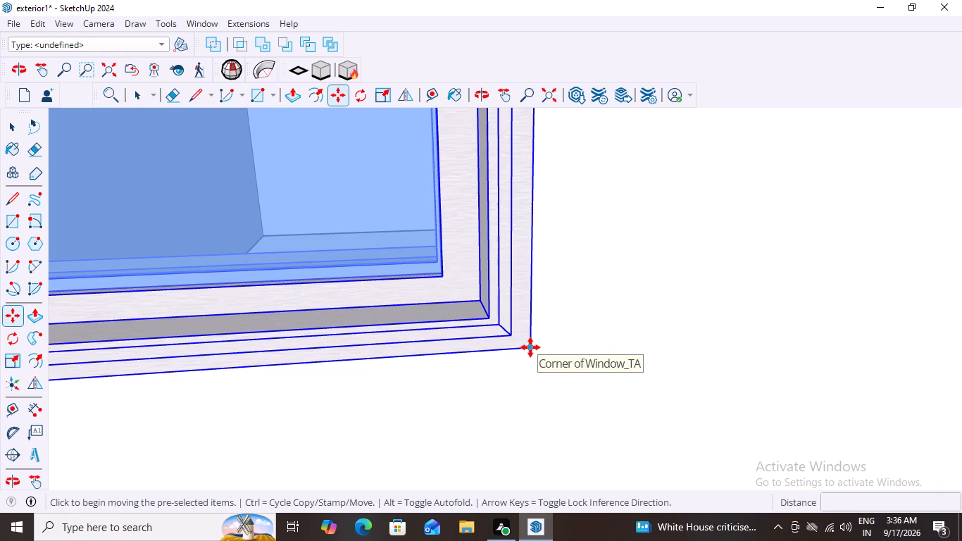
click(530, 347)
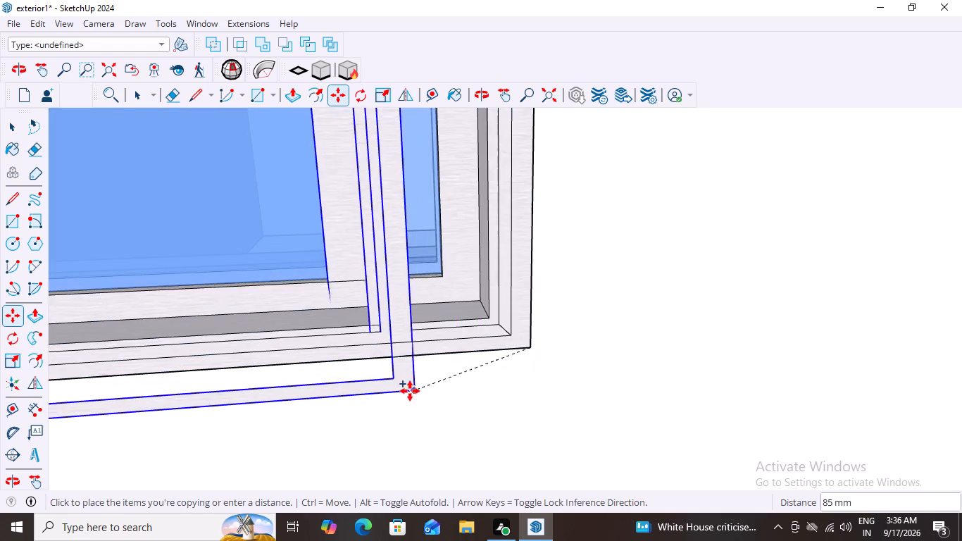
scroll(410, 391, down, 20)
scroll(410, 391, down, 9)
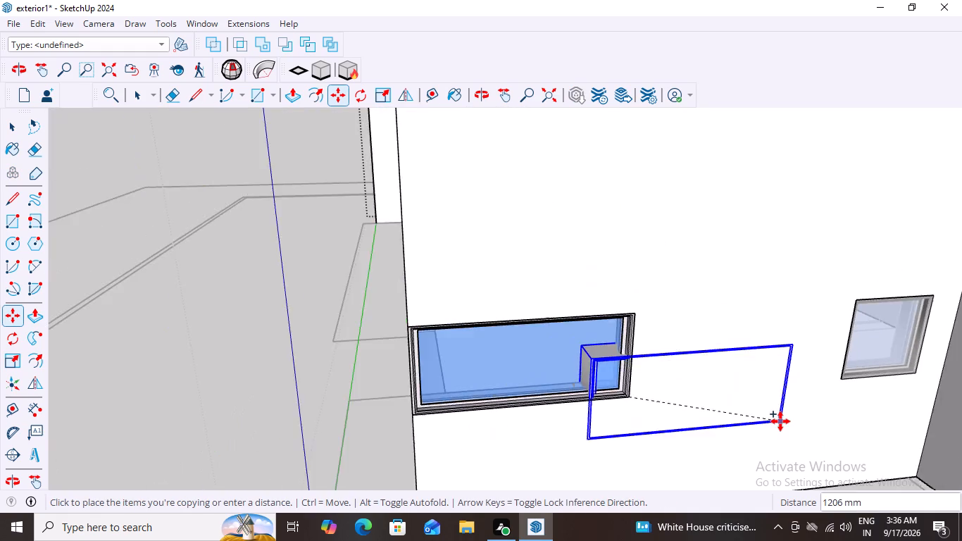
scroll(780, 421, down, 9)
scroll(511, 430, down, 13)
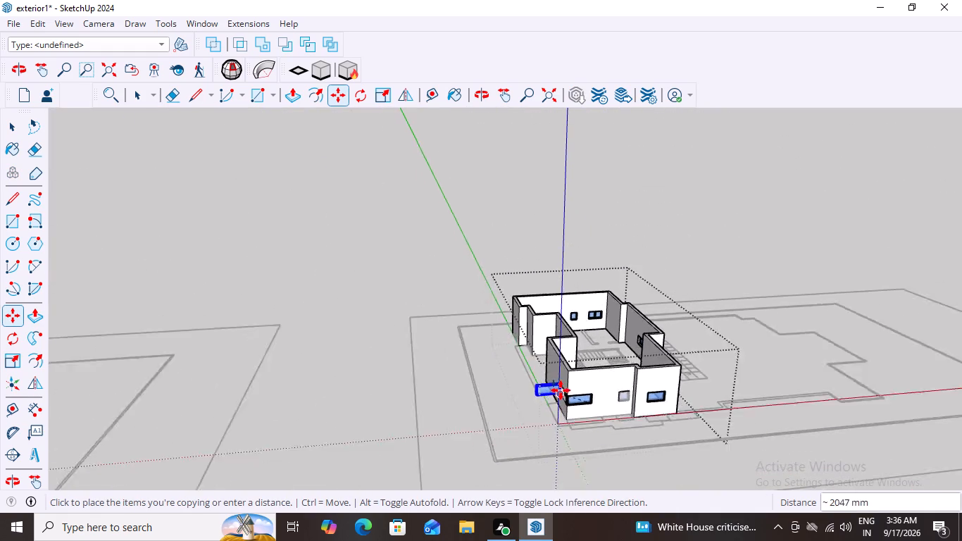
scroll(561, 390, down, 12)
scroll(299, 459, up, 12)
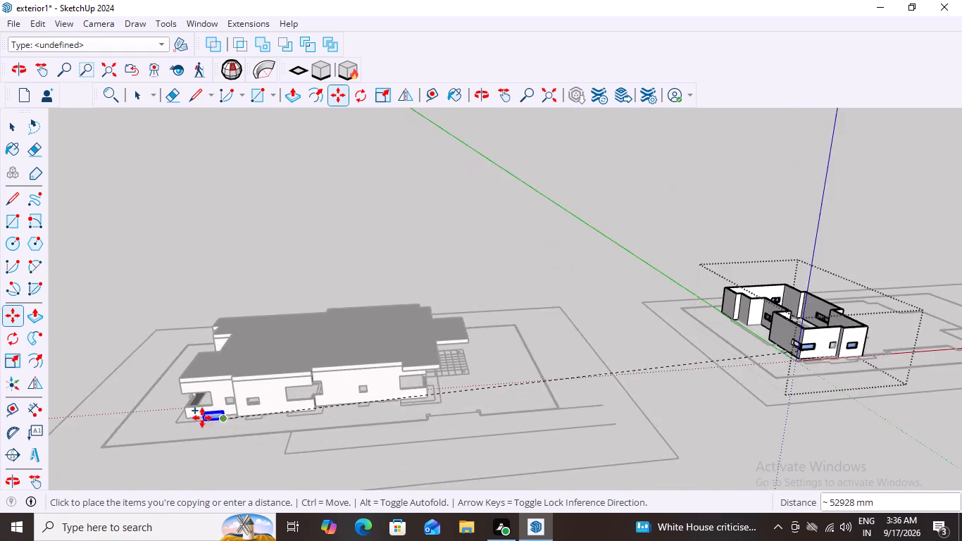
scroll(202, 418, up, 16)
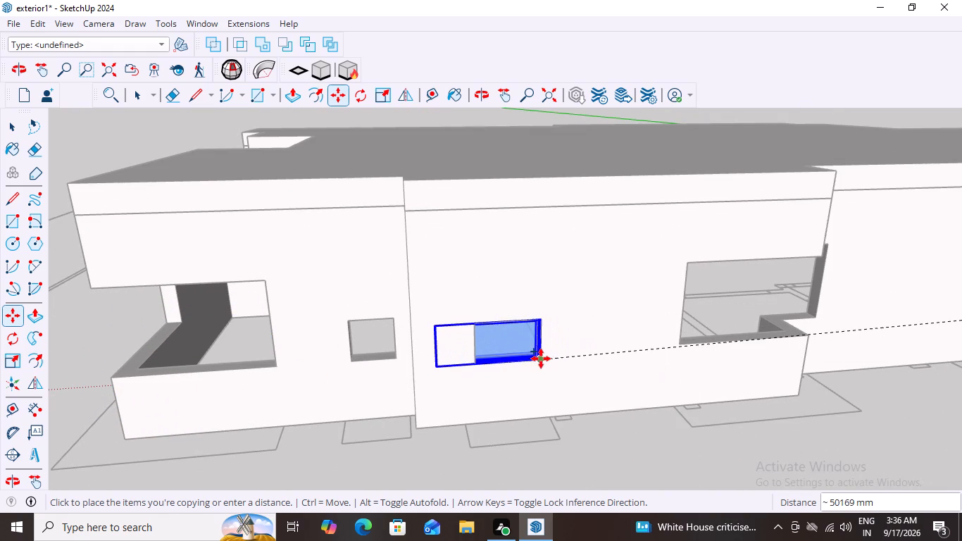
scroll(541, 359, up, 4)
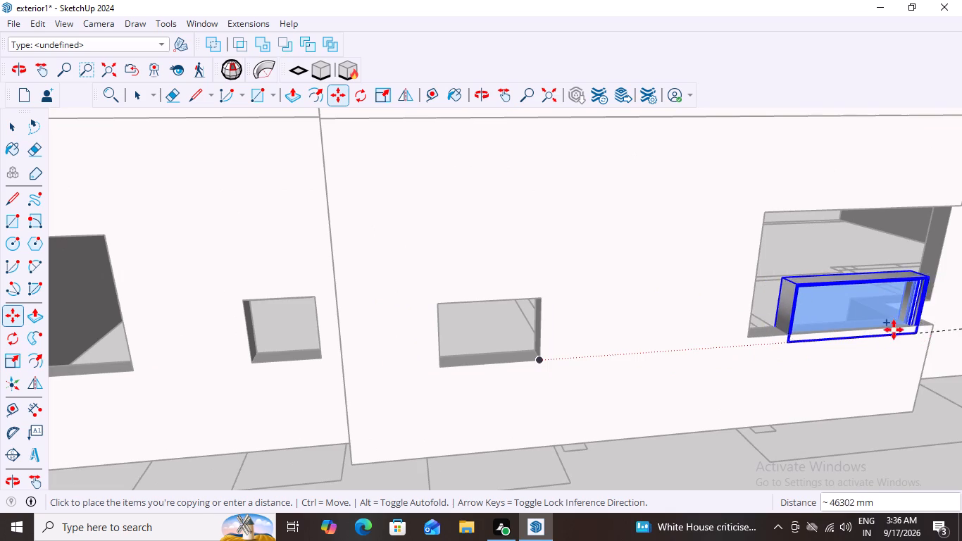
scroll(863, 353, down, 8)
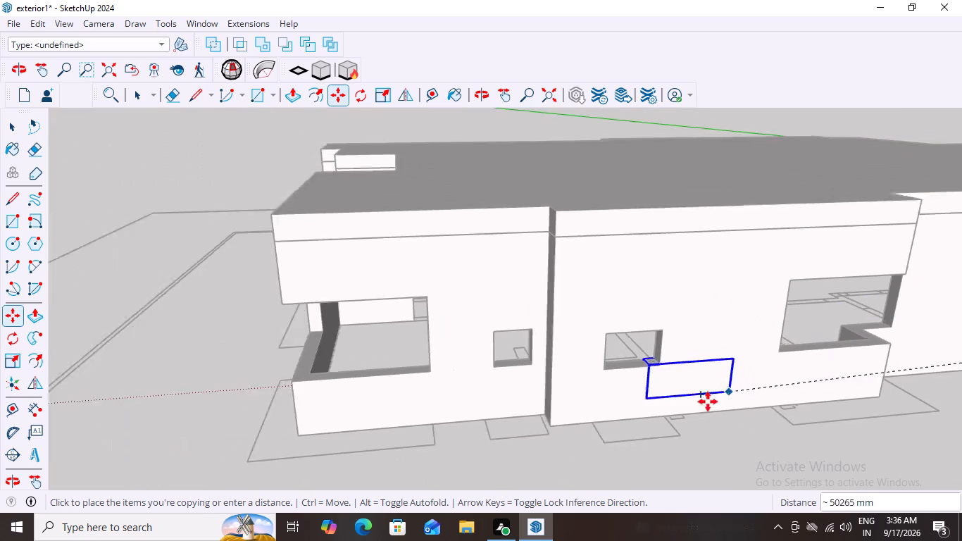
scroll(708, 402, down, 16)
scroll(572, 418, down, 13)
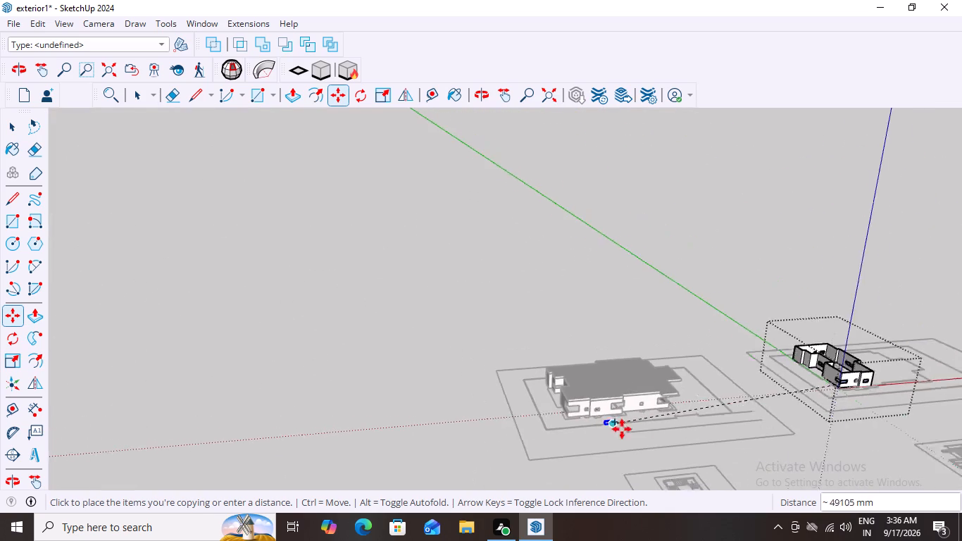
scroll(851, 426, up, 20)
scroll(851, 426, up, 2)
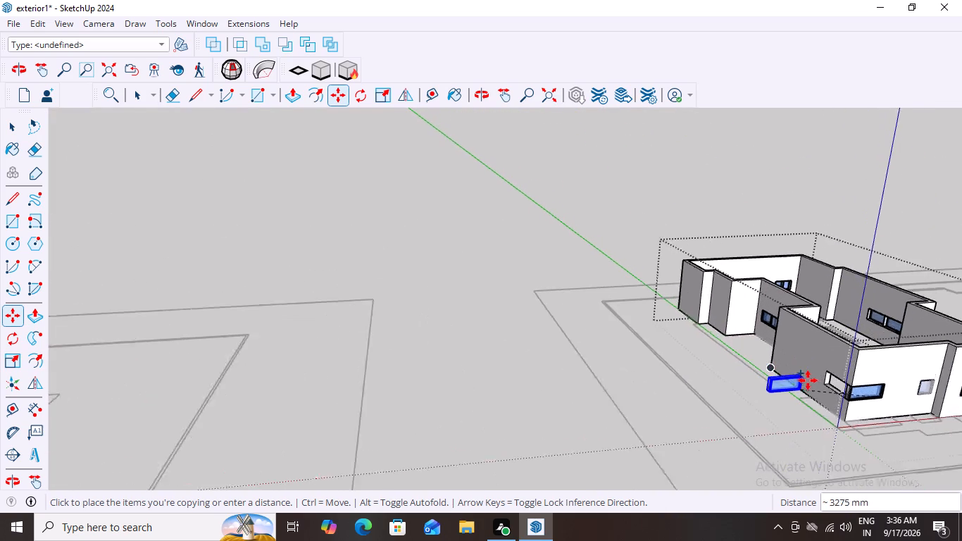
scroll(835, 417, up, 9)
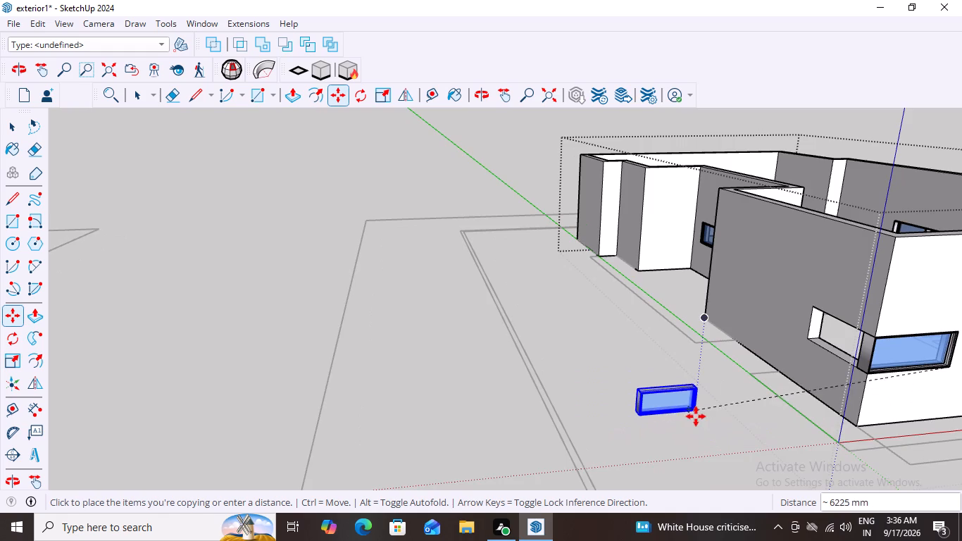
scroll(699, 419, up, 5)
click(701, 419)
scroll(689, 438, up, 5)
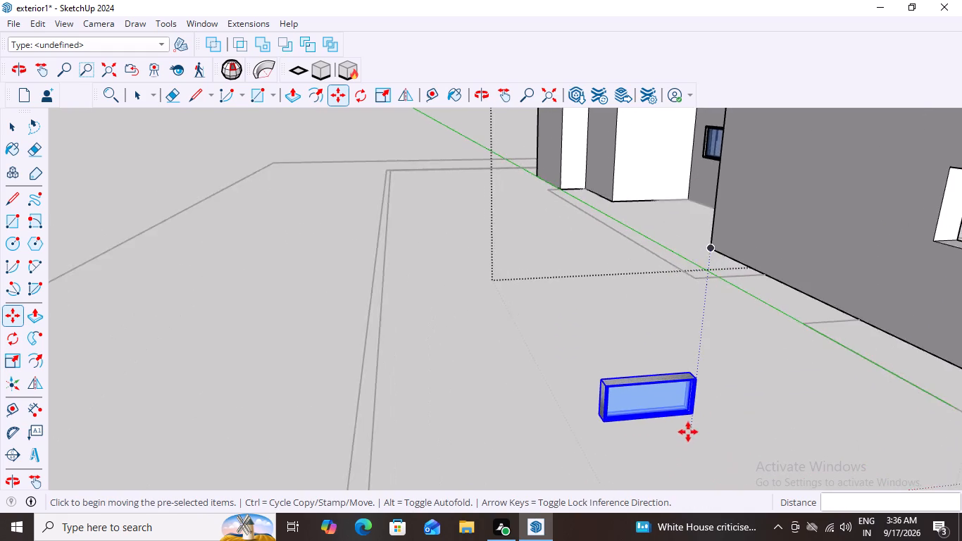
scroll(688, 432, up, 6)
key(space)
Rotate the new window copy 90 degrees about the vertical axis, centred at its bottom corner.
scroll(683, 423, up, 3)
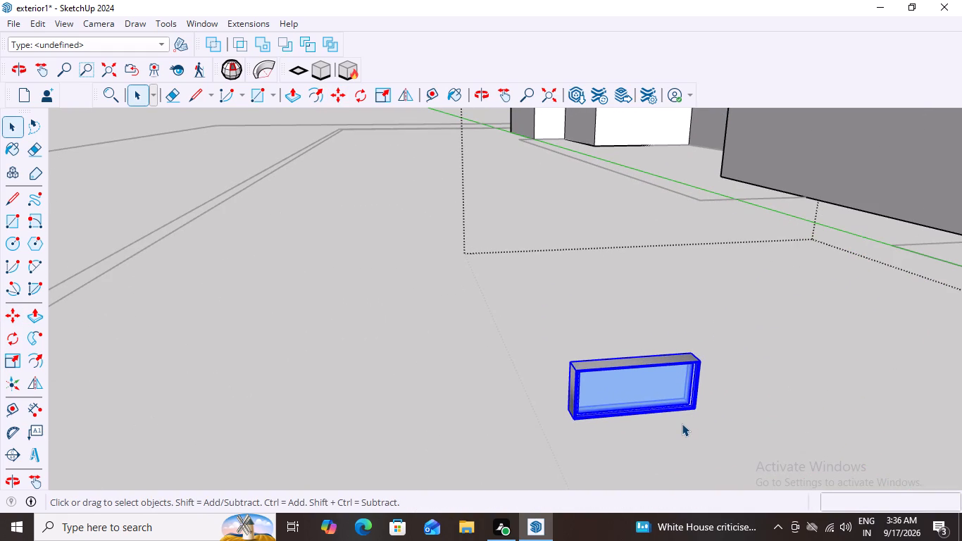
key(q)
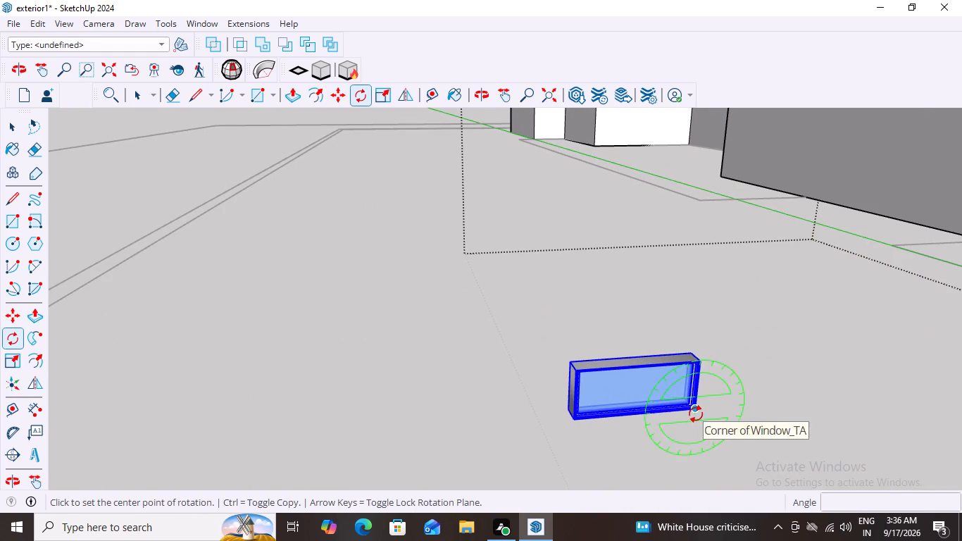
click(693, 420)
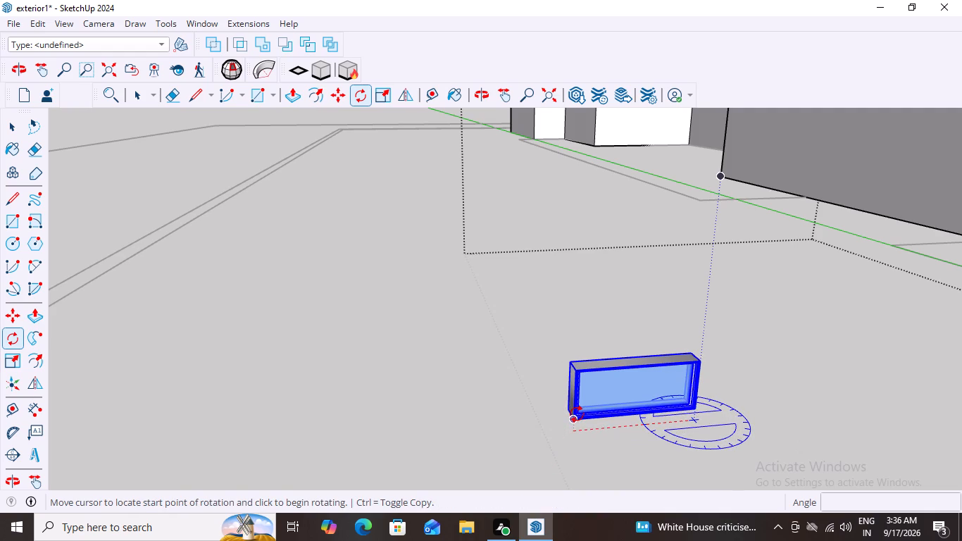
click(577, 414)
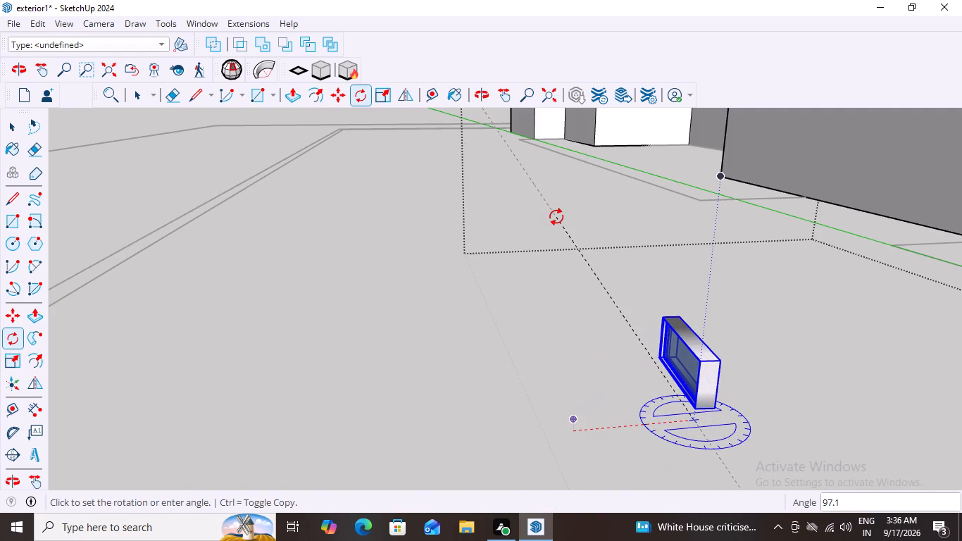
text(90)
key(Return)
Move the rotated window copy about 6170 mm by its bottom corner, onto the side wall opening's bottom corner at the building's edge.
scroll(641, 418, down, 1)
key(space)
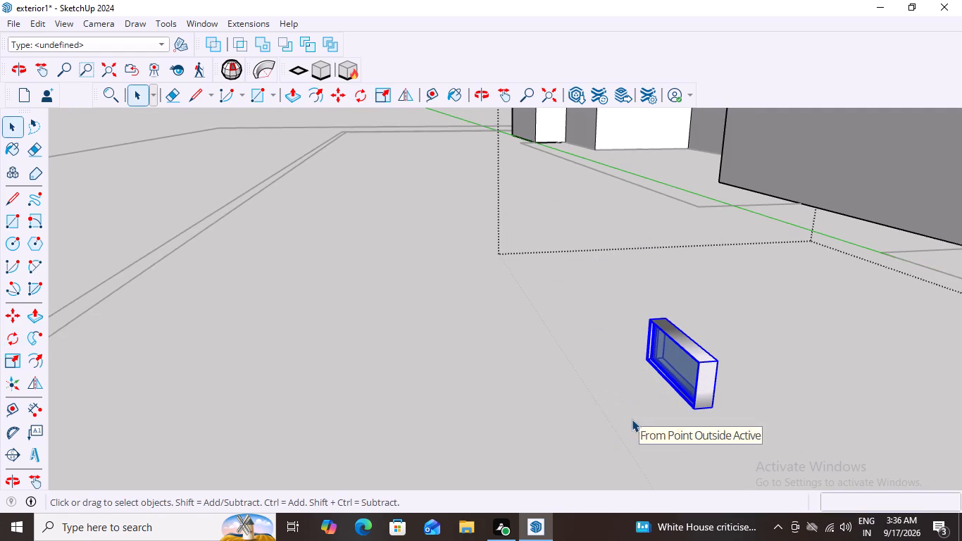
scroll(632, 419, down, 20)
scroll(632, 419, down, 1)
middle_drag(720, 444, 880, 452)
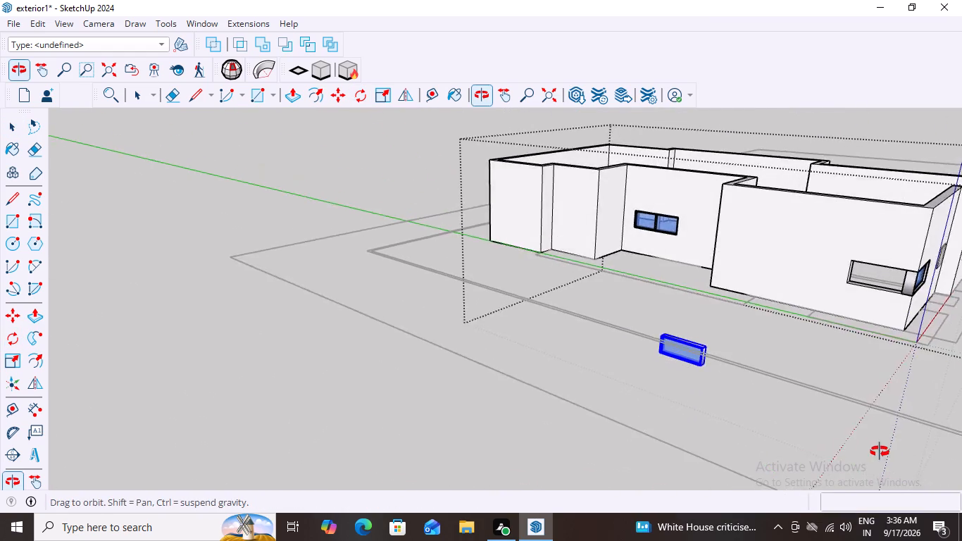
middle_drag(880, 452, 872, 443)
scroll(879, 450, down, 5)
scroll(646, 413, down, 6)
middle_drag(615, 437, 633, 540)
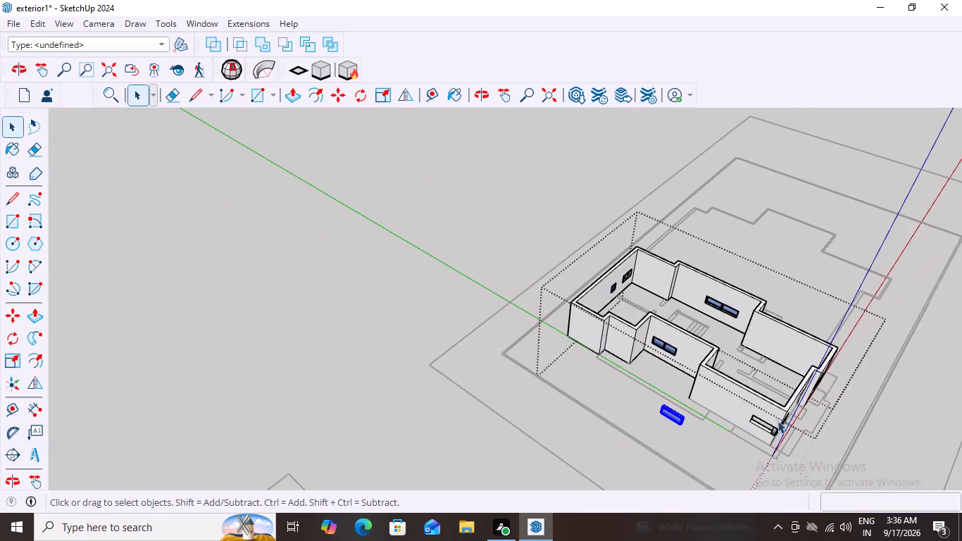
scroll(751, 438, up, 4)
middle_drag(806, 435, 873, 353)
scroll(598, 397, up, 2)
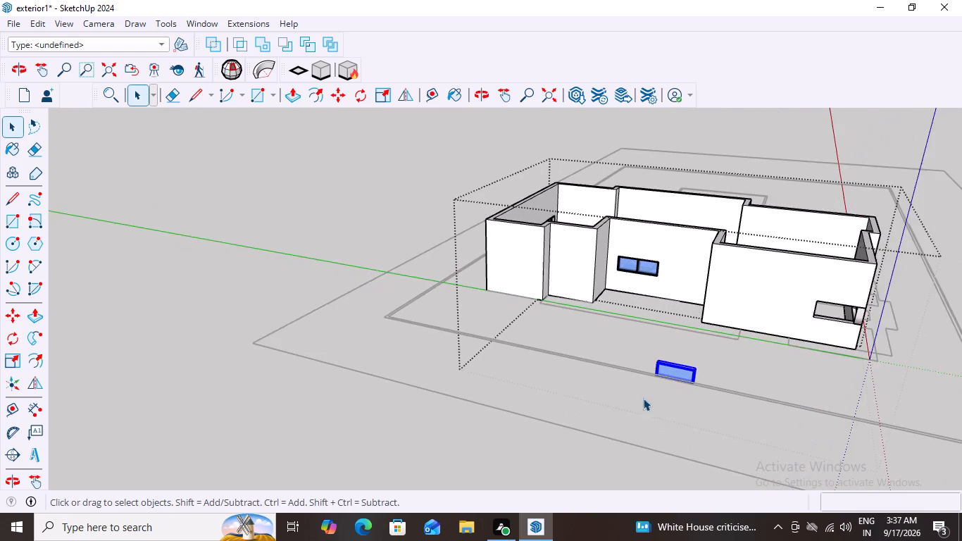
scroll(643, 398, up, 3)
middle_drag(692, 405, 673, 437)
scroll(673, 437, down, 4)
scroll(656, 447, up, 6)
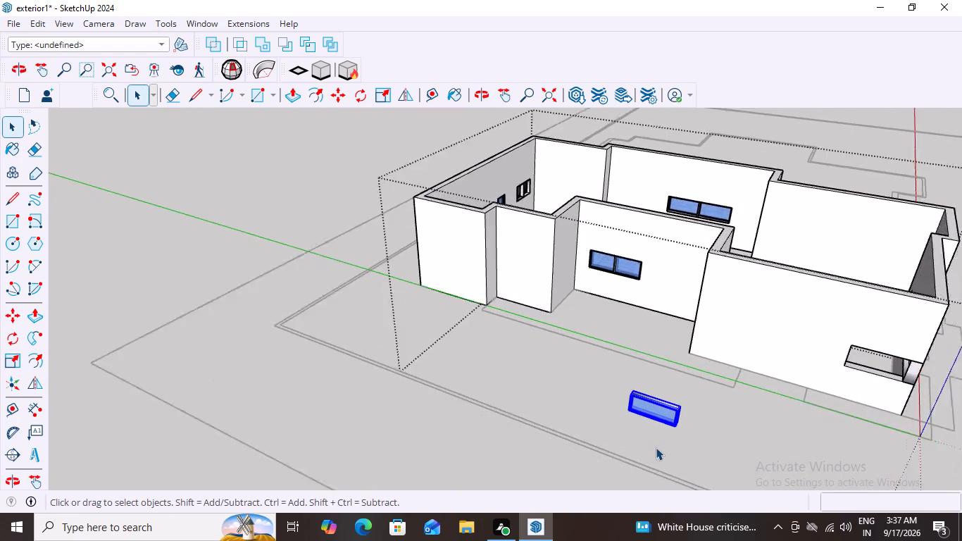
scroll(656, 447, up, 9)
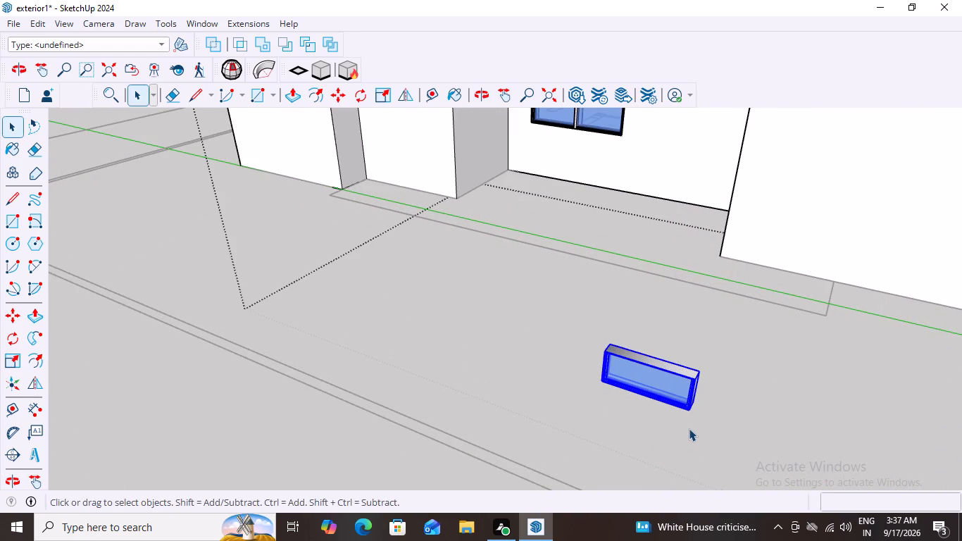
key(m)
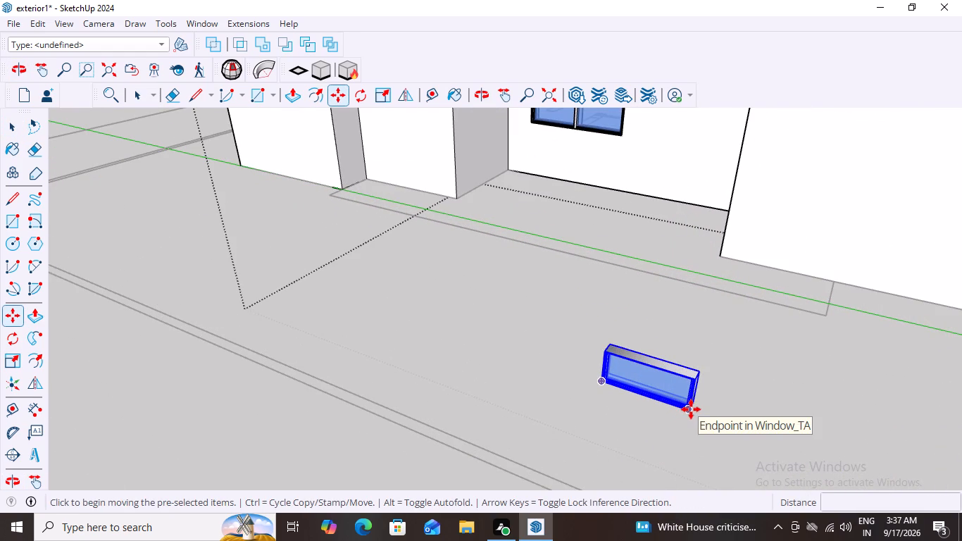
click(691, 409)
scroll(635, 452, down, 14)
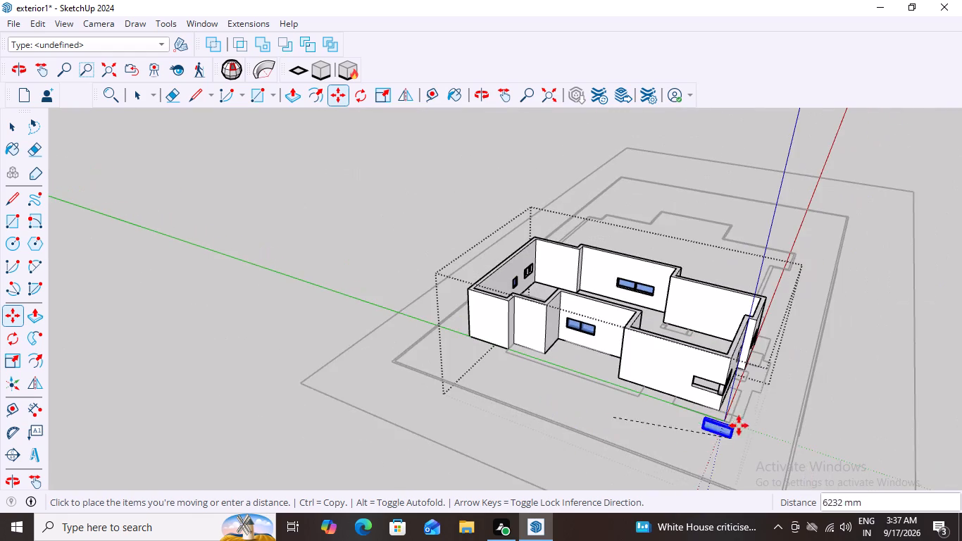
scroll(739, 418, up, 18)
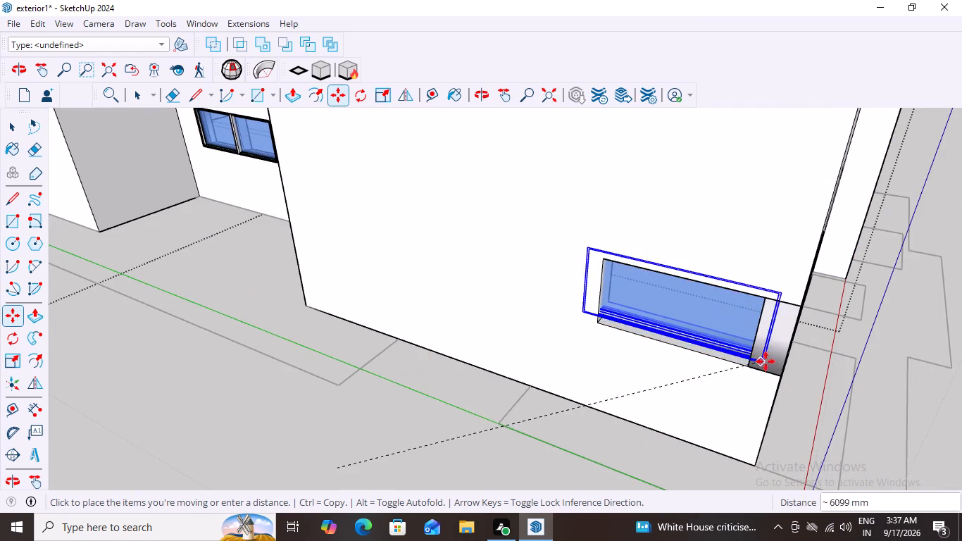
scroll(776, 378, up, 7)
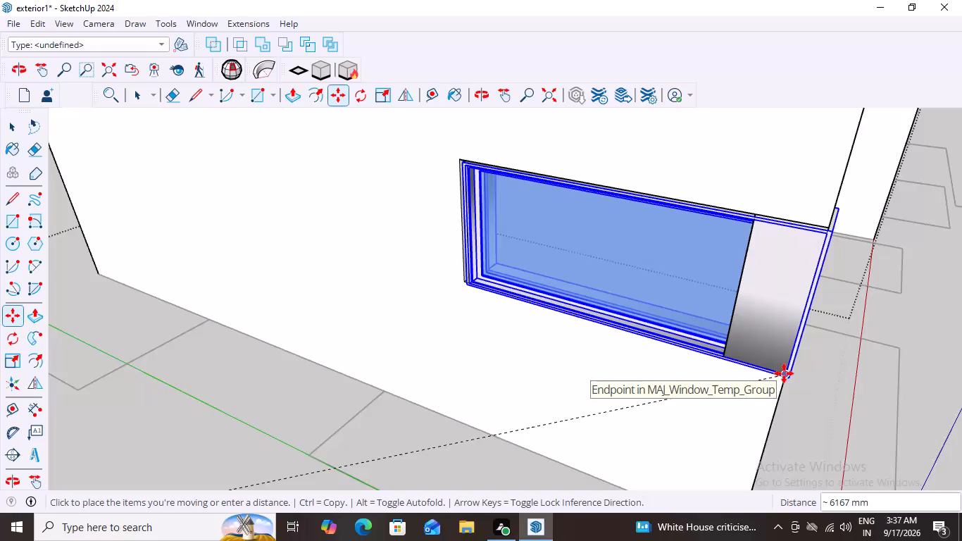
click(784, 373)
Shift the side wall window about 18 mm so its bottom end corner meets the opening's bottom corner farthest from the building's edge.
middle_drag(805, 423, 655, 383)
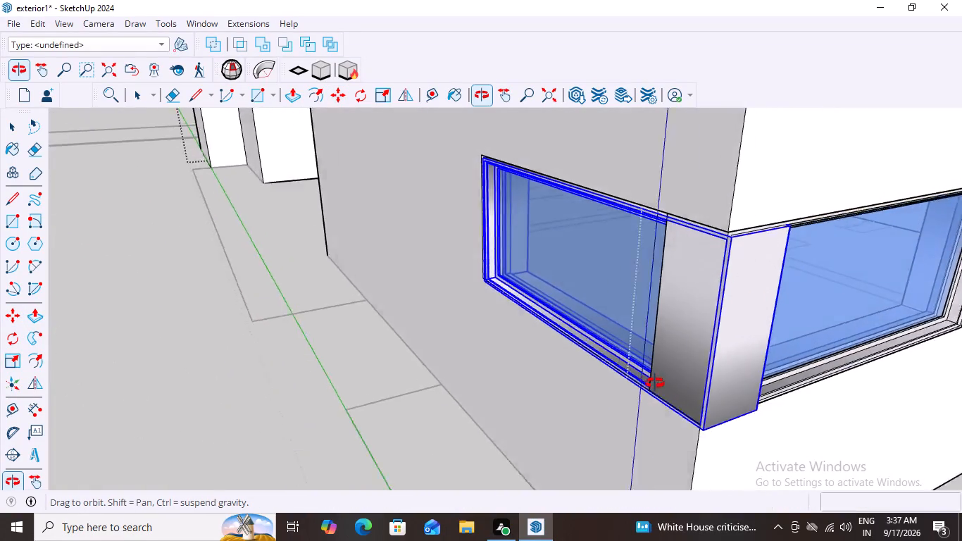
middle_drag(655, 383, 835, 421)
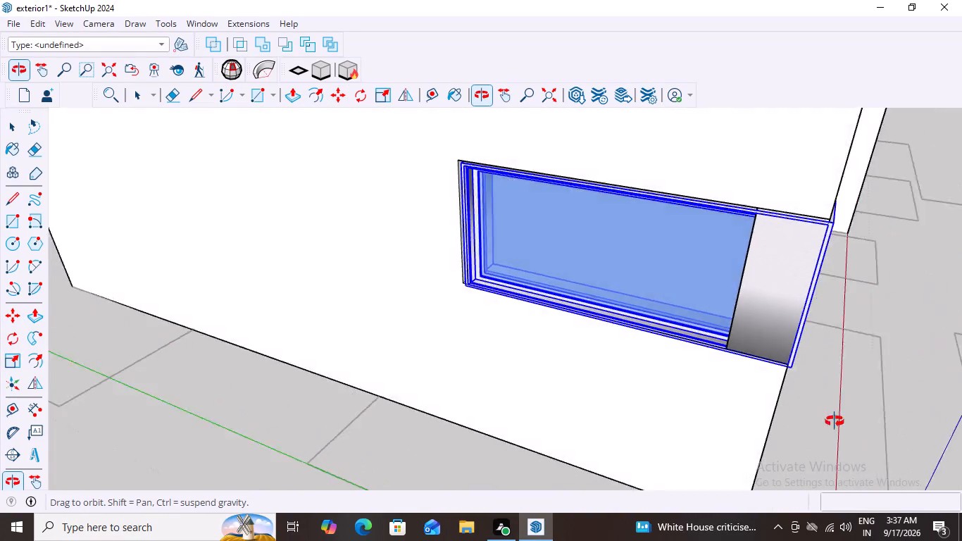
middle_drag(835, 421, 888, 411)
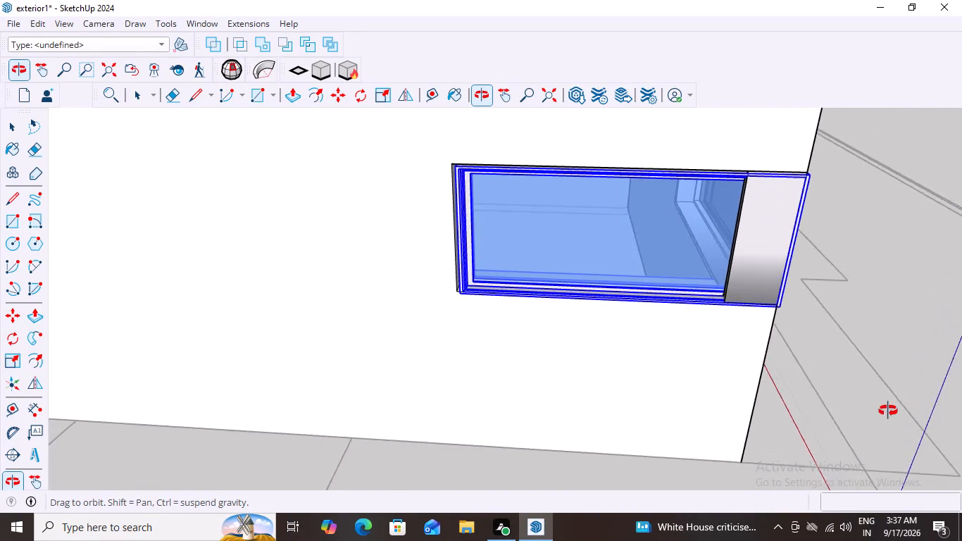
middle_drag(888, 411, 876, 411)
scroll(450, 324, up, 6)
middle_drag(463, 329, 556, 362)
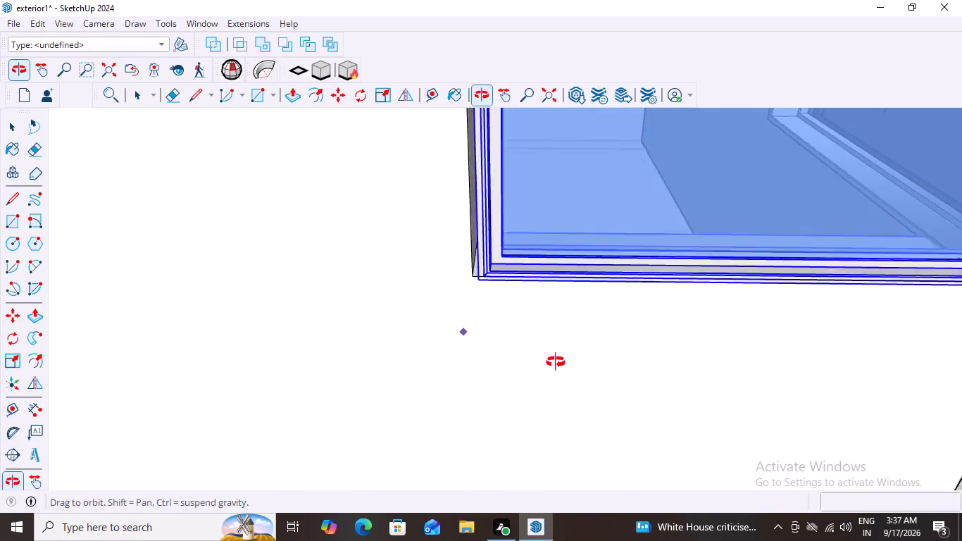
middle_drag(556, 362, 588, 369)
scroll(491, 301, up, 8)
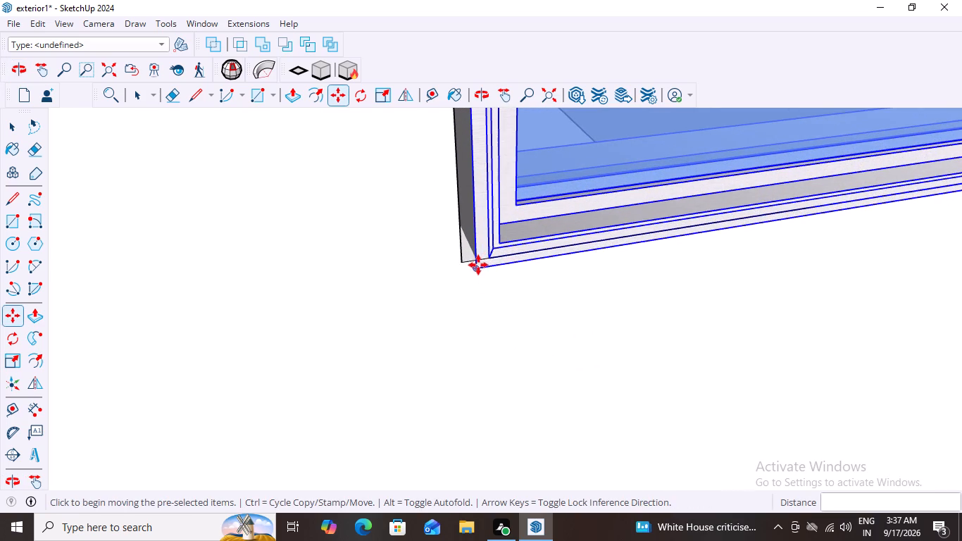
click(478, 266)
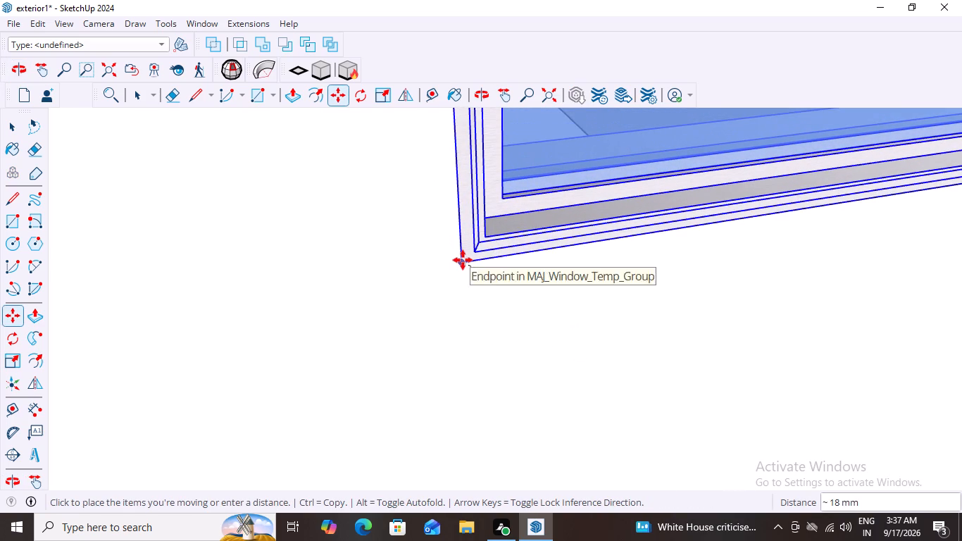
click(463, 260)
key(space)
Deselect the window and examine both corner windows and the adjacent walls from outside.
scroll(431, 381, down, 10)
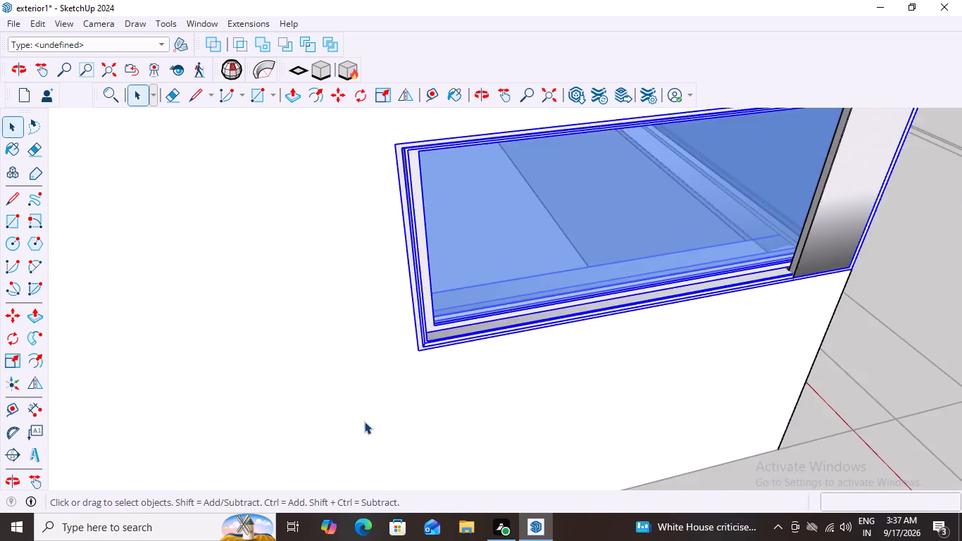
scroll(364, 421, down, 7)
middle_drag(681, 346, 410, 318)
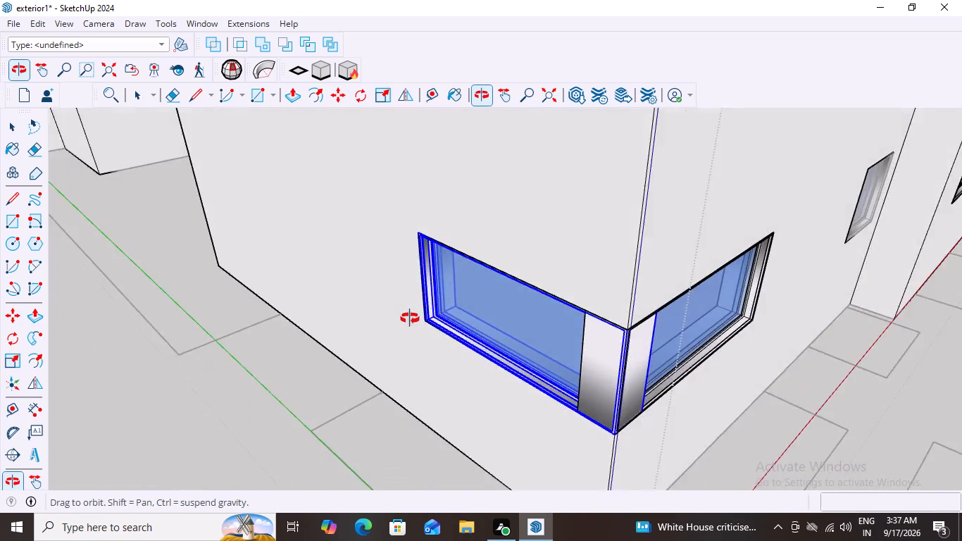
middle_drag(410, 318, 364, 309)
scroll(406, 338, down, 9)
scroll(539, 430, up, 3)
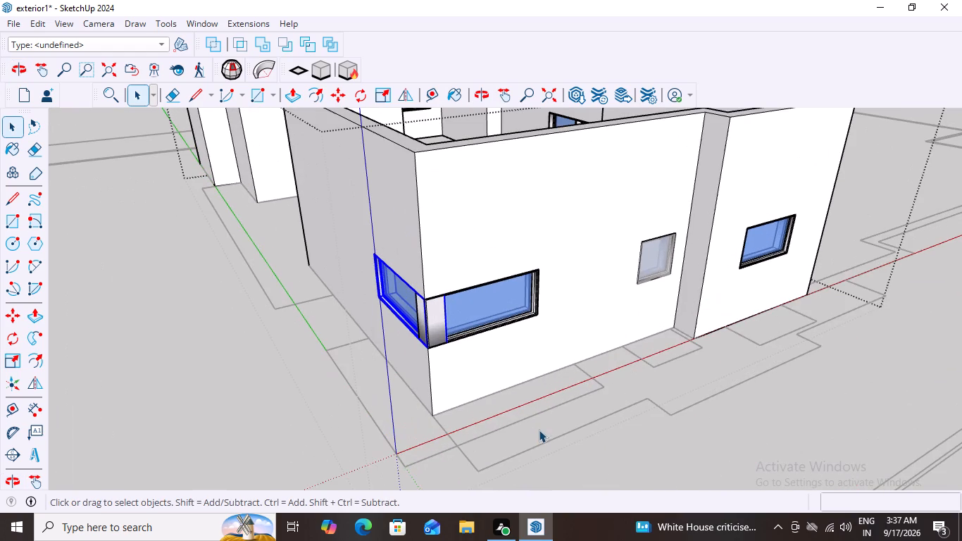
click(279, 361)
scroll(267, 383, down, 4)
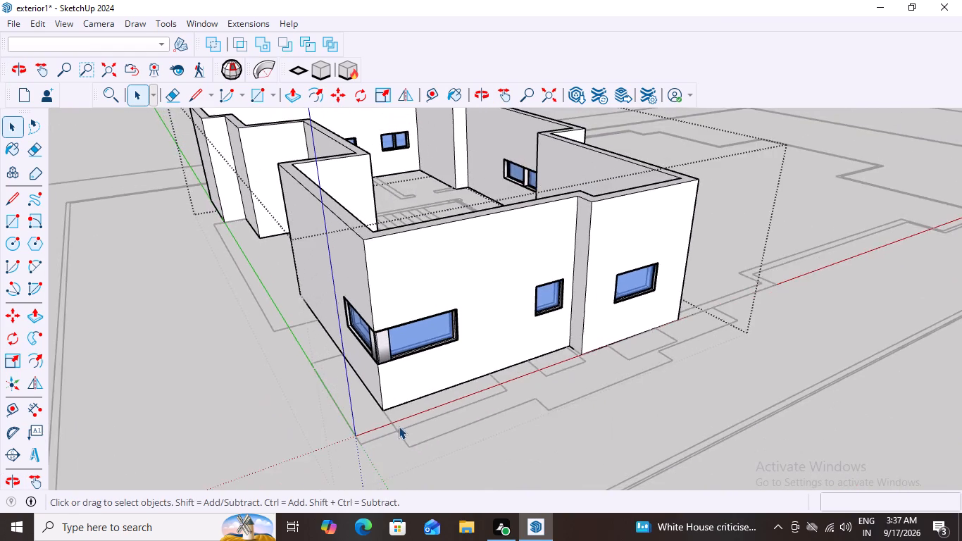
middle_drag(404, 427, 425, 422)
scroll(406, 427, down, 1)
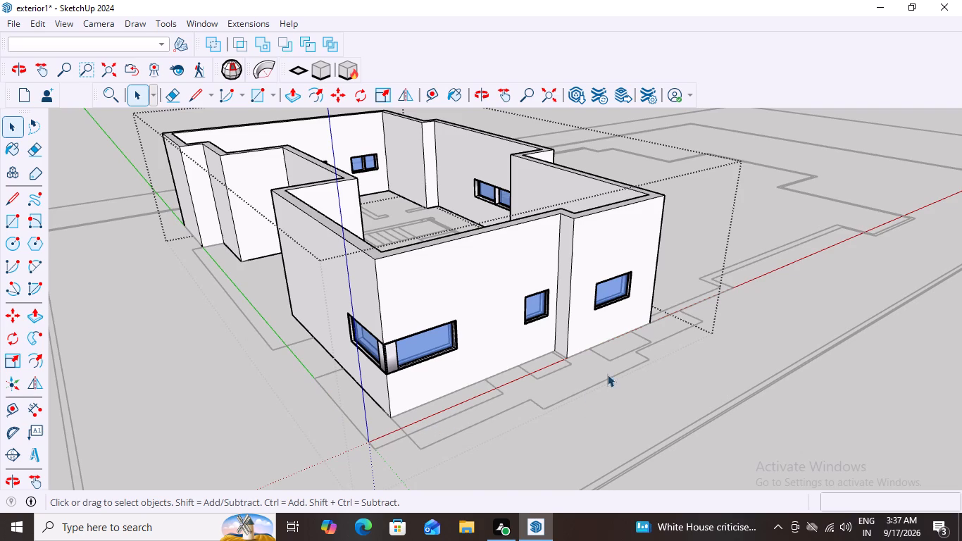
scroll(541, 356, down, 8)
scroll(441, 413, up, 3)
scroll(508, 321, up, 8)
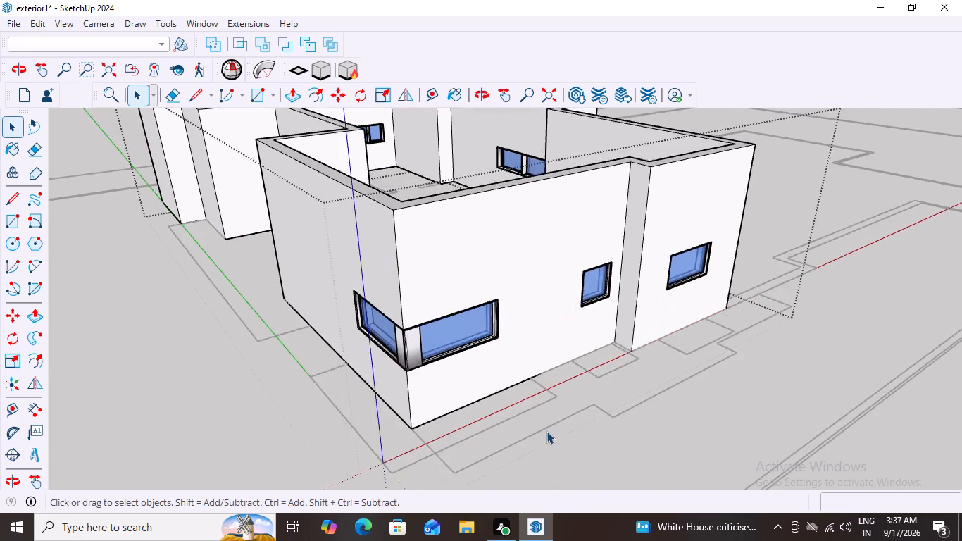
scroll(546, 431, up, 1)
scroll(427, 332, up, 9)
Examine close up how the two corner windows' frames meet at the building's edge and fit the side wall opening.
middle_drag(376, 353, 539, 306)
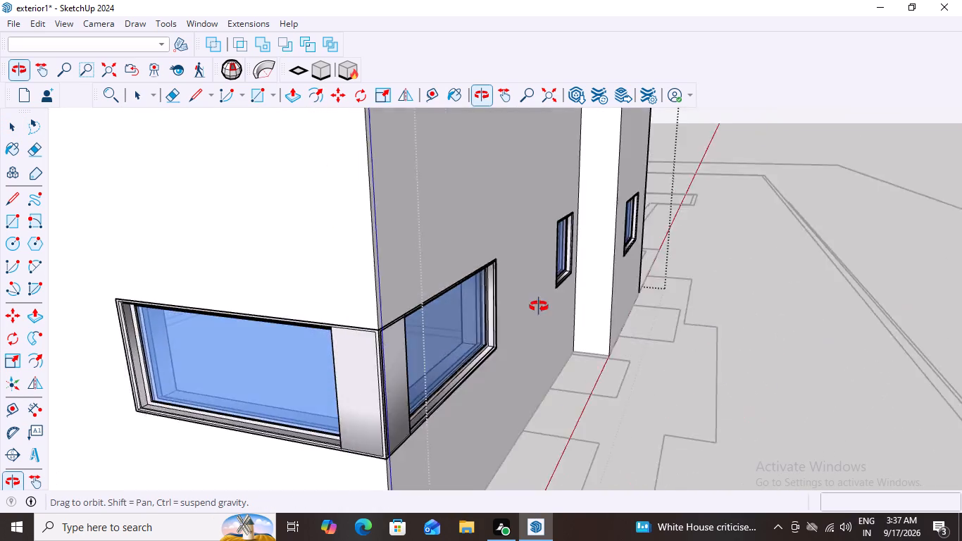
middle_drag(539, 306, 569, 361)
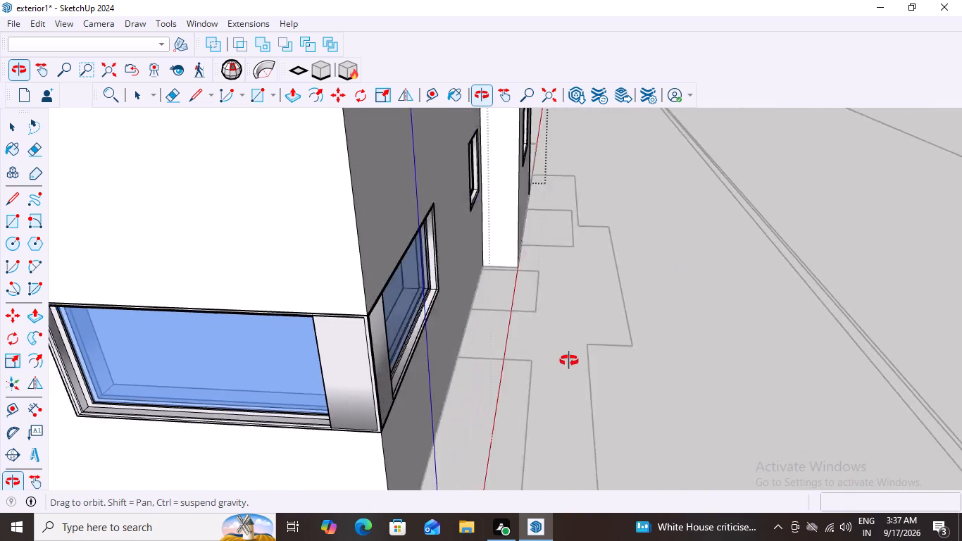
middle_drag(569, 361, 509, 368)
scroll(316, 415, up, 12)
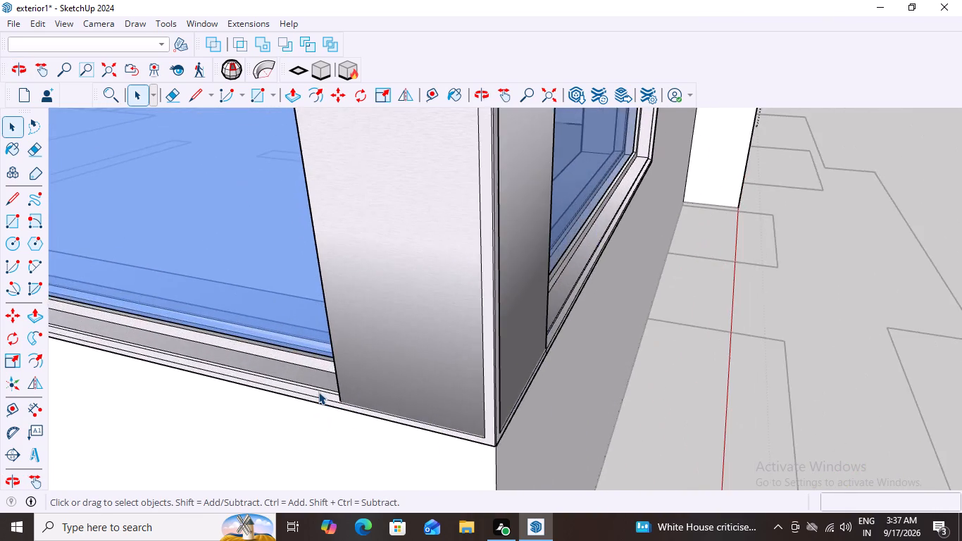
scroll(318, 392, up, 4)
middle_drag(318, 392, 637, 413)
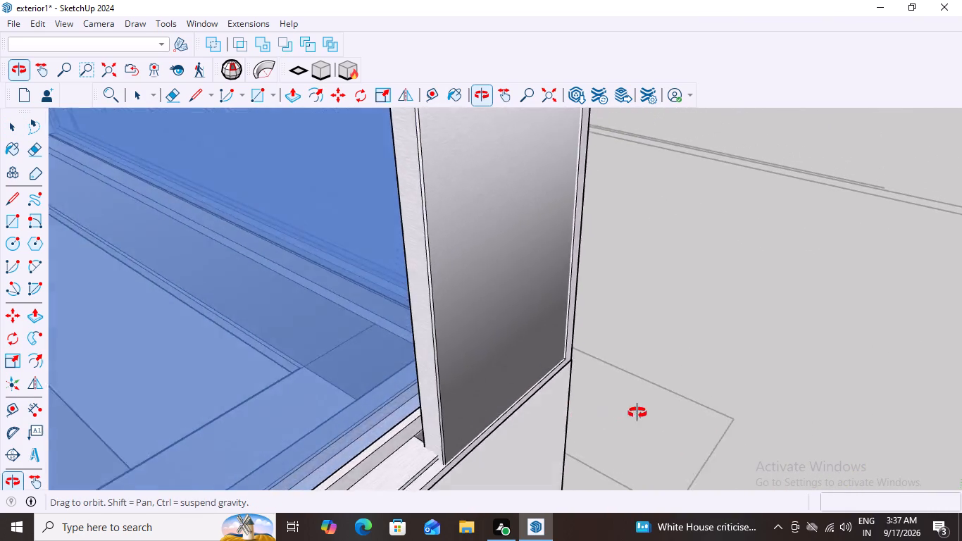
middle_drag(637, 413, 787, 407)
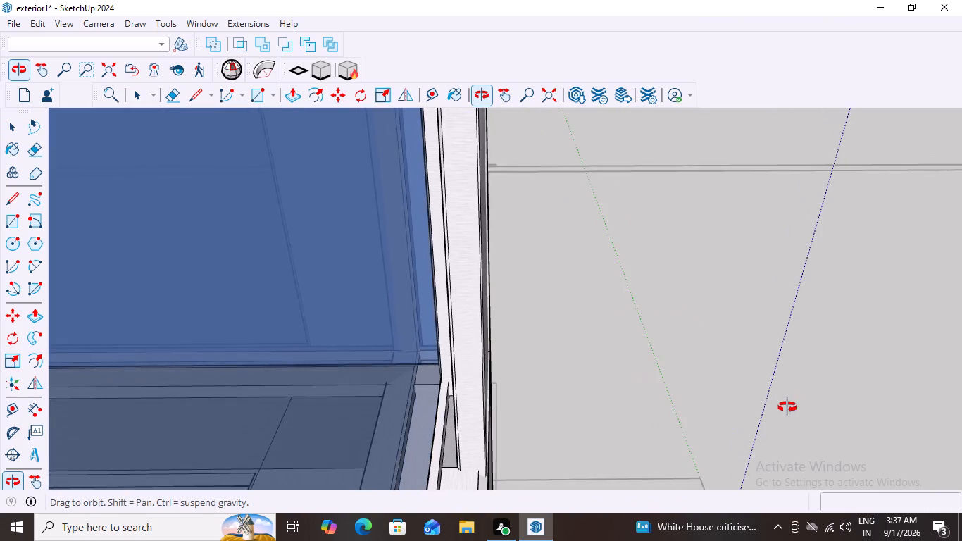
middle_drag(787, 407, 764, 415)
scroll(411, 435, up, 7)
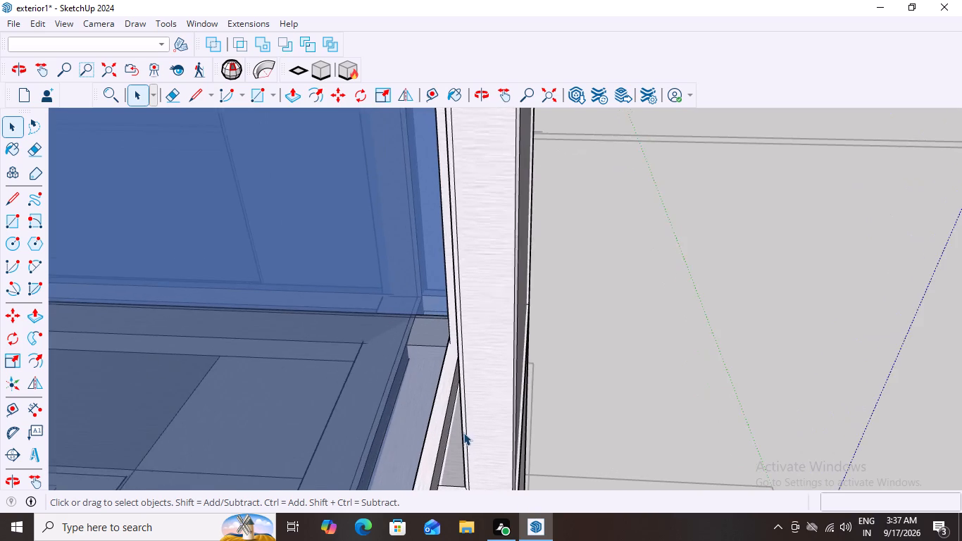
scroll(463, 433, up, 1)
middle_drag(463, 433, 173, 423)
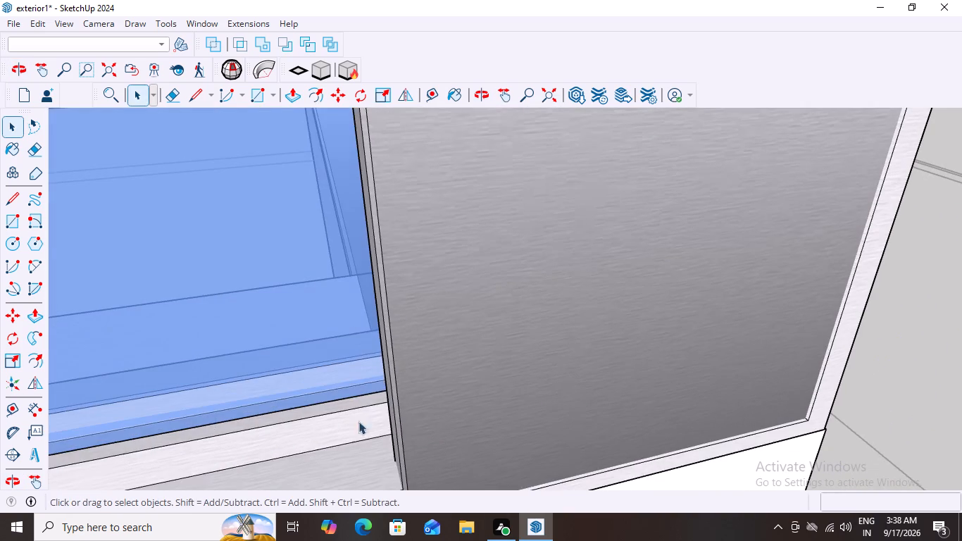
scroll(732, 435, down, 3)
scroll(579, 421, down, 18)
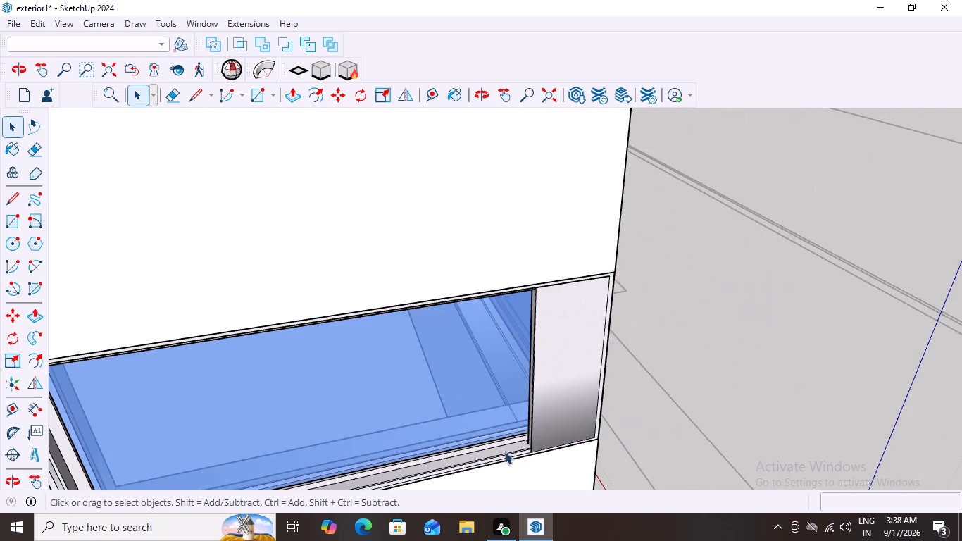
scroll(651, 440, down, 8)
scroll(466, 472, up, 3)
scroll(449, 483, up, 19)
scroll(466, 446, down, 4)
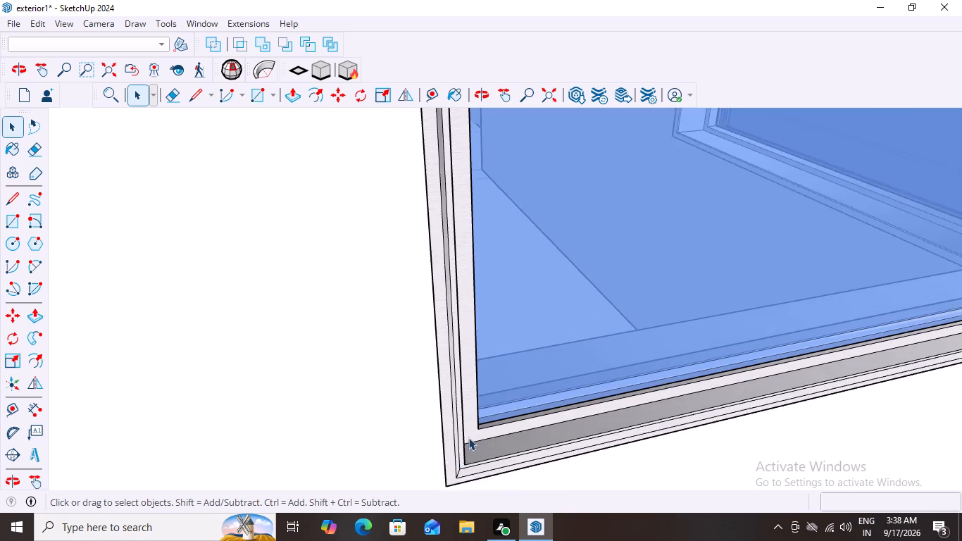
scroll(468, 437, down, 18)
scroll(731, 393, down, 10)
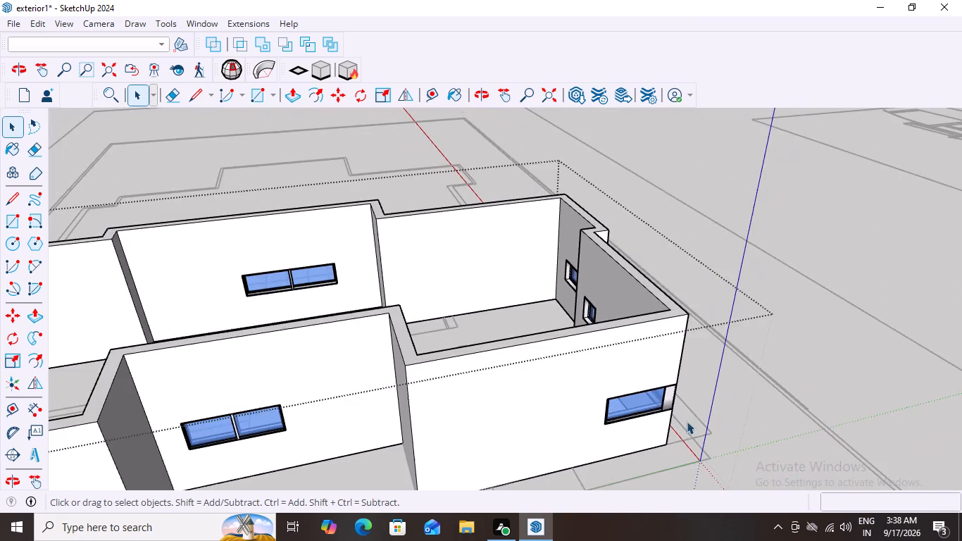
Select the small square window near the wall recess, on the wall around the building's edge, for copying with the Move tool.
middle_drag(849, 393, 444, 368)
scroll(444, 369, down, 1)
scroll(486, 357, up, 9)
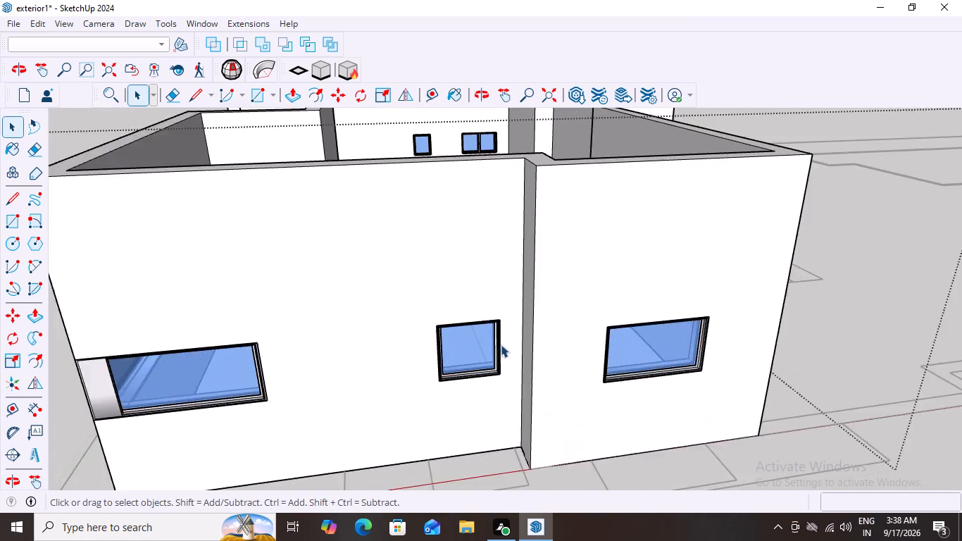
scroll(501, 344, up, 20)
scroll(501, 344, up, 6)
middle_click(499, 377)
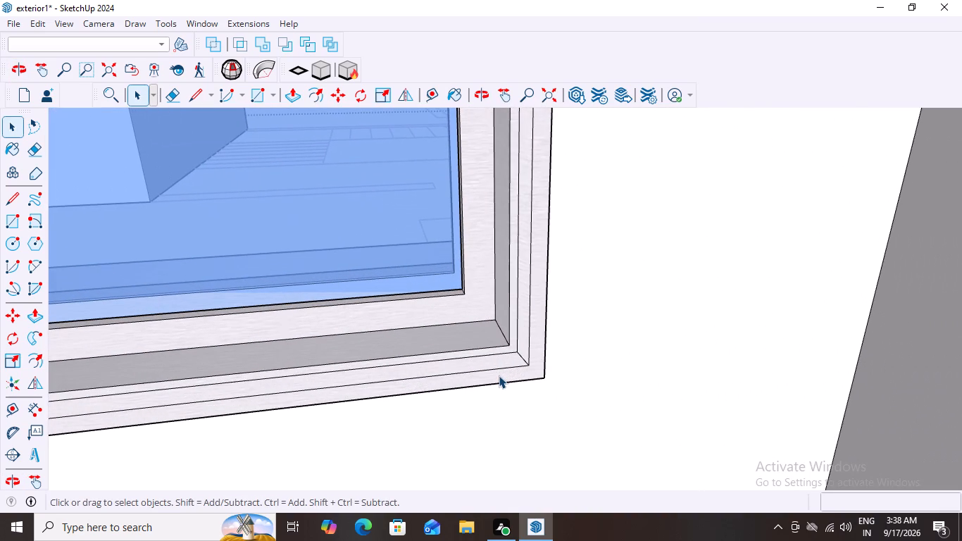
scroll(499, 375, down, 6)
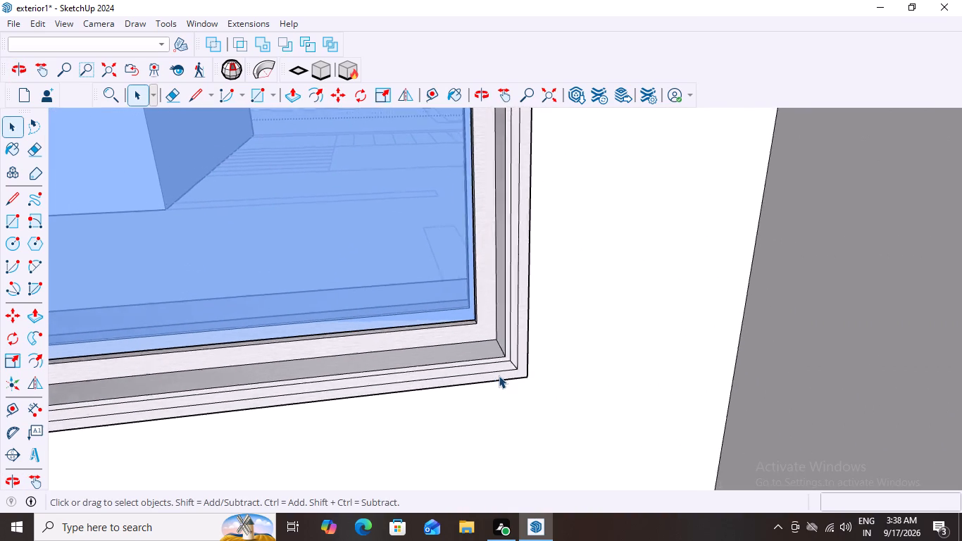
scroll(499, 375, down, 12)
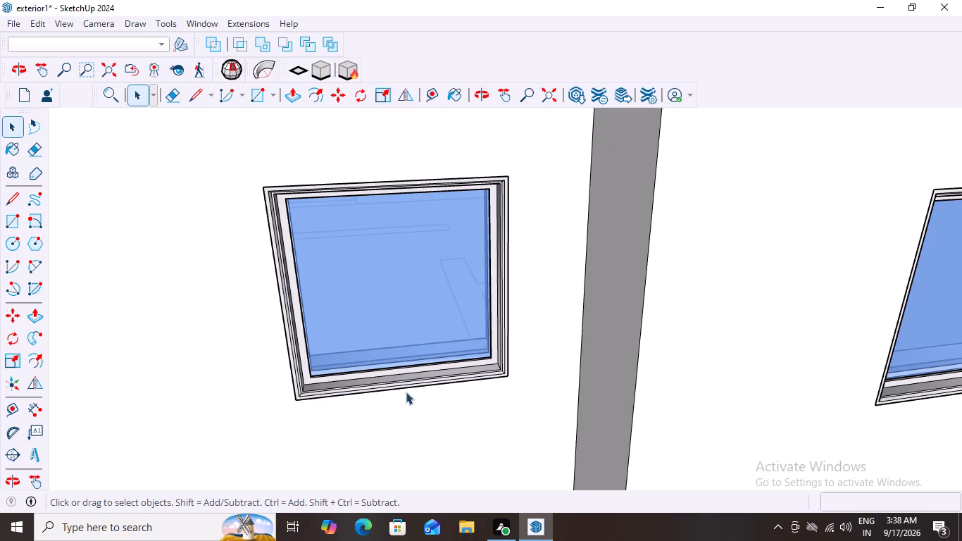
scroll(304, 380, up, 17)
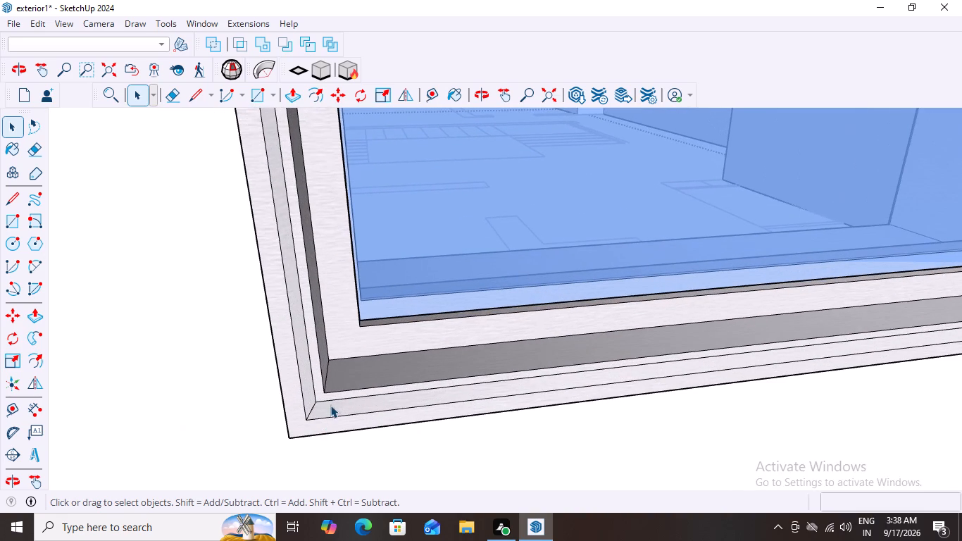
click(343, 392)
scroll(337, 405, down, 10)
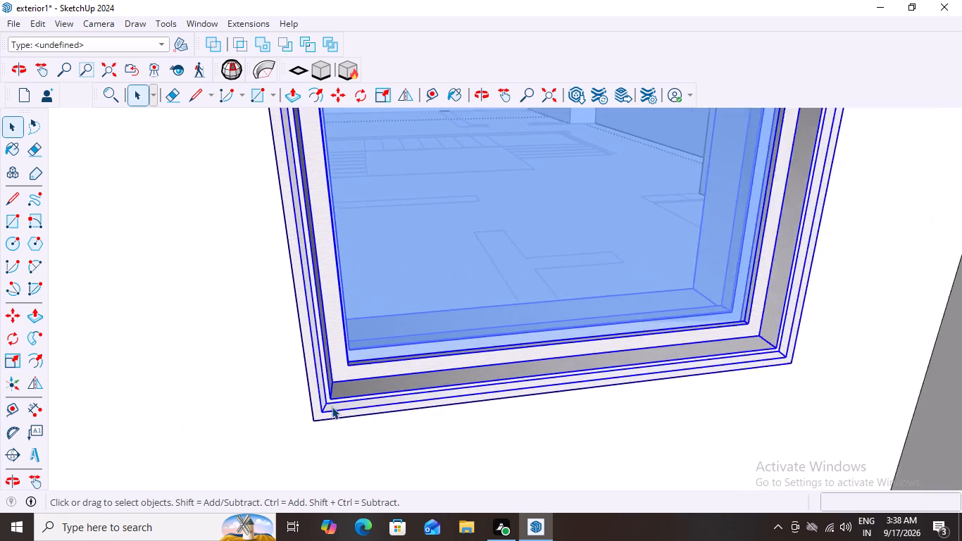
scroll(332, 406, down, 2)
scroll(382, 452, up, 4)
scroll(297, 415, up, 5)
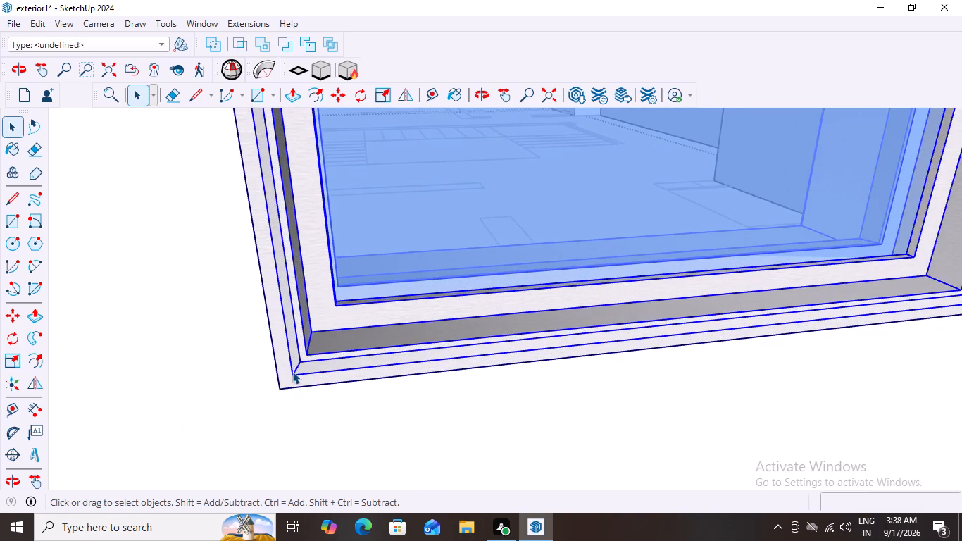
scroll(292, 371, up, 2)
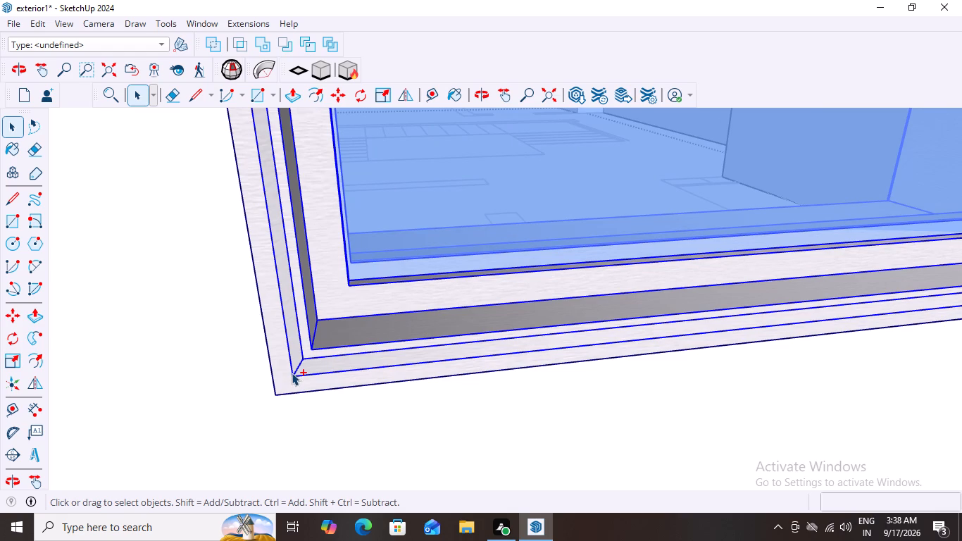
key(ctrl+c)
key(m)
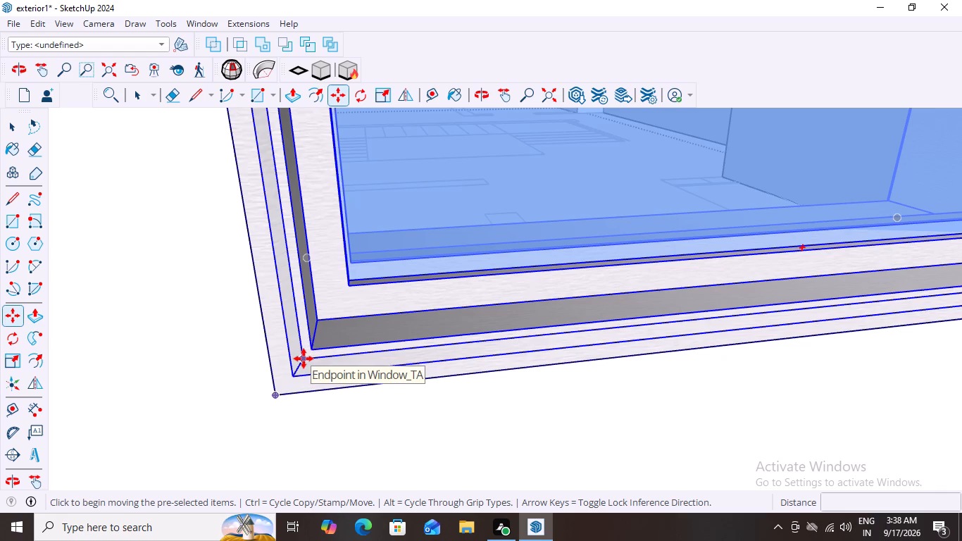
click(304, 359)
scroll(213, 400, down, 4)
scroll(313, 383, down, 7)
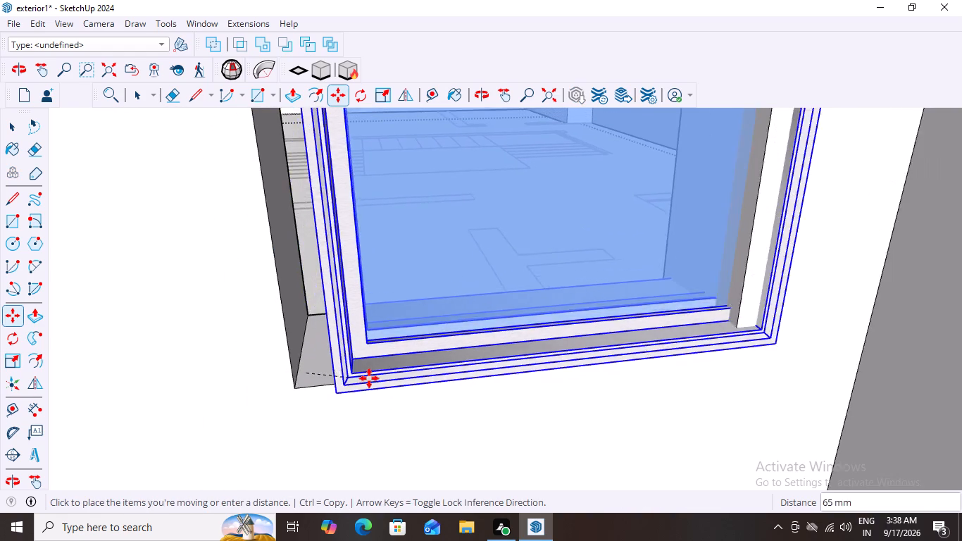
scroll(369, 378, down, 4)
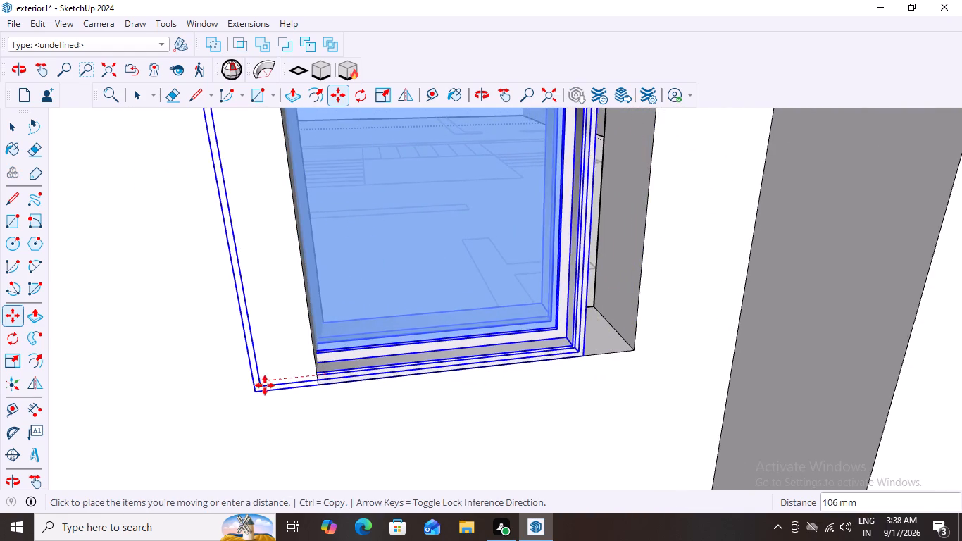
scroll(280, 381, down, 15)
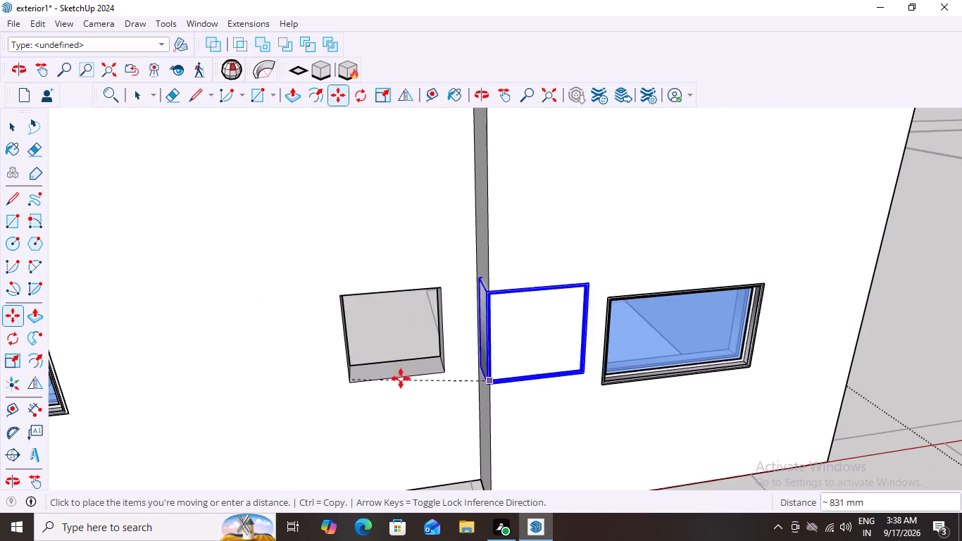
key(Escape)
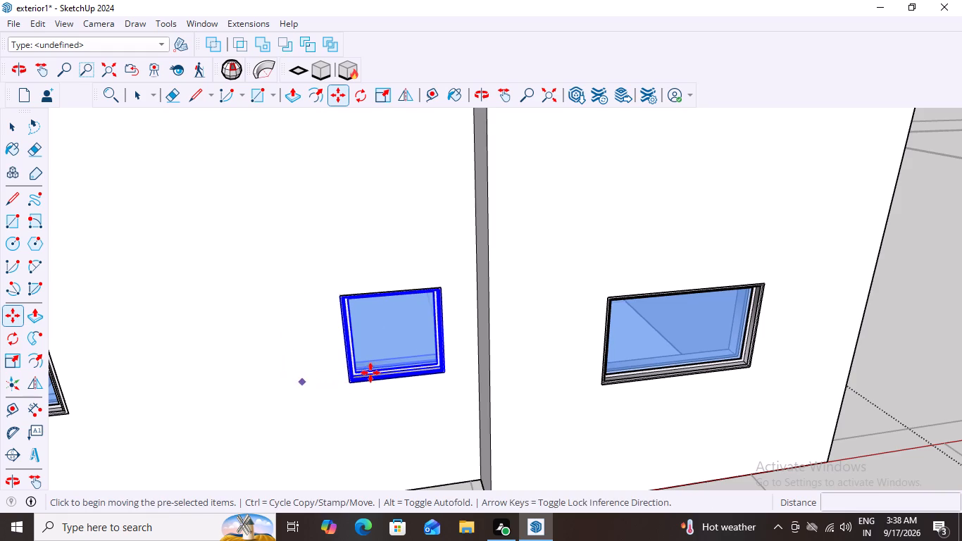
Copy the small square window about 44124 mm by its outer bottom-left corner onto the matching corner of the roofed building's square opening, then deselect it.
scroll(338, 411, up, 20)
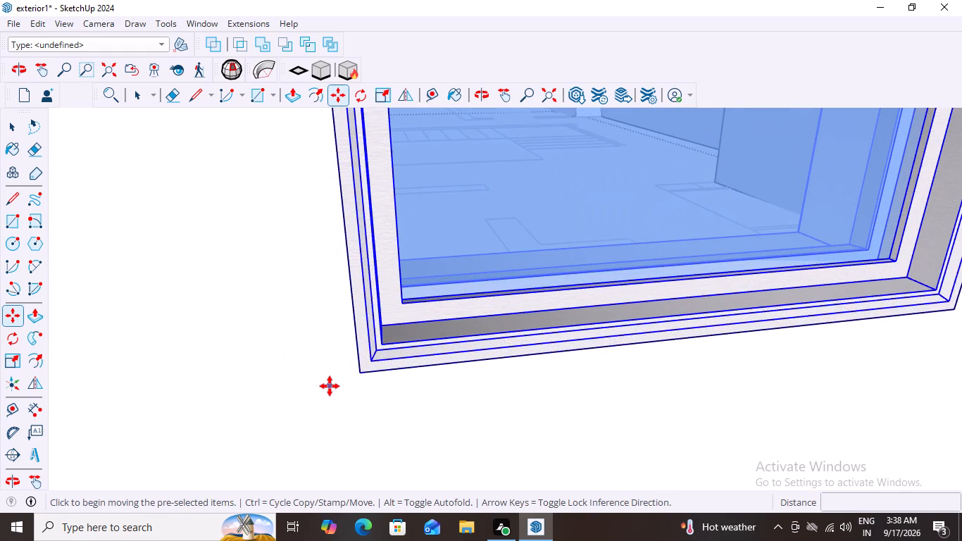
click(363, 373)
scroll(214, 437, down, 6)
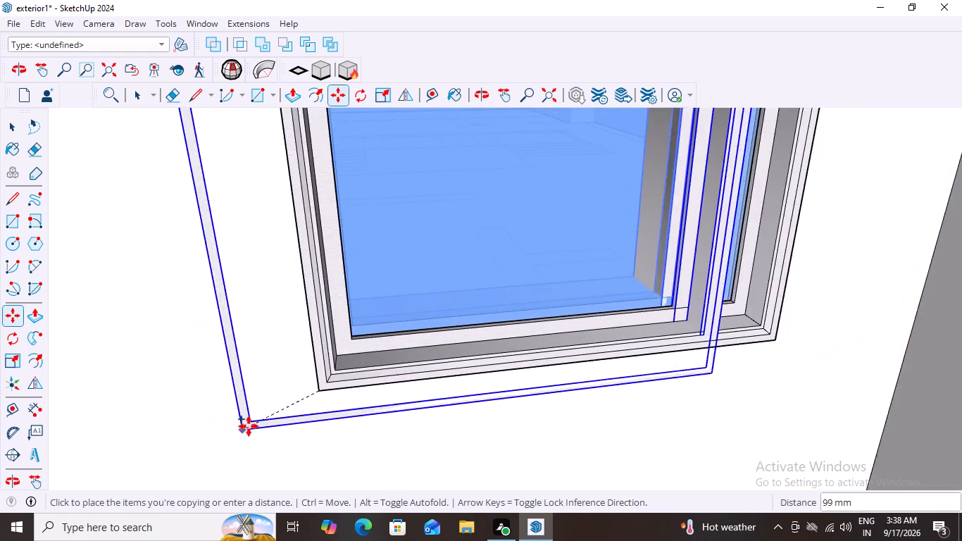
scroll(249, 426, down, 20)
scroll(249, 426, down, 16)
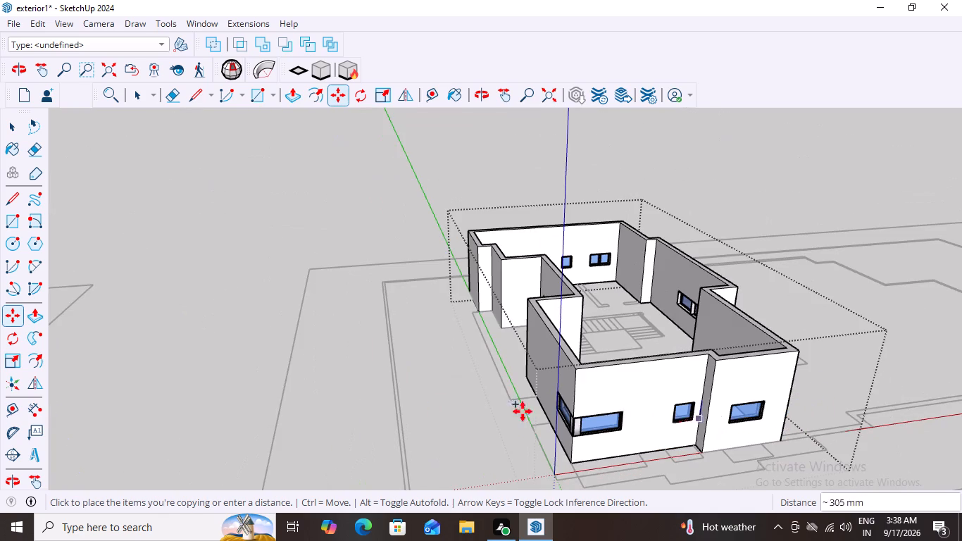
scroll(307, 392, down, 5)
scroll(365, 327, down, 6)
scroll(380, 310, up, 5)
scroll(427, 340, down, 2)
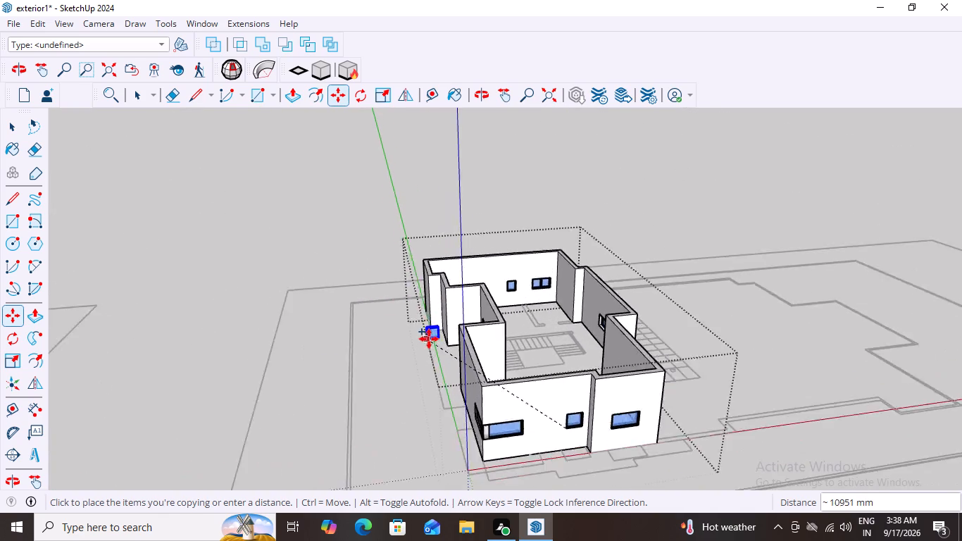
scroll(429, 339, down, 20)
scroll(429, 339, down, 7)
middle_click(448, 342)
scroll(294, 389, up, 9)
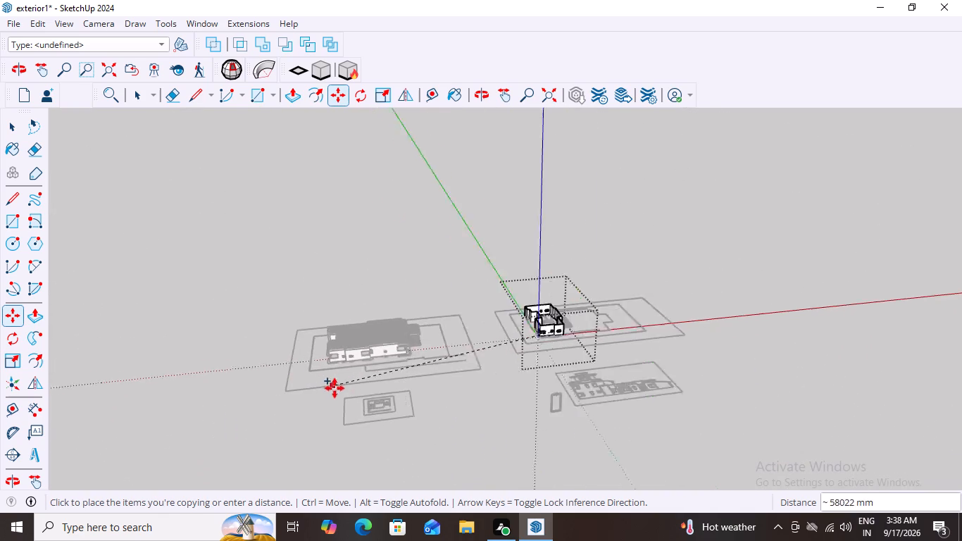
scroll(335, 388, up, 7)
scroll(396, 364, up, 15)
scroll(320, 332, up, 5)
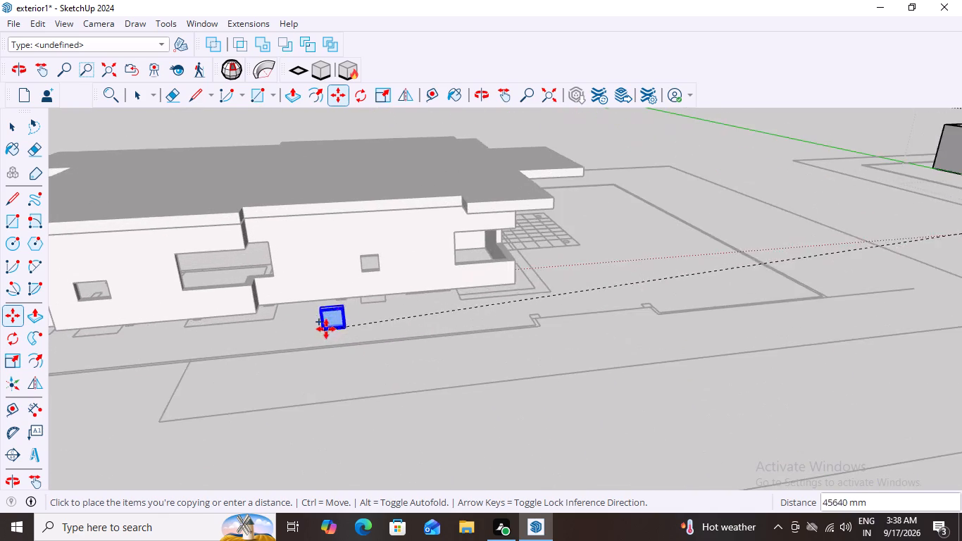
scroll(363, 278, up, 9)
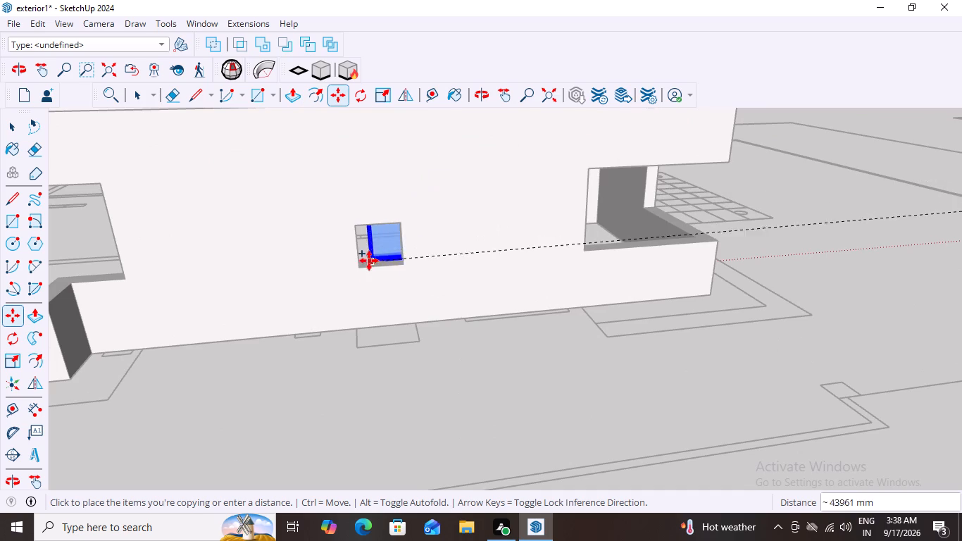
scroll(358, 268, up, 17)
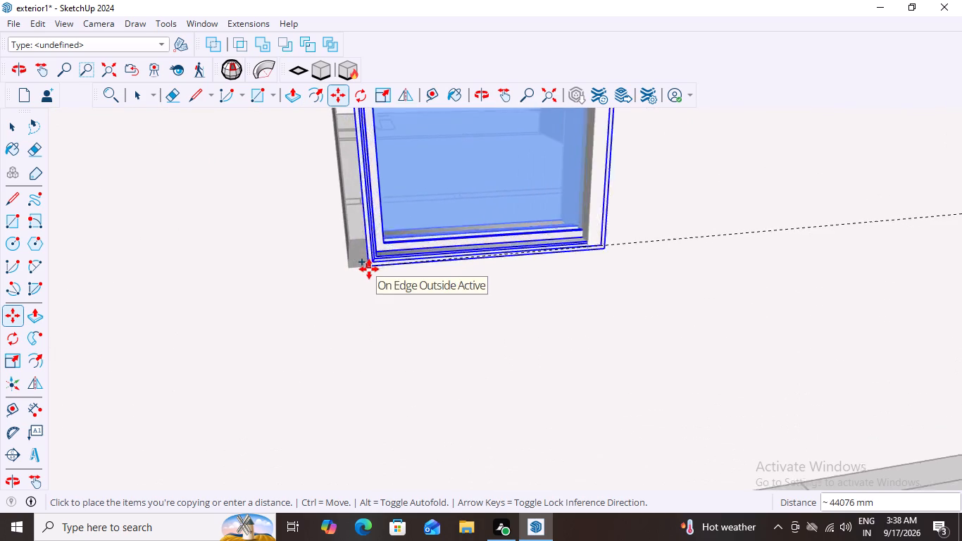
scroll(369, 269, up, 6)
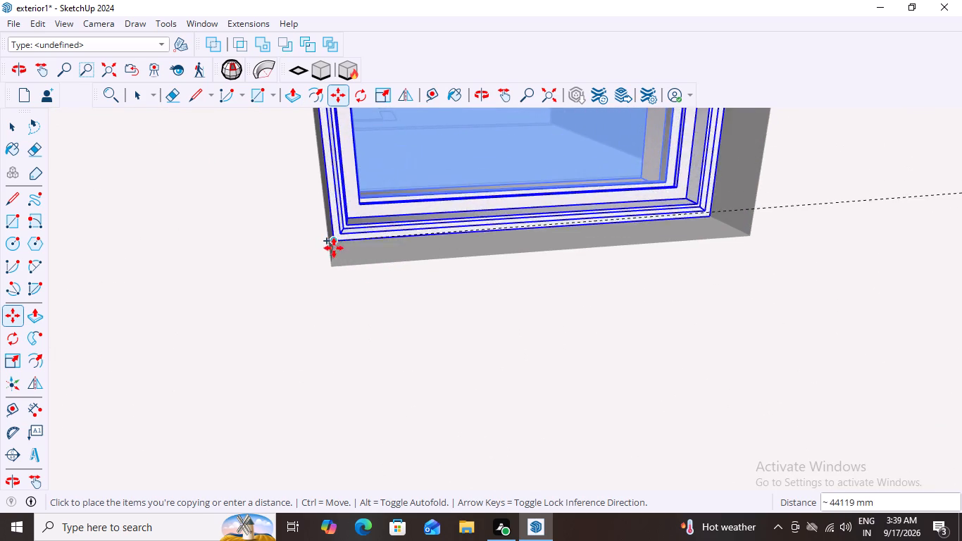
click(332, 270)
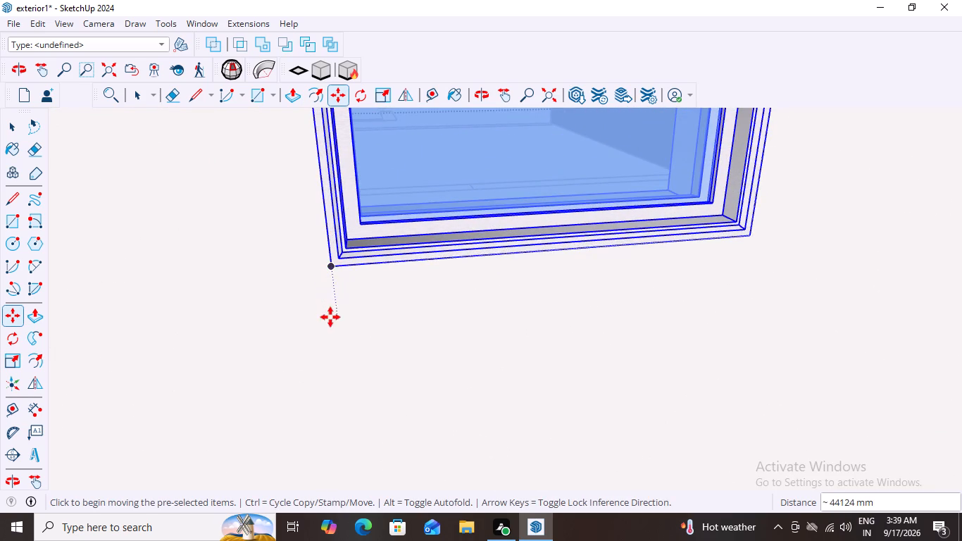
scroll(332, 321, down, 19)
scroll(520, 387, down, 7)
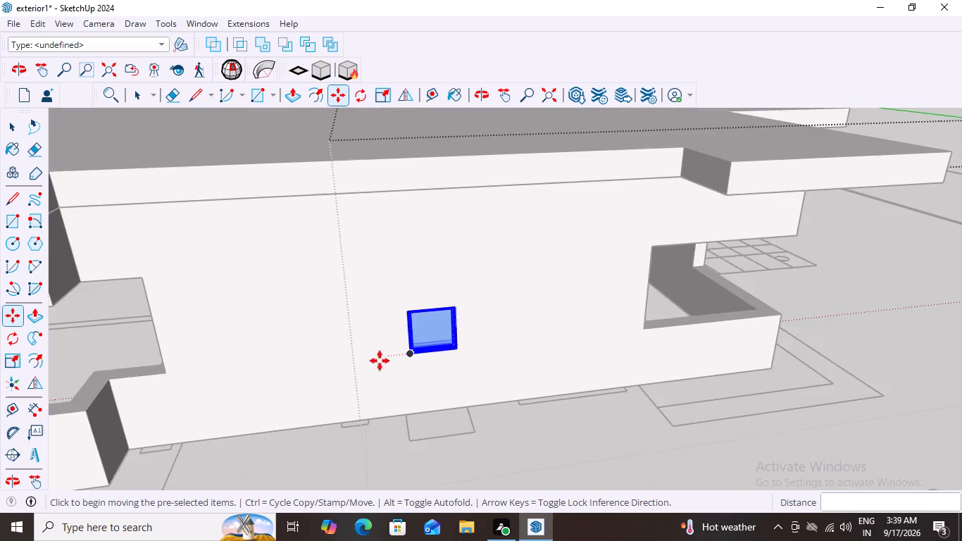
scroll(380, 361, down, 15)
key(space)
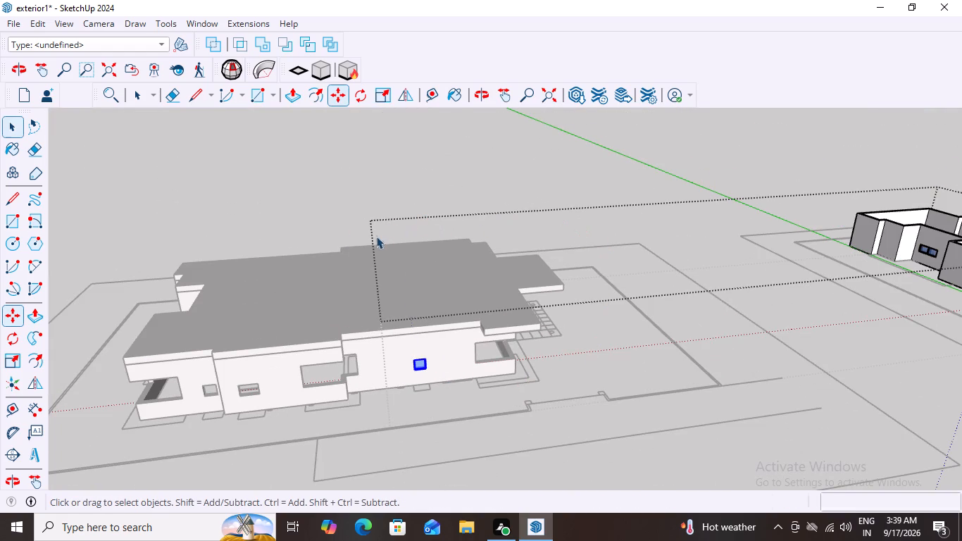
click(294, 171)
Examine how the copied square window fits its opening in the roofed building's wall.
scroll(428, 404, up, 4)
scroll(401, 349, up, 7)
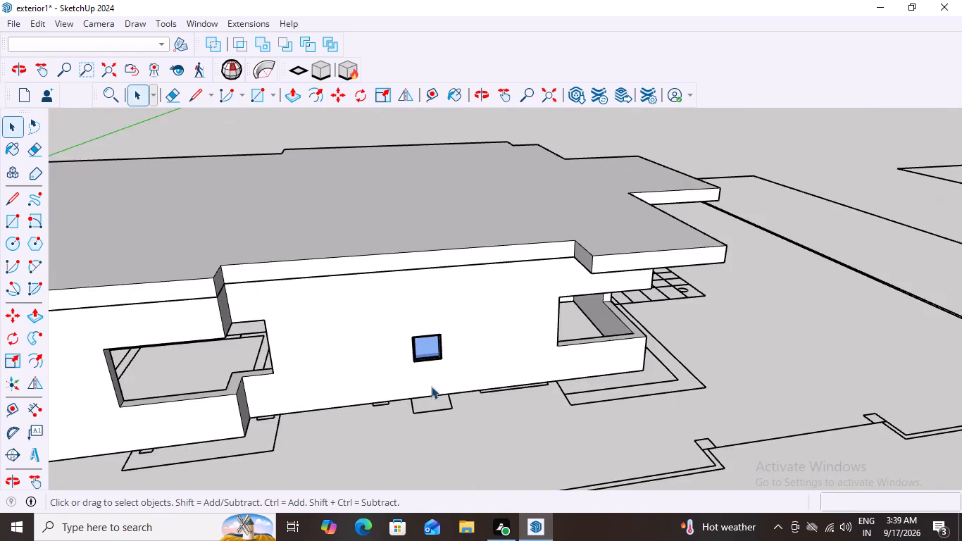
scroll(431, 386, up, 3)
scroll(416, 320, up, 10)
scroll(438, 381, up, 3)
scroll(433, 376, down, 3)
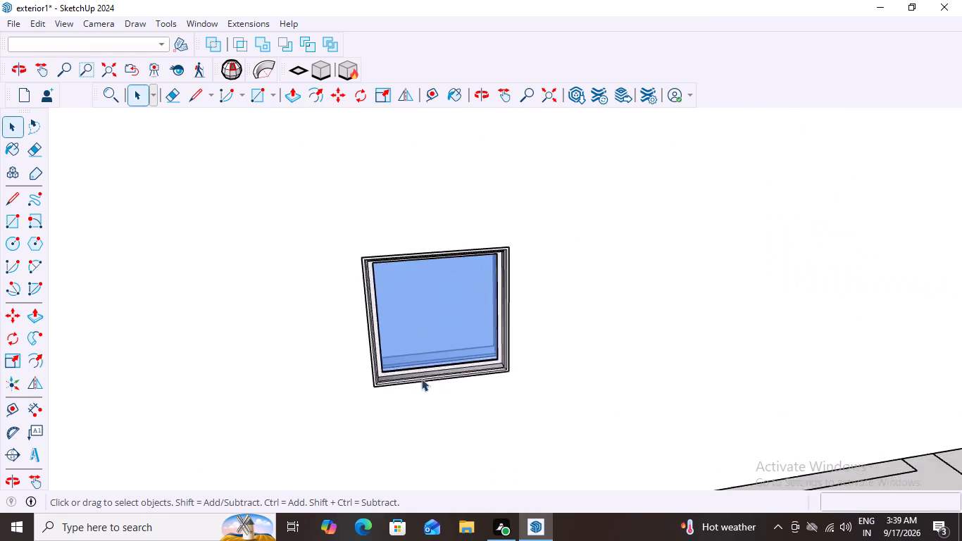
scroll(421, 378, down, 19)
scroll(161, 411, down, 10)
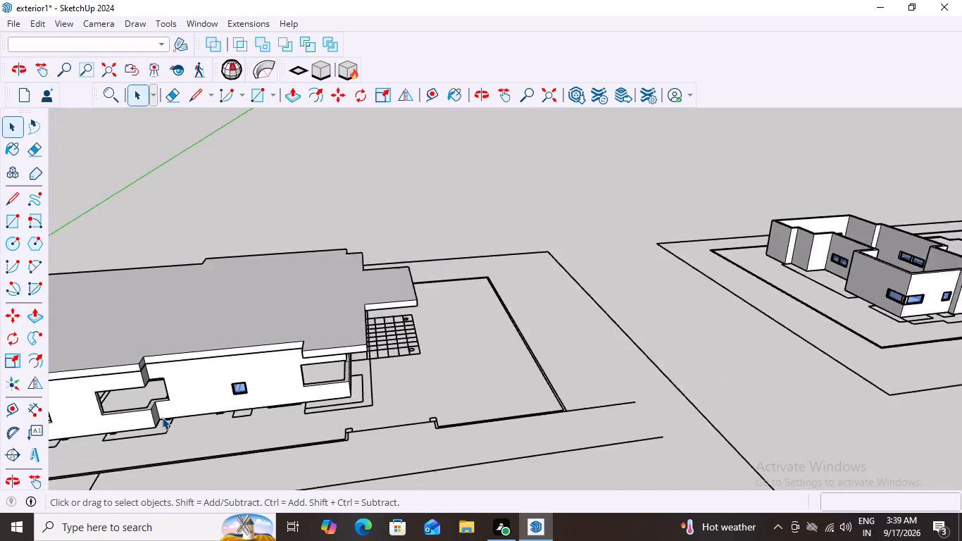
Examine the remaining empty openings along the roofed building's wall and the copied square window's frame up close.
scroll(162, 417, down, 6)
middle_drag(56, 406, 101, 380)
scroll(106, 369, down, 9)
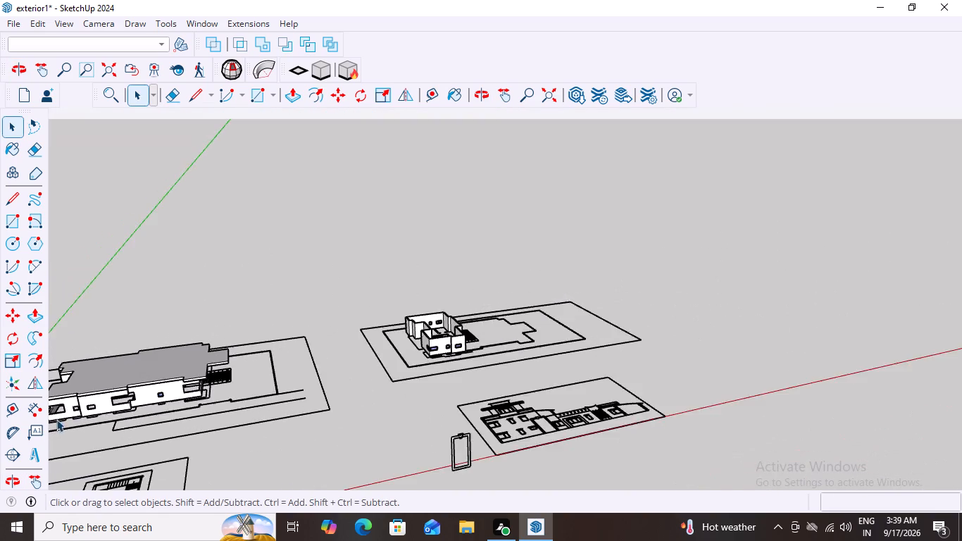
scroll(54, 419, up, 13)
scroll(152, 455, up, 9)
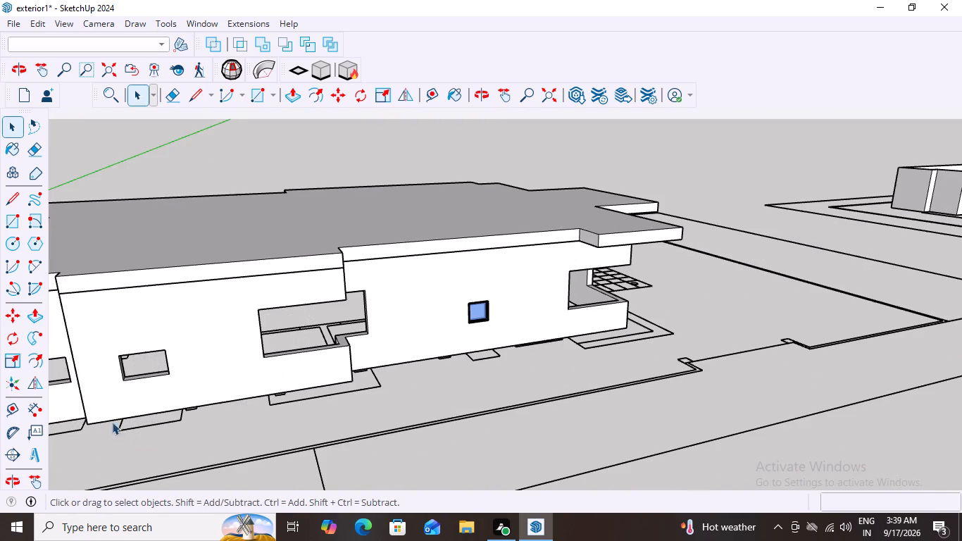
scroll(191, 393, down, 9)
scroll(126, 398, up, 3)
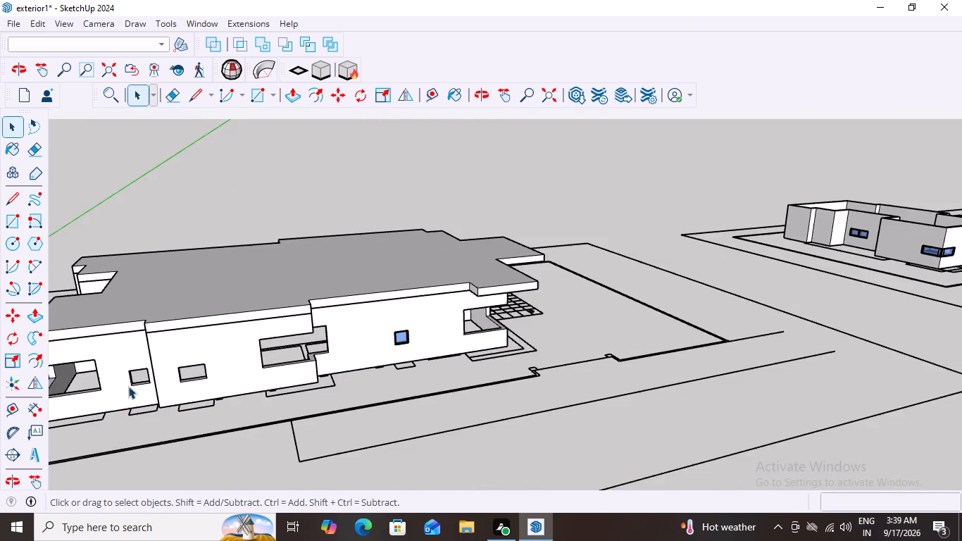
scroll(128, 386, up, 9)
scroll(294, 406, up, 8)
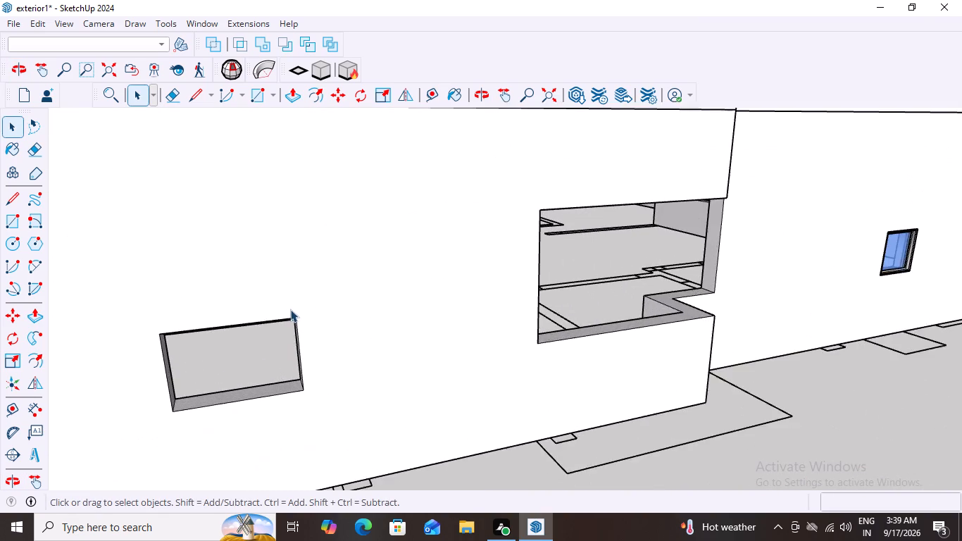
scroll(290, 309, down, 12)
scroll(562, 296, up, 6)
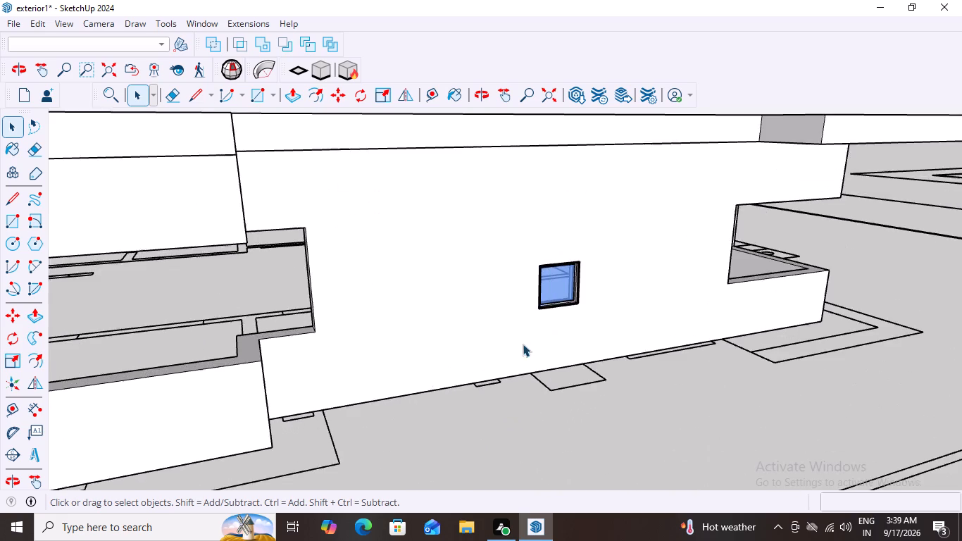
scroll(523, 344, up, 10)
scroll(576, 312, up, 1)
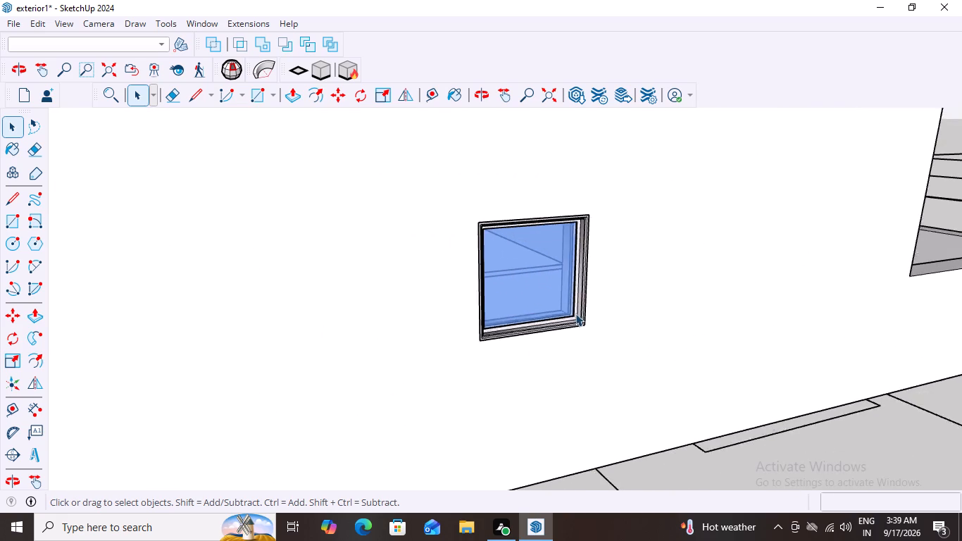
scroll(575, 313, up, 10)
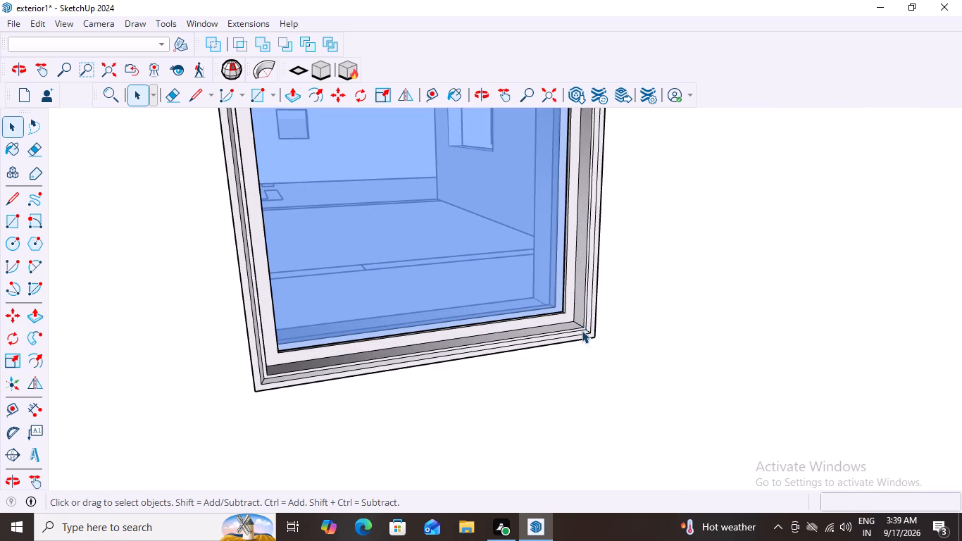
Move the roof slab about 4013 mm off the roofed building so that the walls with the window openings are uncovered.
scroll(580, 346, down, 8)
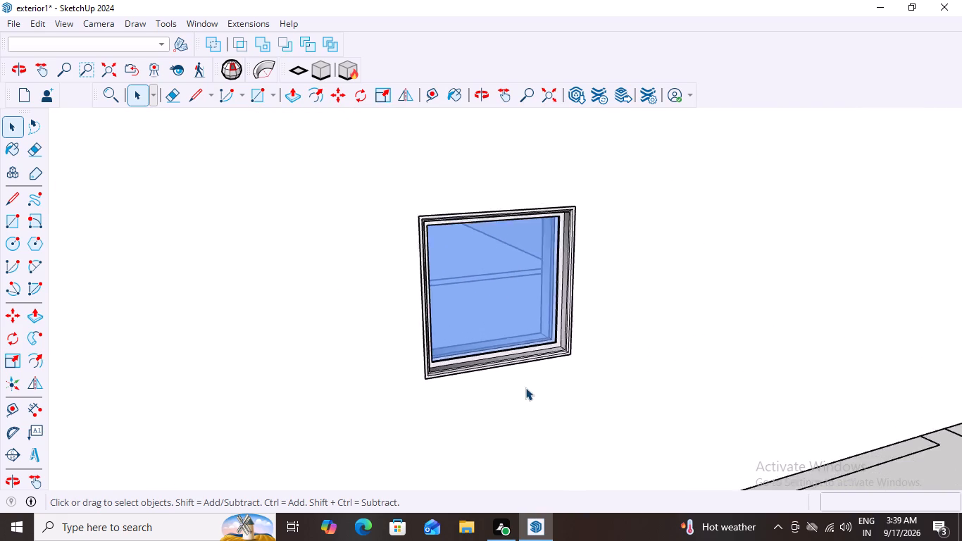
scroll(525, 387, down, 5)
middle_drag(589, 353, 247, 408)
scroll(247, 408, down, 1)
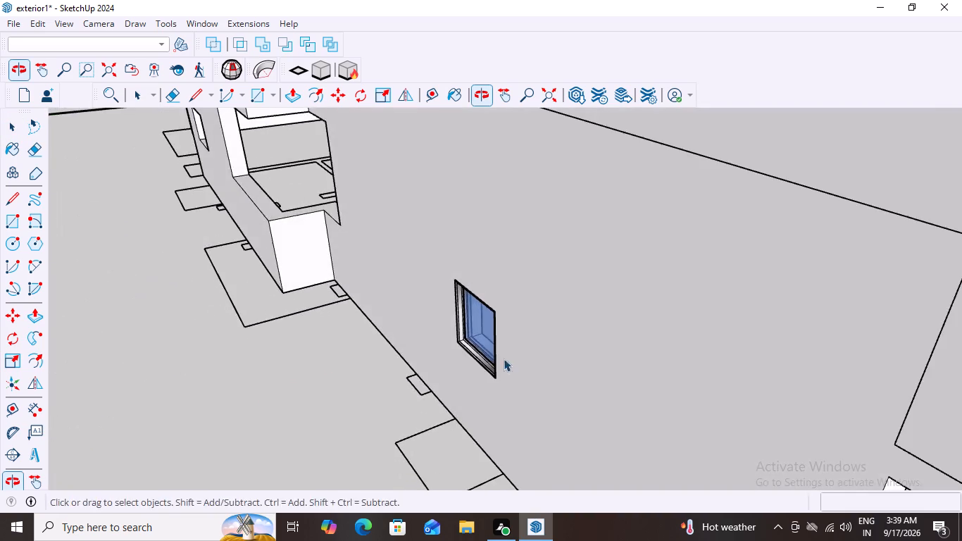
middle_drag(792, 297, 456, 220)
scroll(463, 247, down, 3)
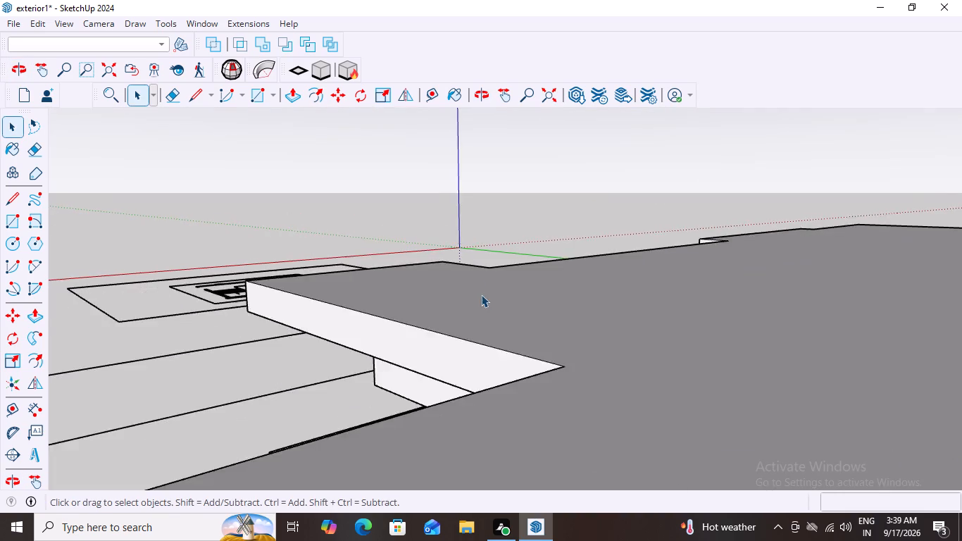
scroll(481, 294, down, 20)
scroll(481, 294, down, 3)
middle_drag(528, 389, 558, 390)
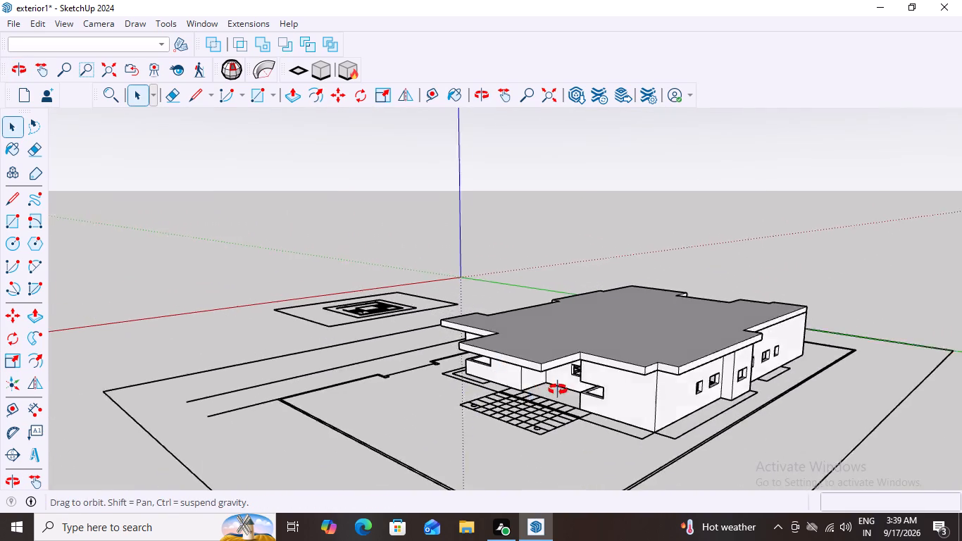
middle_drag(558, 390, 832, 397)
middle_drag(489, 359, 901, 417)
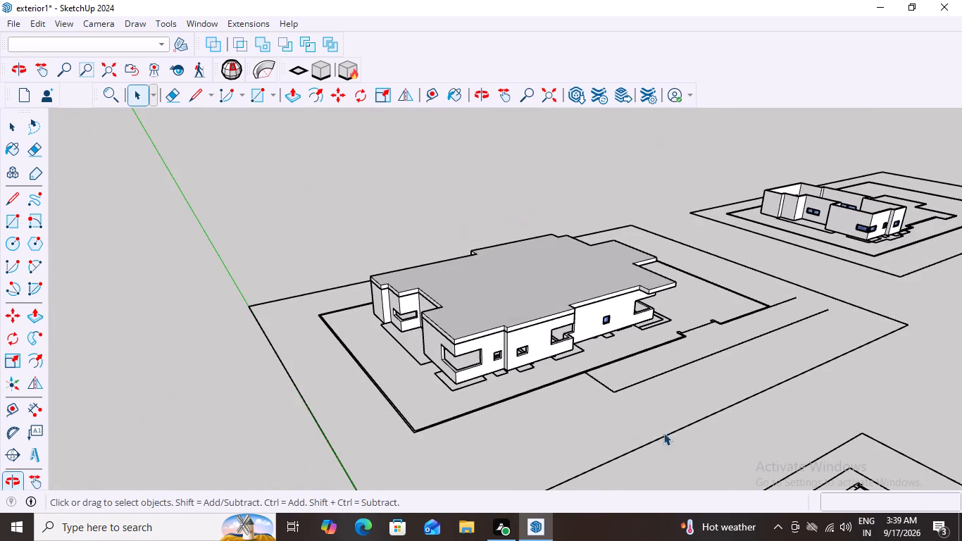
scroll(518, 371, up, 11)
middle_drag(720, 357, 698, 366)
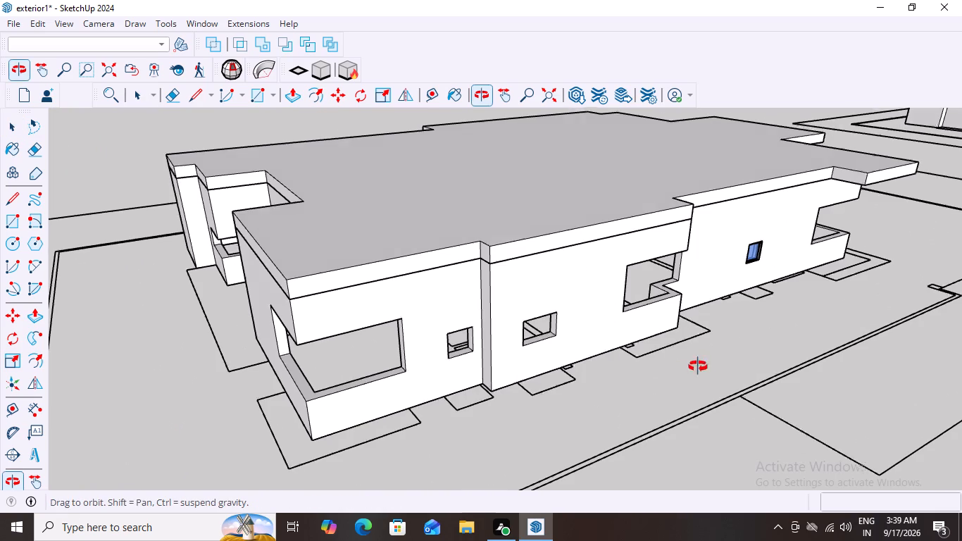
middle_drag(698, 366, 652, 370)
middle_drag(639, 372, 589, 387)
click(751, 201)
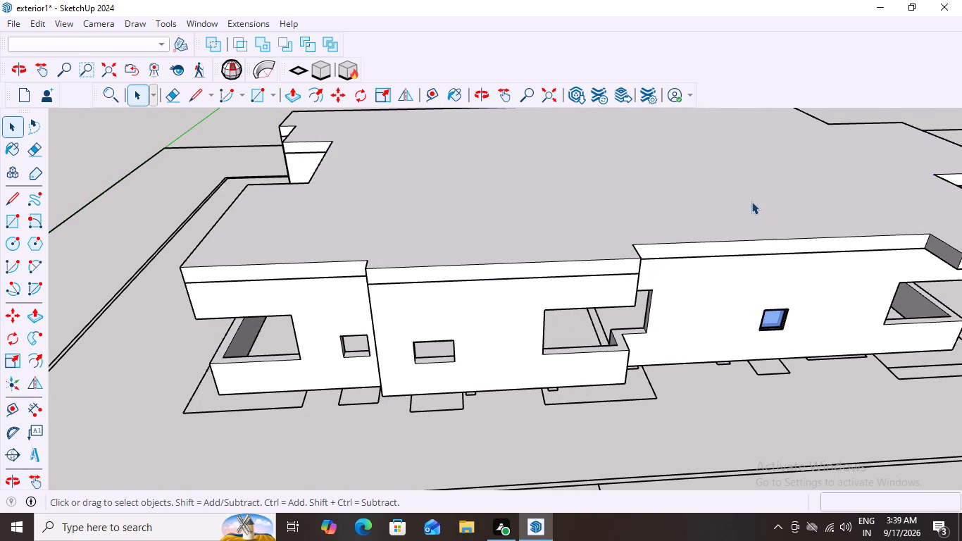
scroll(599, 278, down, 15)
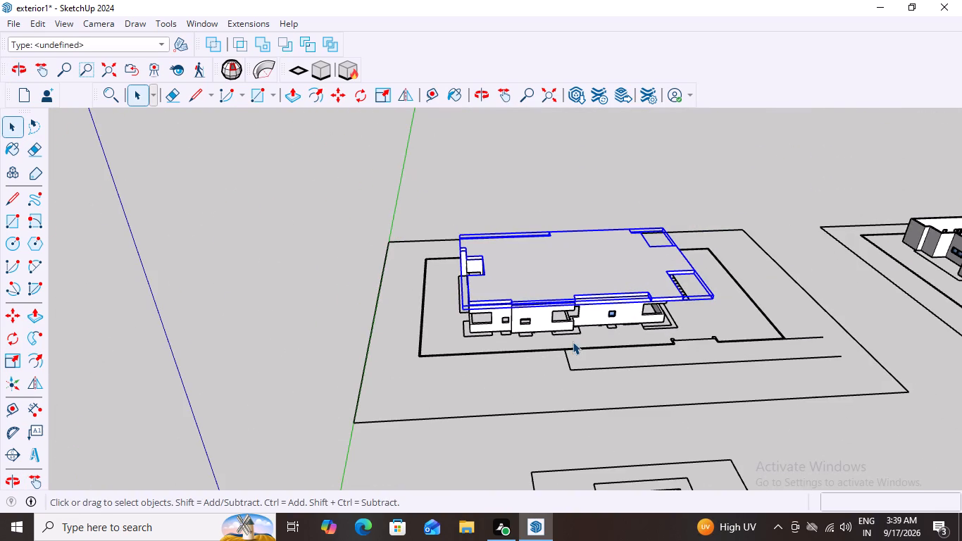
key(m)
scroll(460, 316, up, 7)
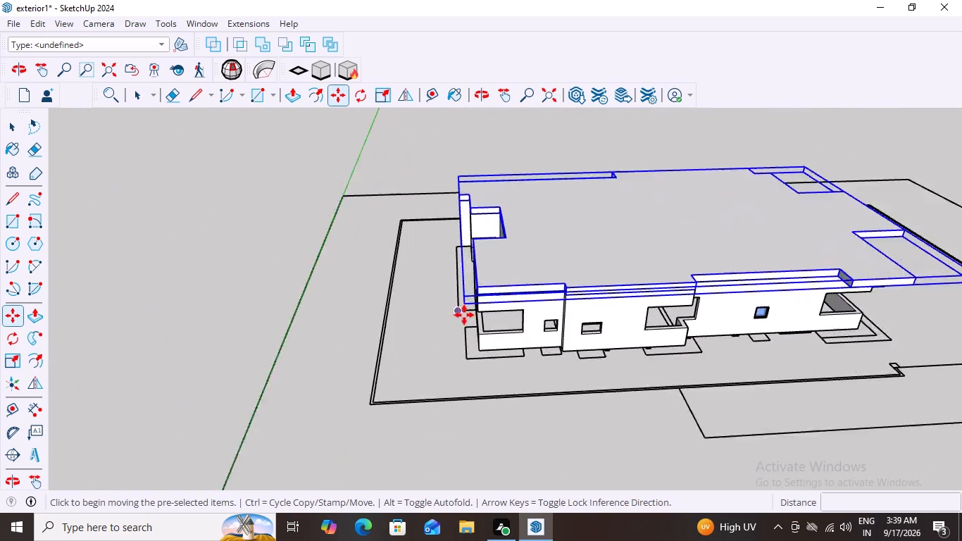
scroll(464, 315, up, 10)
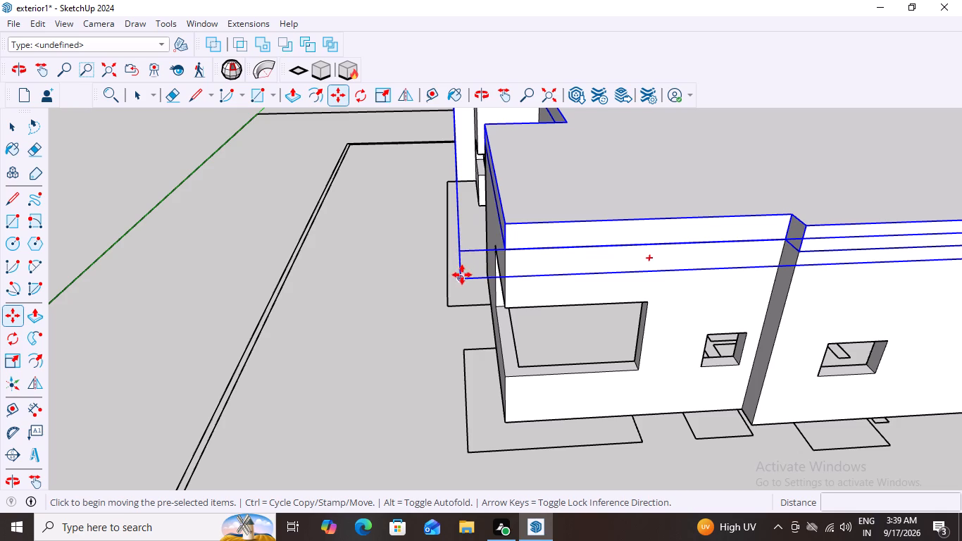
click(460, 278)
click(227, 220)
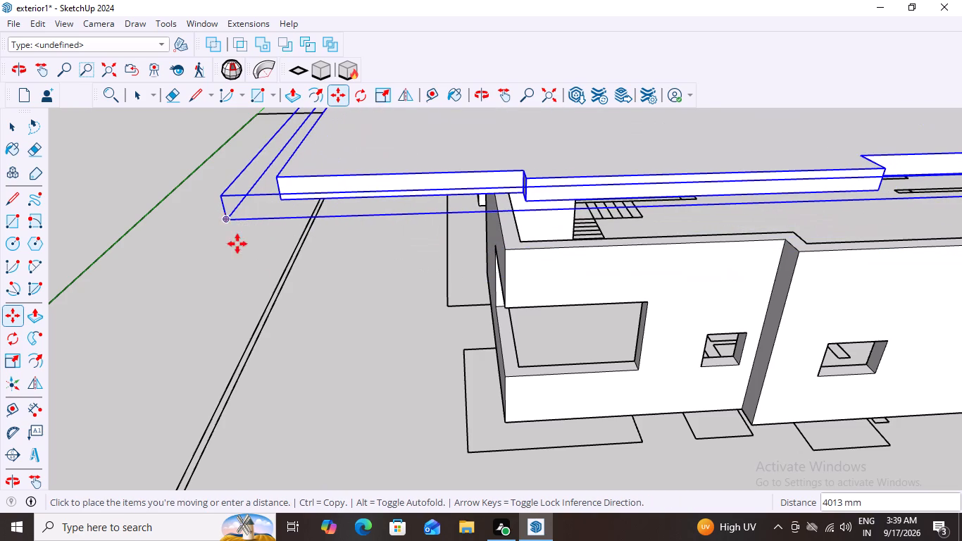
key(space)
Look beneath the shifted roof slab into the building to locate the inner side of the copied square window.
middle_drag(959, 392, 751, 373)
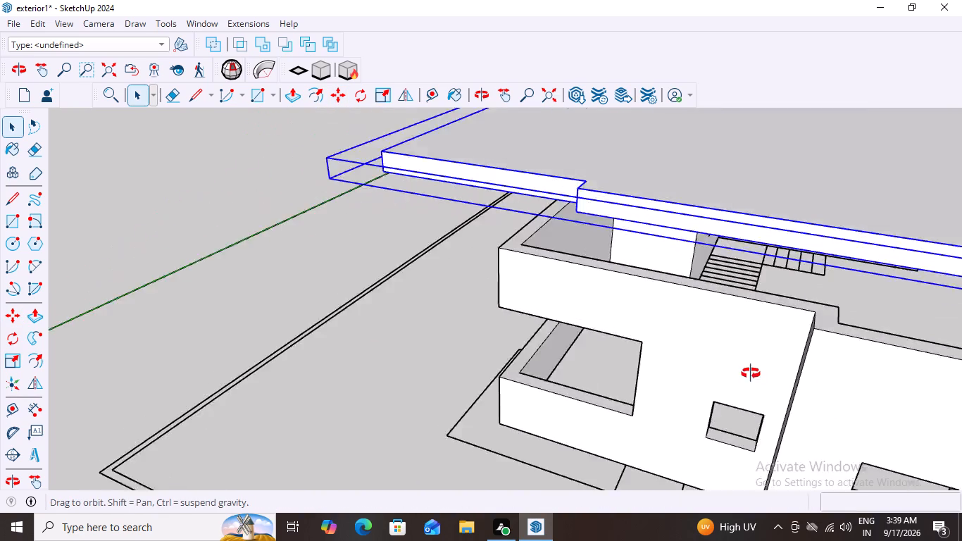
middle_drag(751, 373, 691, 347)
scroll(701, 354, down, 20)
scroll(701, 354, down, 2)
middle_drag(830, 439, 805, 441)
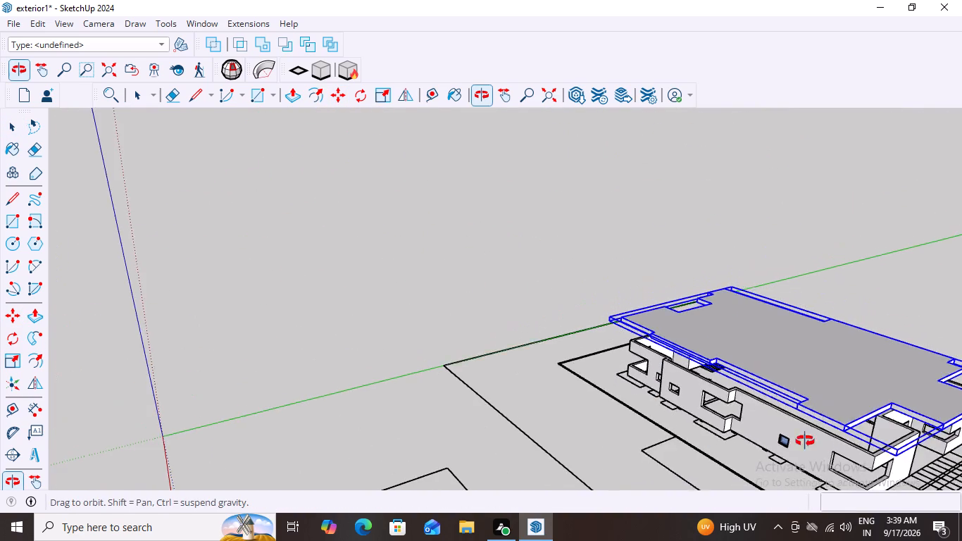
middle_drag(805, 441, 594, 355)
scroll(531, 362, up, 2)
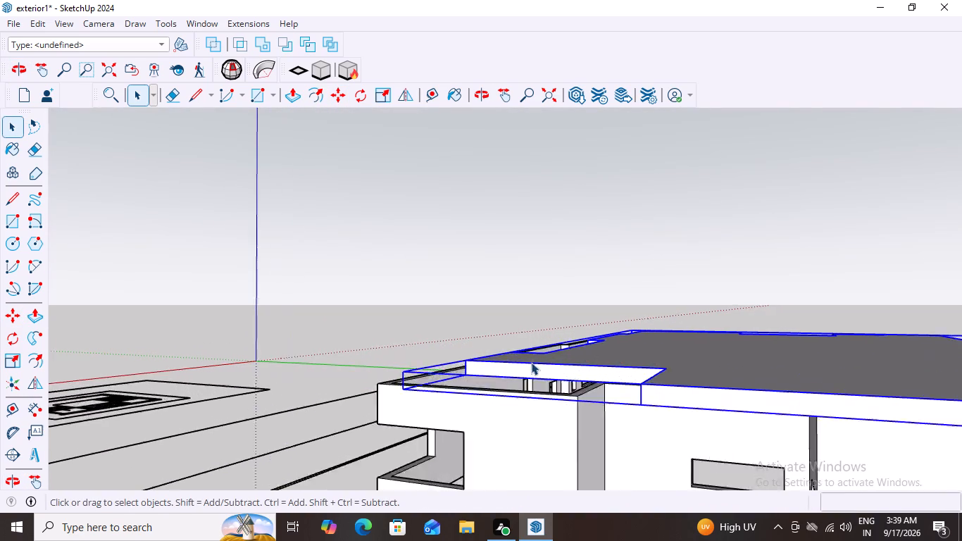
scroll(531, 362, up, 8)
middle_drag(516, 371, 523, 402)
scroll(504, 459, up, 2)
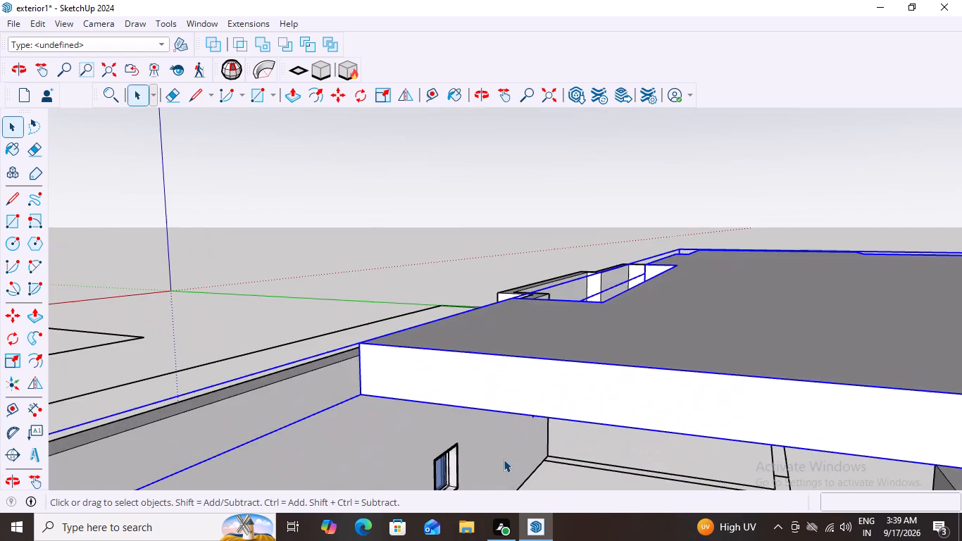
scroll(504, 459, up, 6)
middle_drag(458, 464, 473, 430)
scroll(473, 431, down, 11)
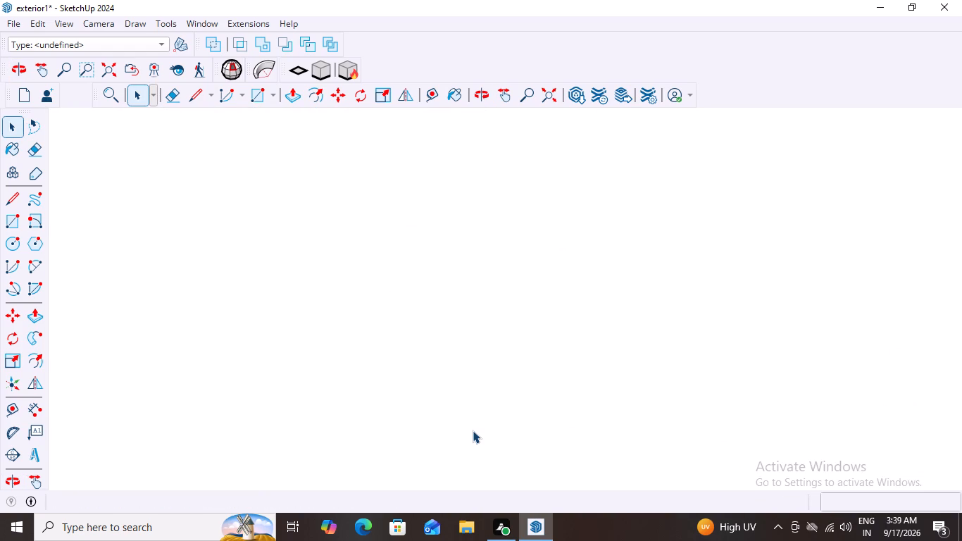
scroll(473, 430, down, 8)
scroll(641, 417, down, 20)
scroll(641, 417, down, 4)
middle_click(642, 416)
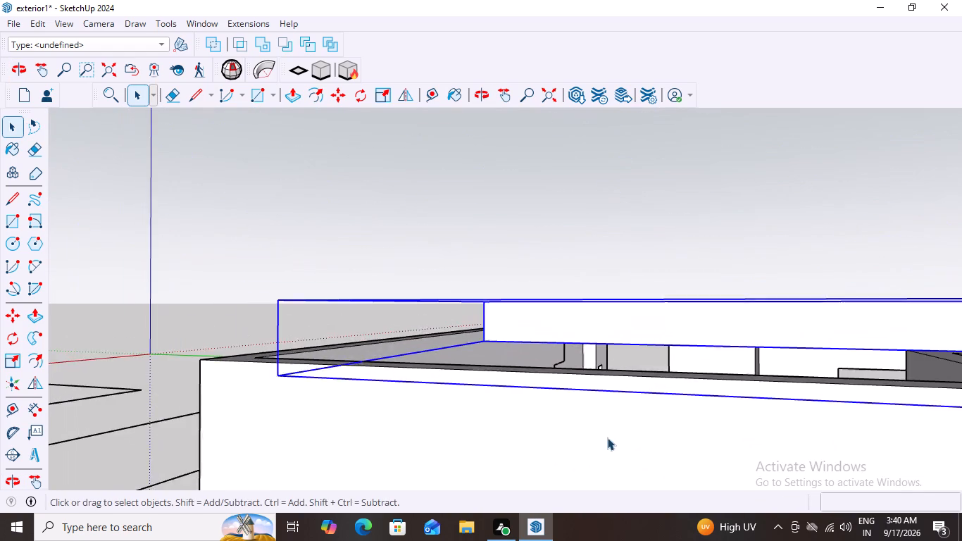
scroll(607, 437, down, 12)
middle_drag(571, 397, 563, 433)
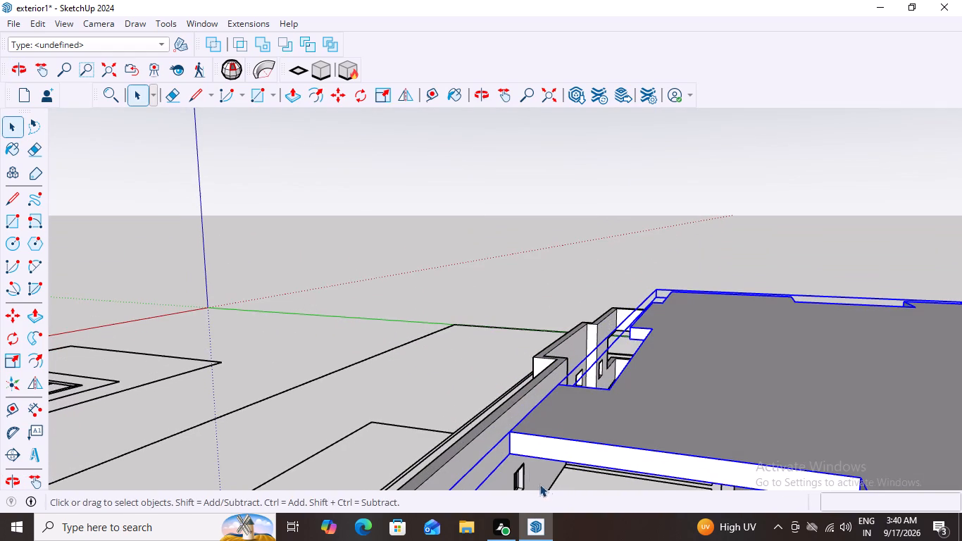
middle_drag(621, 428, 613, 422)
Examine up close from inside the building how the square window's frame sits in its wall opening.
scroll(528, 480, up, 17)
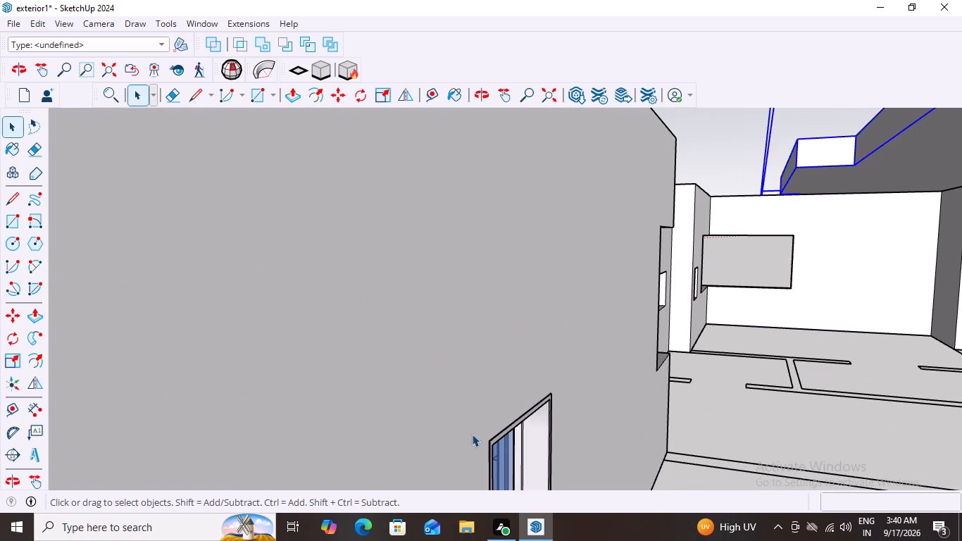
click(25, 477)
click(35, 479)
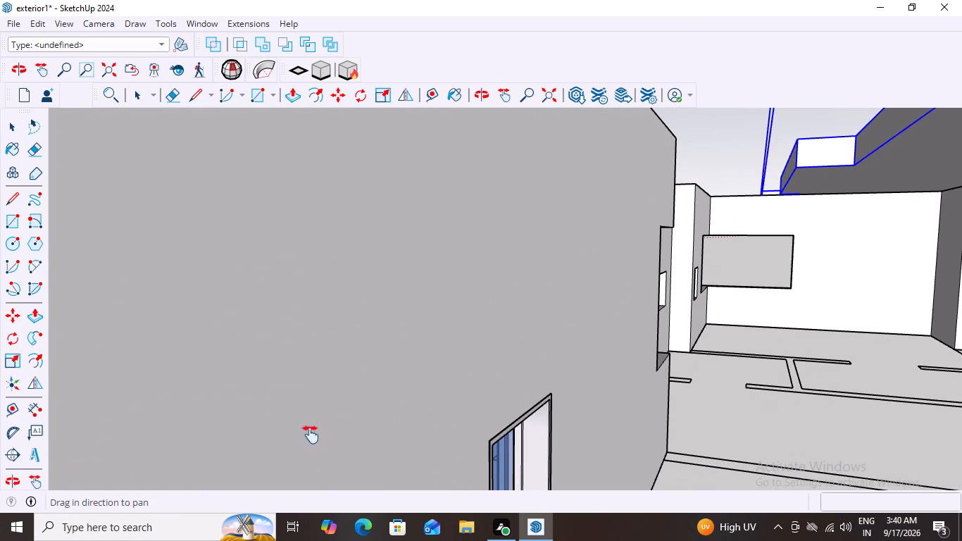
drag(470, 389, 308, 210)
scroll(408, 475, up, 4)
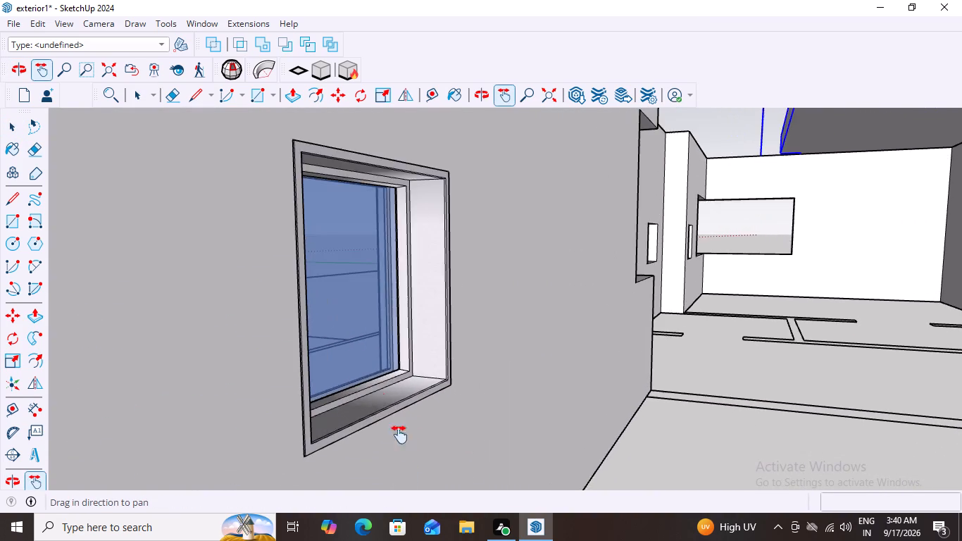
scroll(371, 386, up, 4)
middle_drag(398, 457, 477, 511)
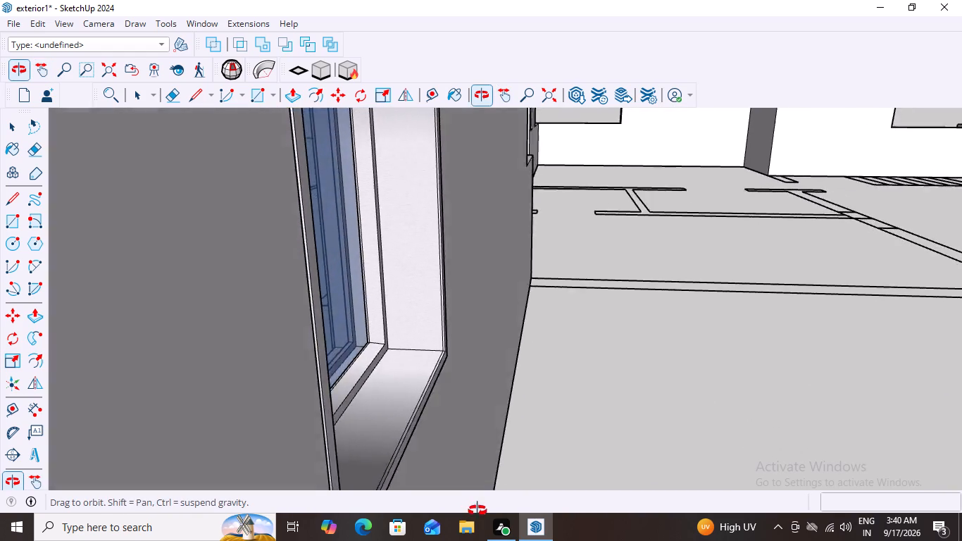
middle_drag(477, 511, 376, 497)
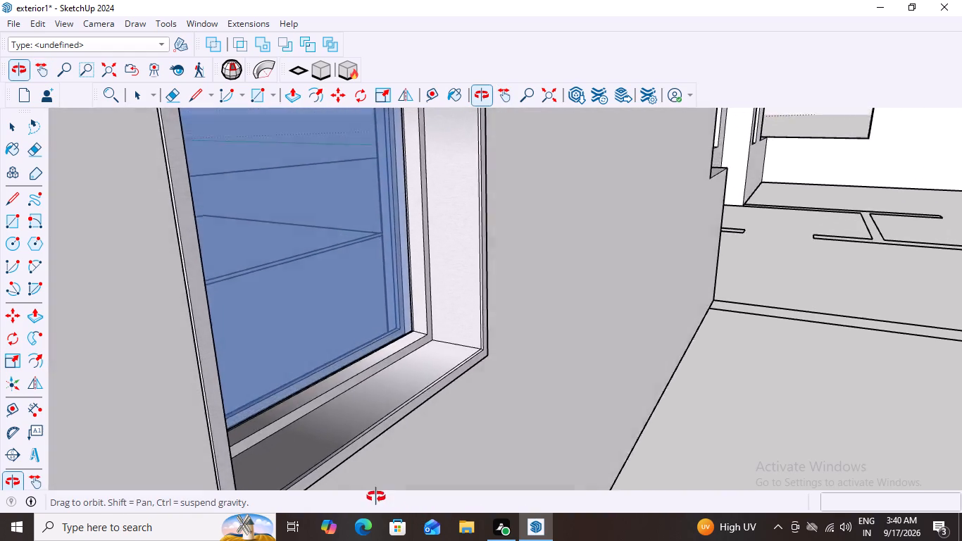
middle_drag(376, 497, 369, 473)
middle_drag(363, 406, 372, 394)
scroll(372, 394, down, 9)
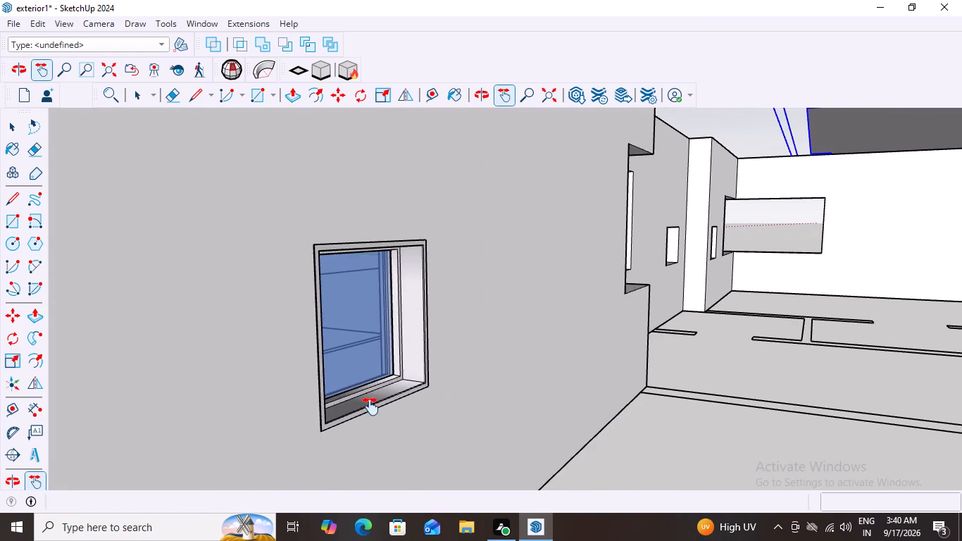
scroll(370, 406, down, 2)
middle_drag(350, 418, 427, 466)
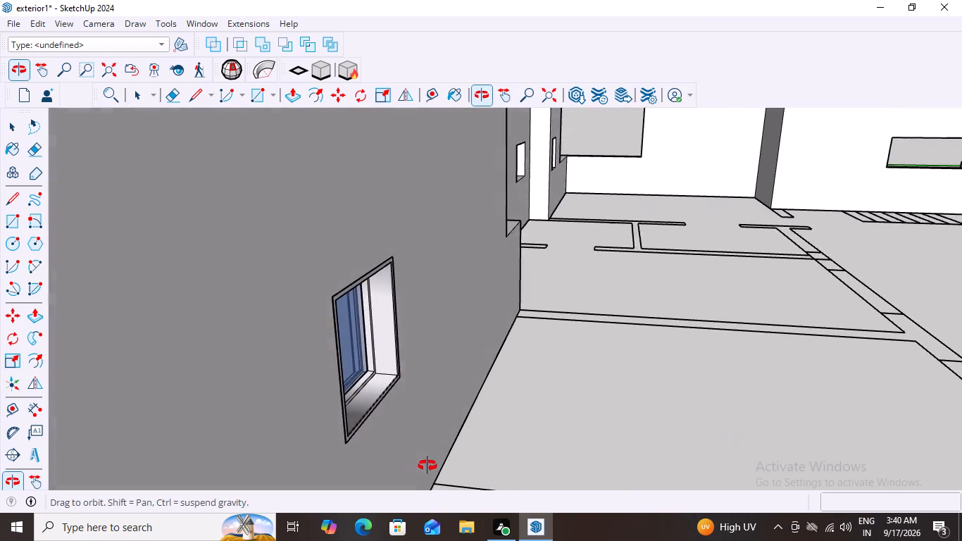
middle_drag(427, 466, 330, 473)
scroll(331, 422, down, 3)
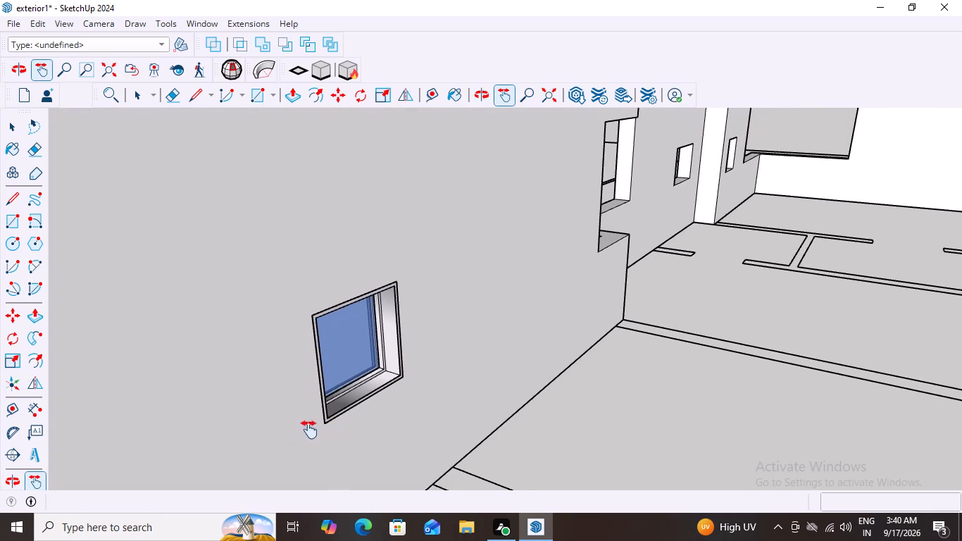
Examine the same square window from outside, checking its frame and lower corner against the wall face.
middle_drag(266, 435, 401, 473)
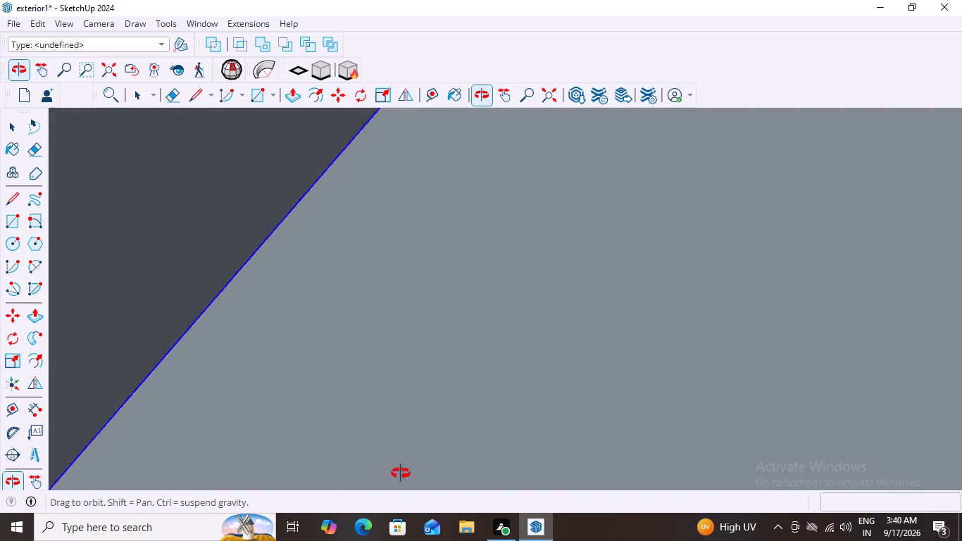
middle_drag(401, 473, 687, 399)
scroll(474, 430, down, 5)
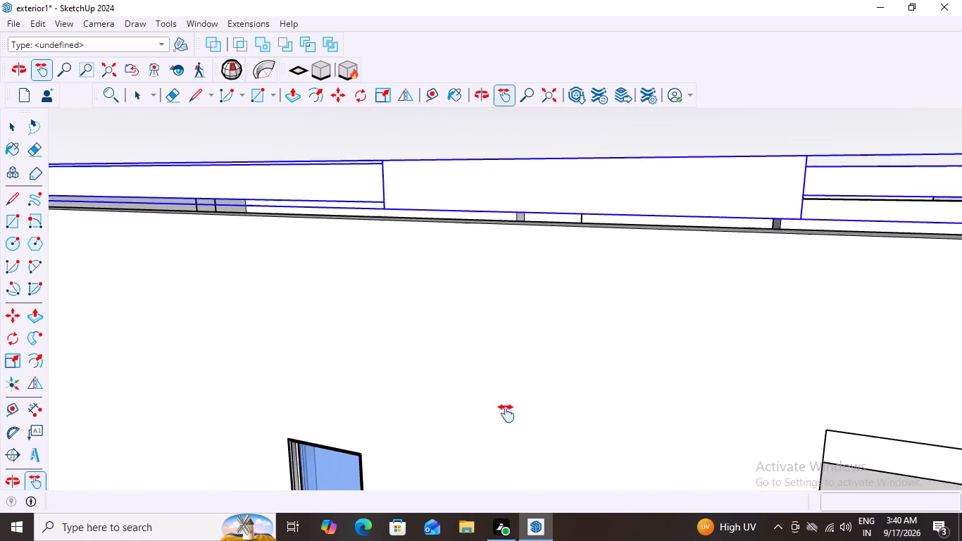
scroll(506, 413, down, 12)
middle_drag(417, 446, 468, 451)
scroll(477, 482, up, 5)
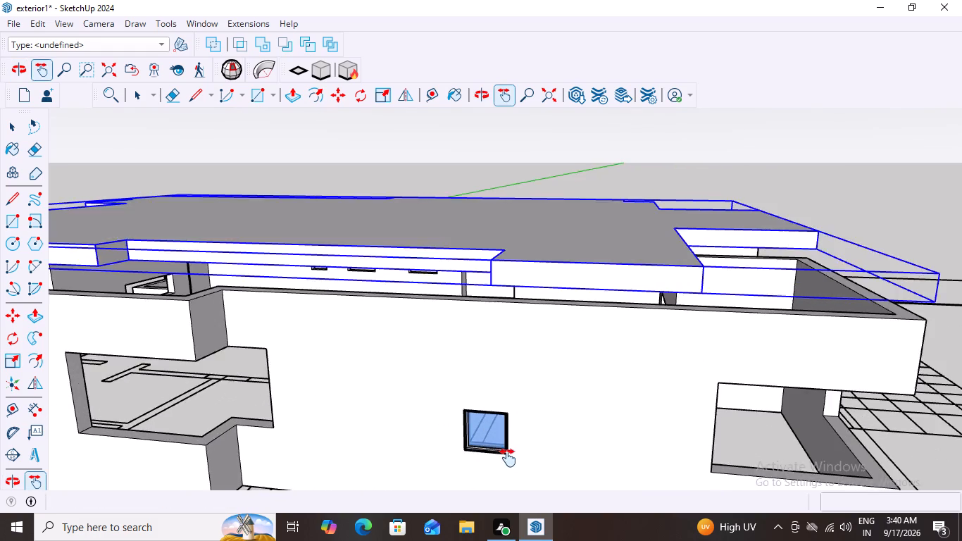
scroll(508, 458, up, 15)
middle_drag(501, 457, 589, 497)
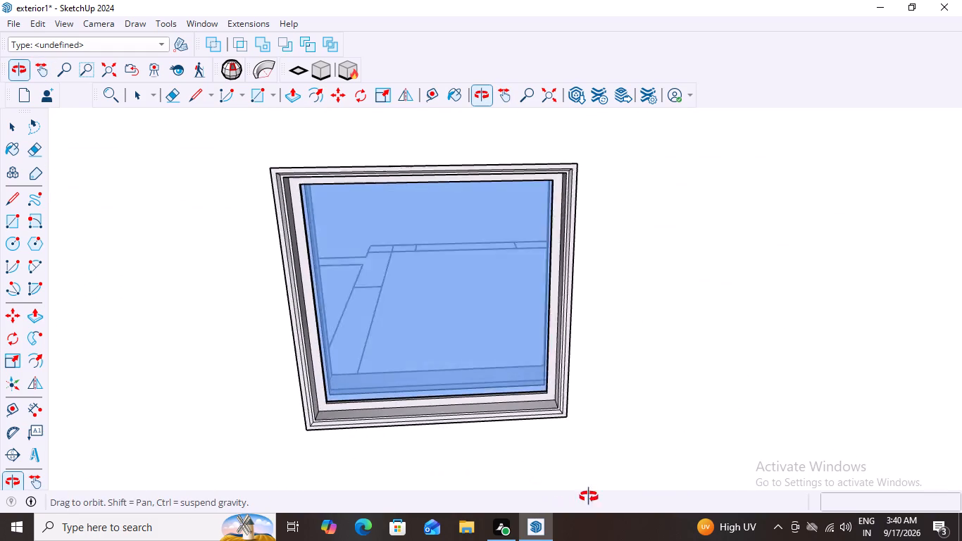
middle_drag(589, 497, 669, 488)
scroll(556, 406, up, 7)
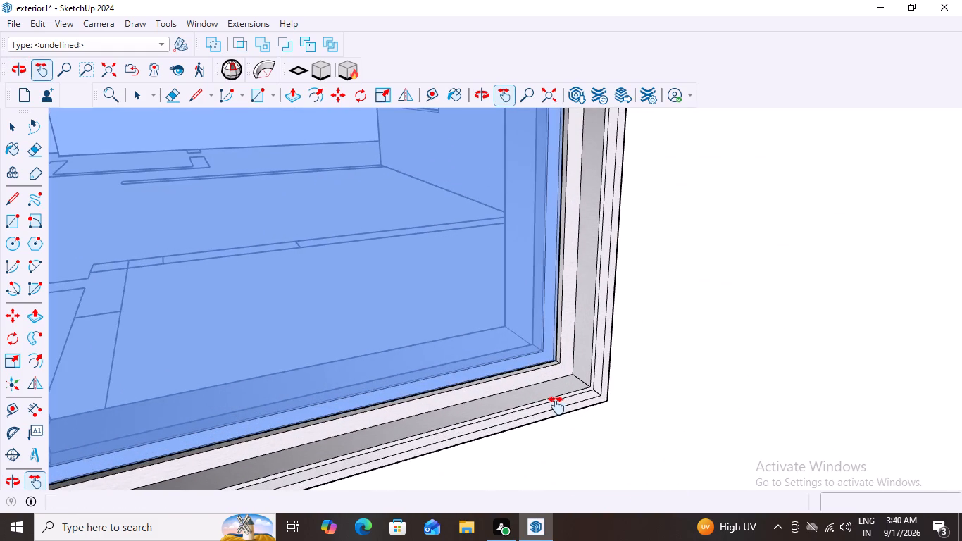
scroll(557, 404, down, 12)
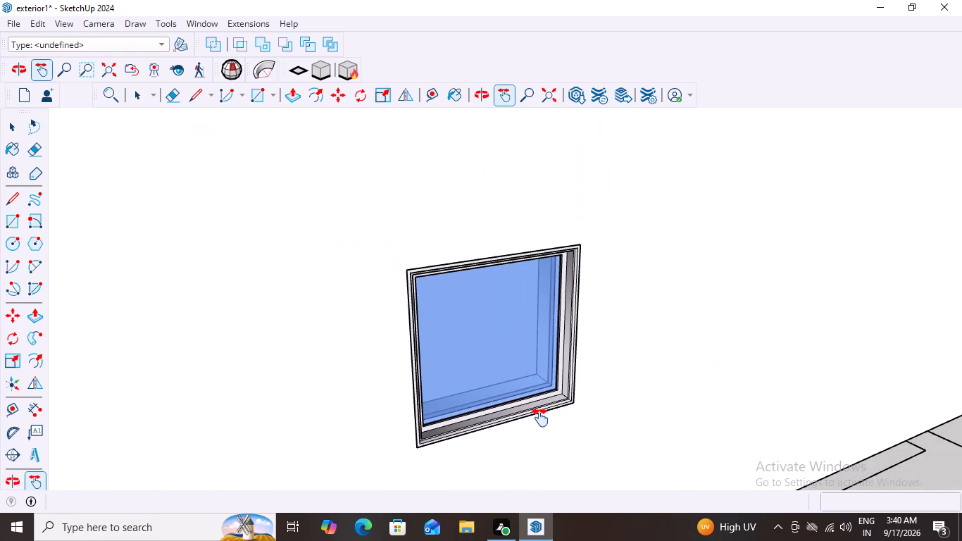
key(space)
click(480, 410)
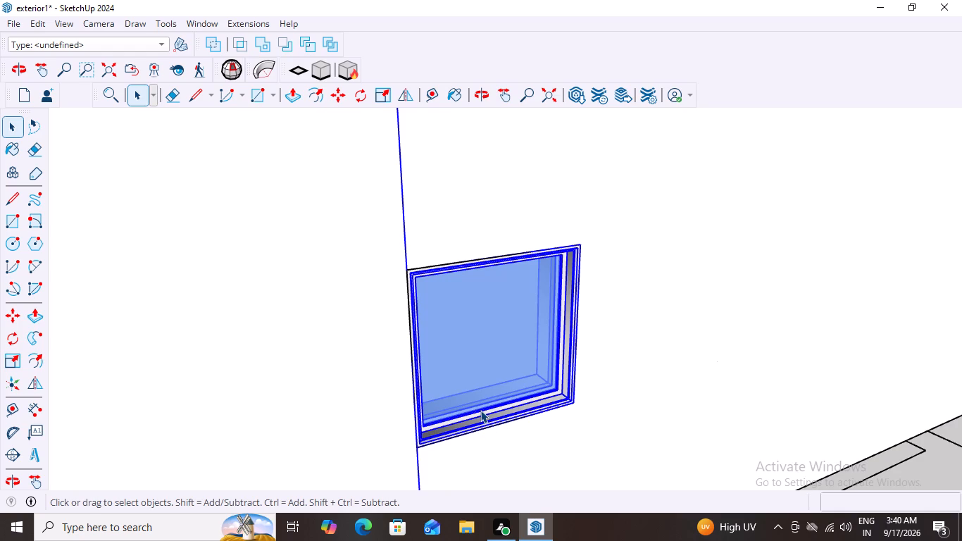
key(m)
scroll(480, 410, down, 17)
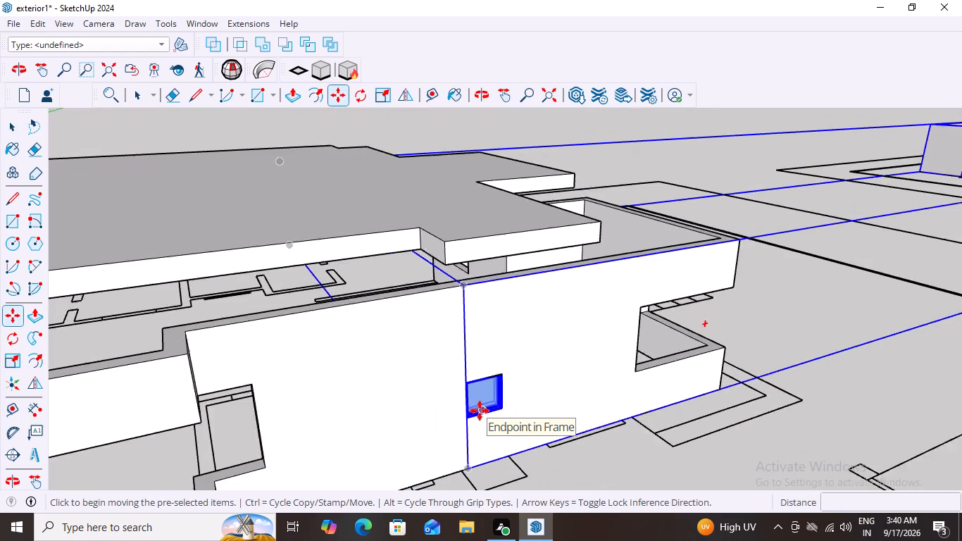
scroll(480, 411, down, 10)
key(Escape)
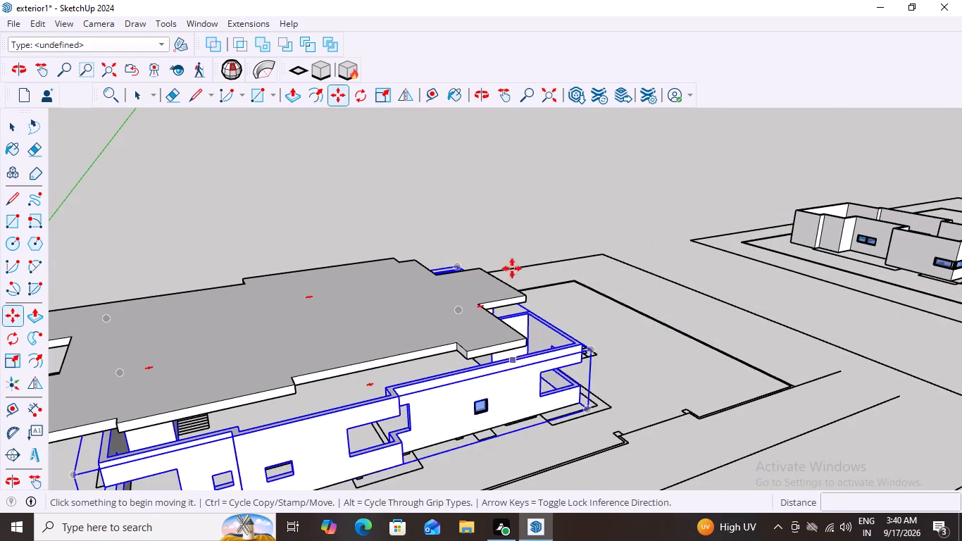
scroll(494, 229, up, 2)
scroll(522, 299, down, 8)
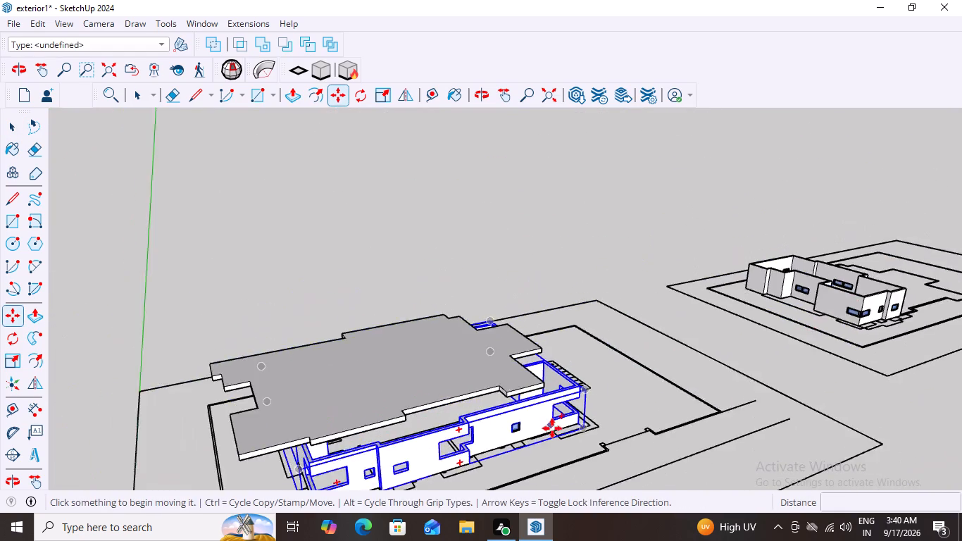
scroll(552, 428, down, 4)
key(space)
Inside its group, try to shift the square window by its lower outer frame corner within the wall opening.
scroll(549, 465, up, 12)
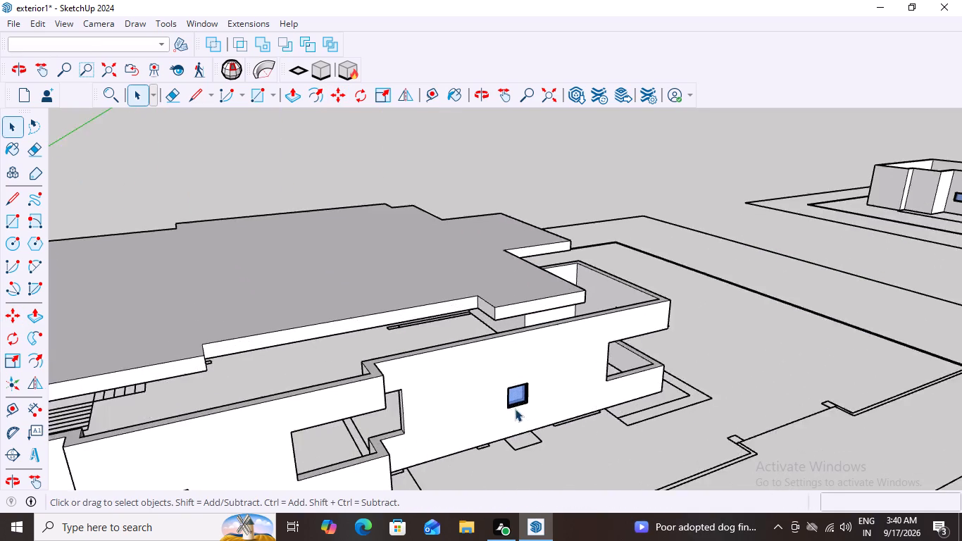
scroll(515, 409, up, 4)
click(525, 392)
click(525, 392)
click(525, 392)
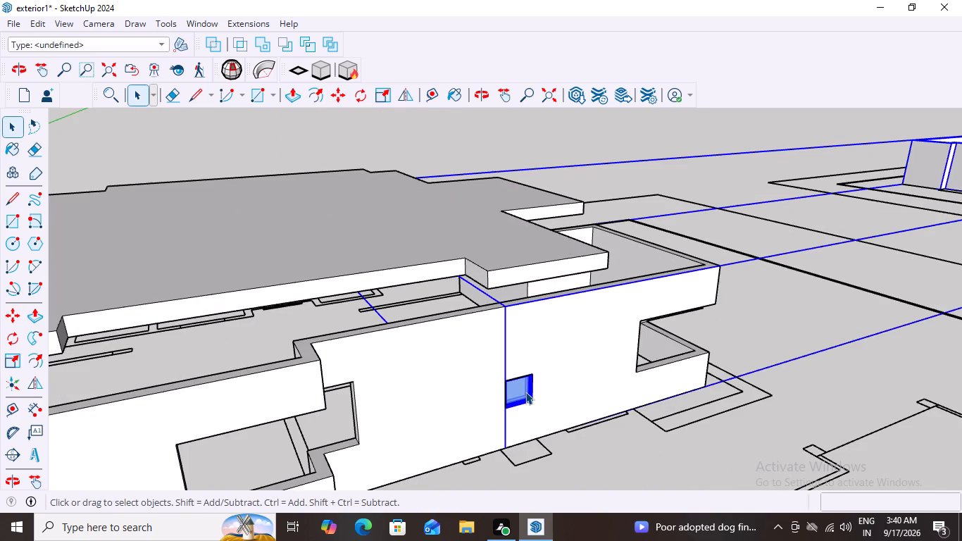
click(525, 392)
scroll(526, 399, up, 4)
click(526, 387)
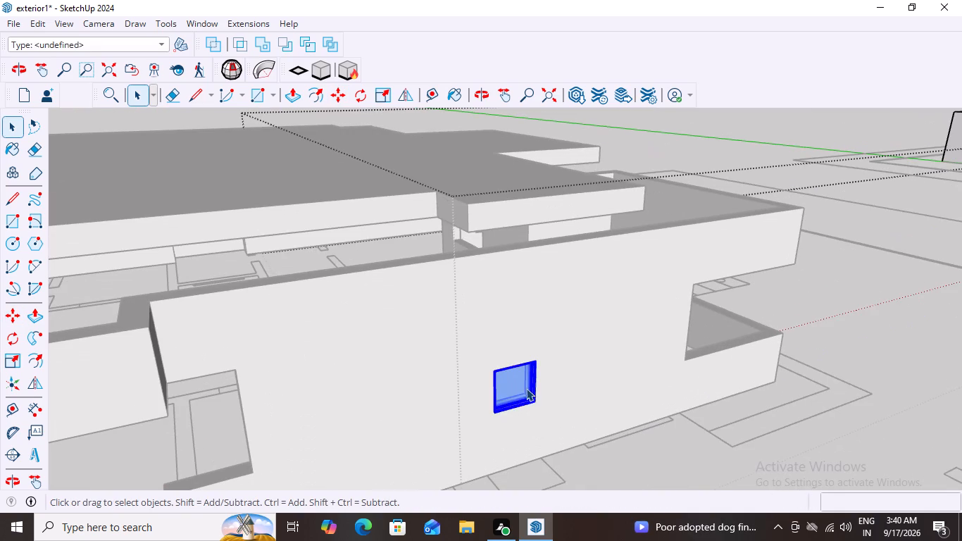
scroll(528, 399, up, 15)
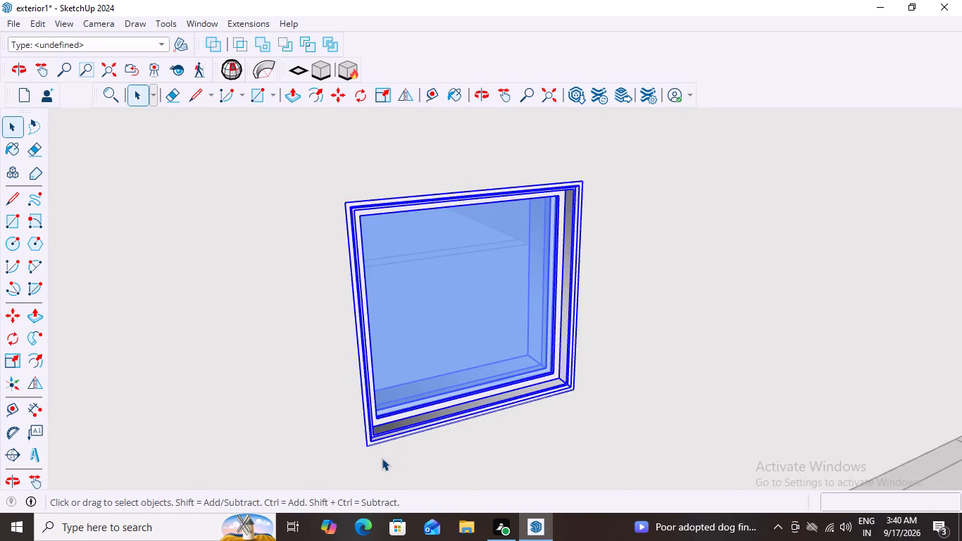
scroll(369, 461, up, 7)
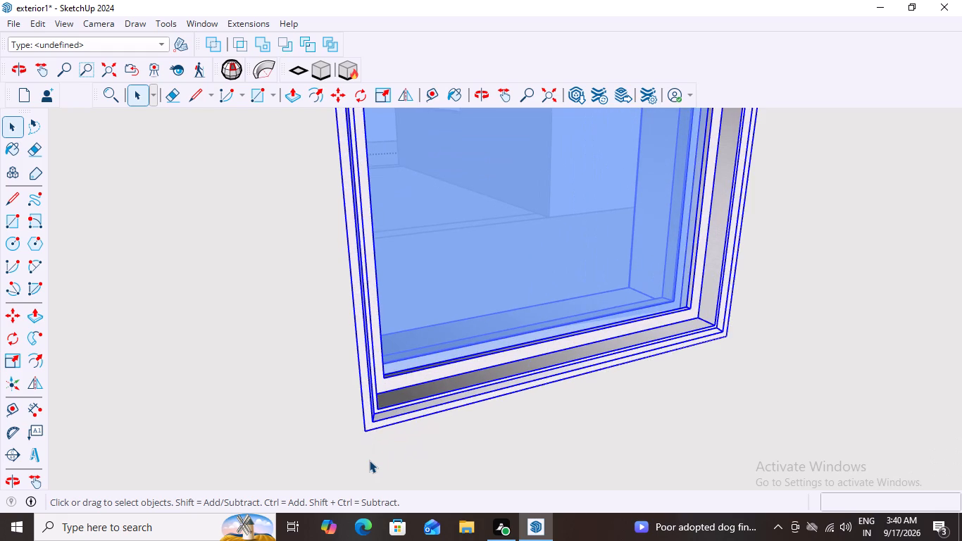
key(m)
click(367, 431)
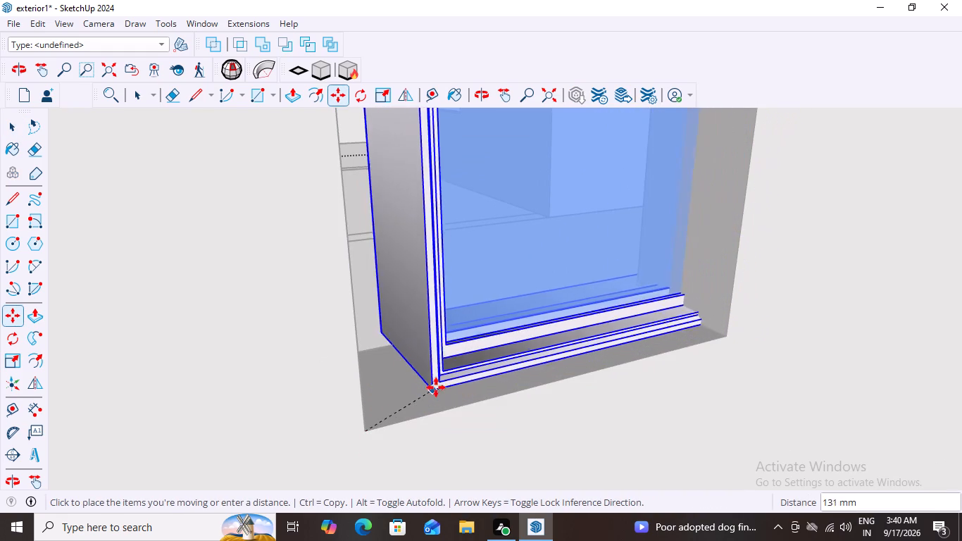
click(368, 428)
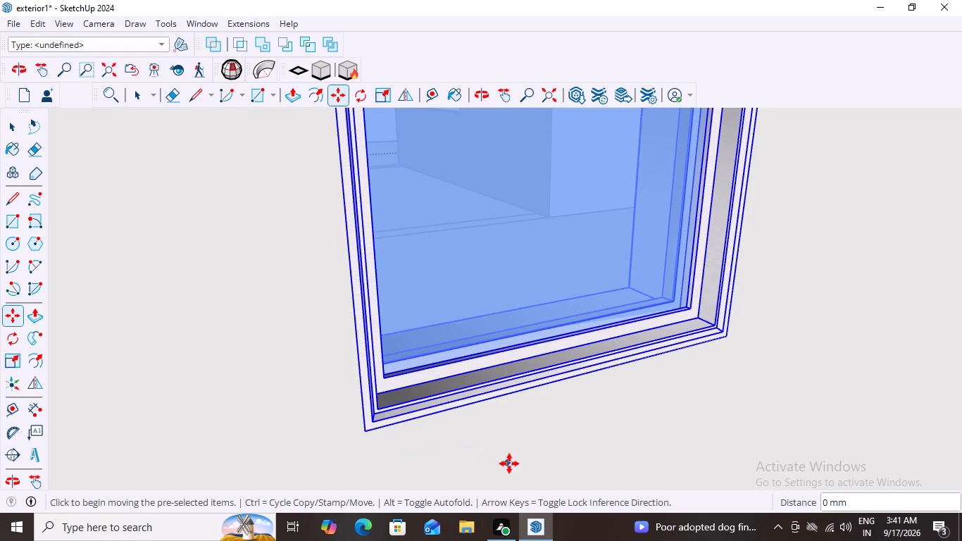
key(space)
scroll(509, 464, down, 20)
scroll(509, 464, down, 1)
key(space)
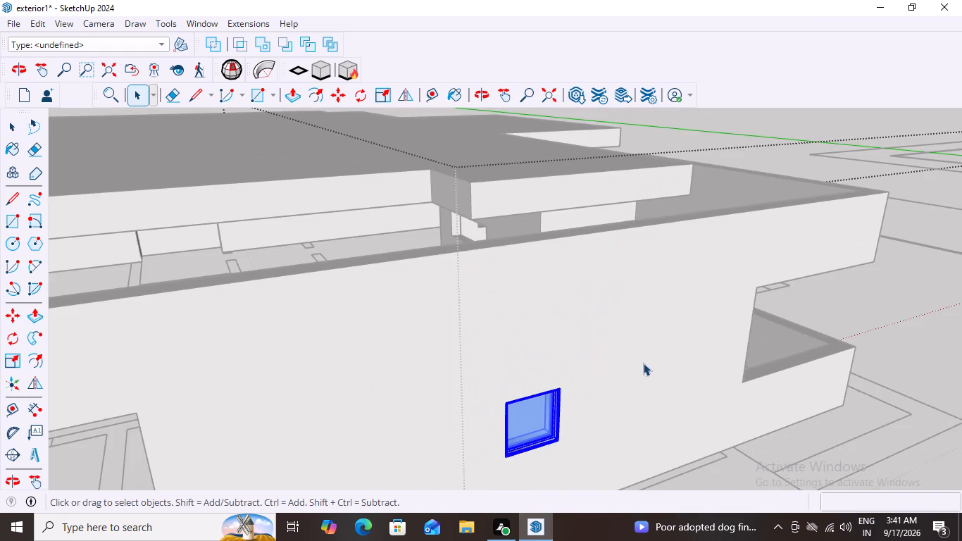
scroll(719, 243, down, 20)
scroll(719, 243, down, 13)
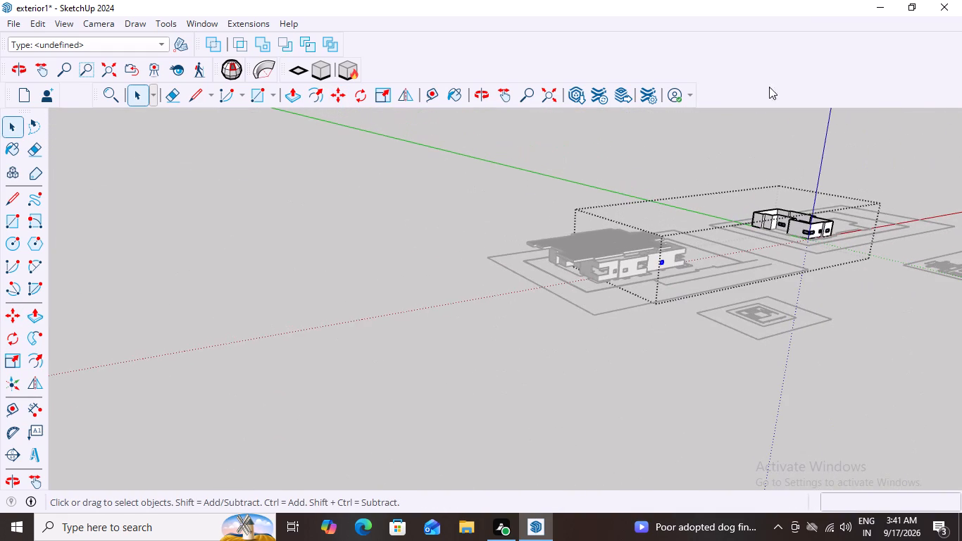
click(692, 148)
Copy the square window by its lower corner about 10215 mm along the long wall into the empty square opening near the large corner opening.
scroll(689, 283, up, 13)
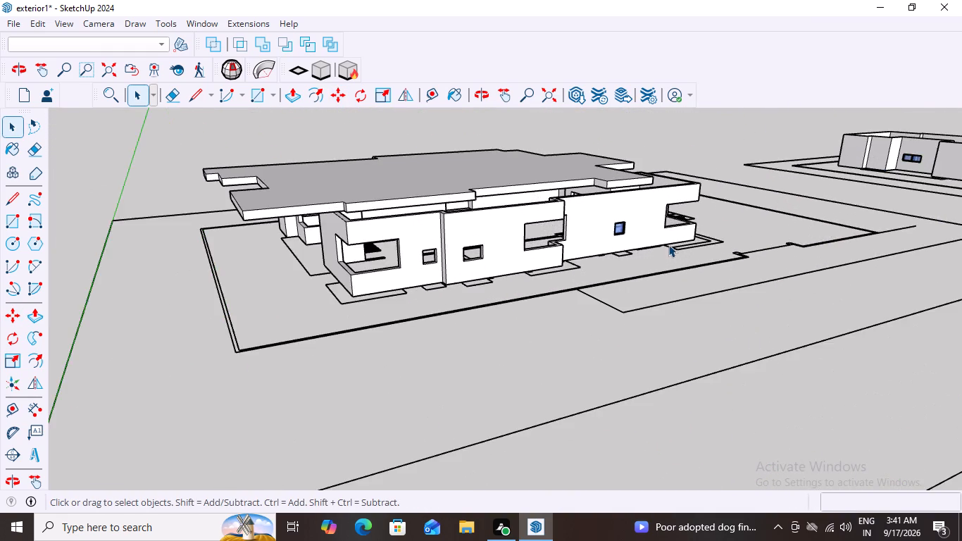
middle_drag(668, 244, 595, 261)
scroll(611, 247, up, 4)
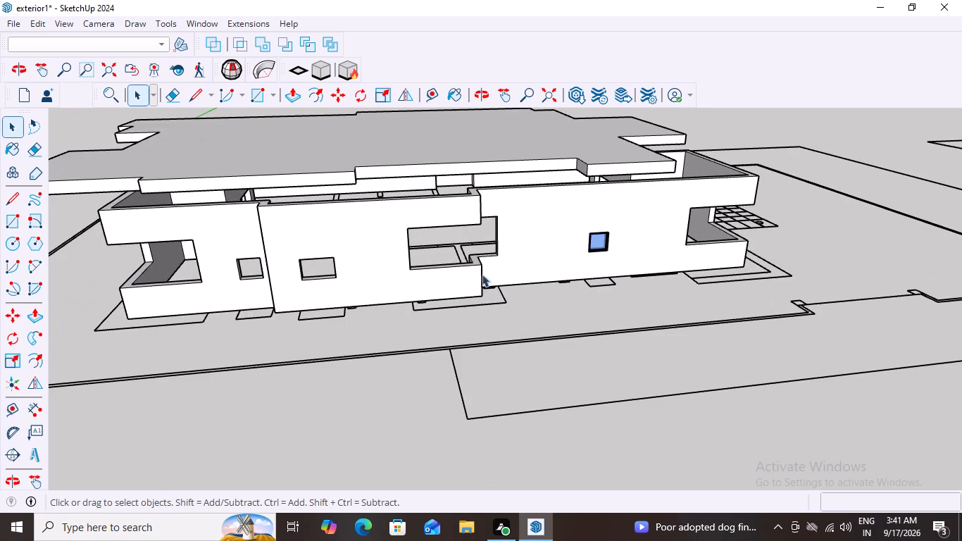
scroll(574, 257, up, 16)
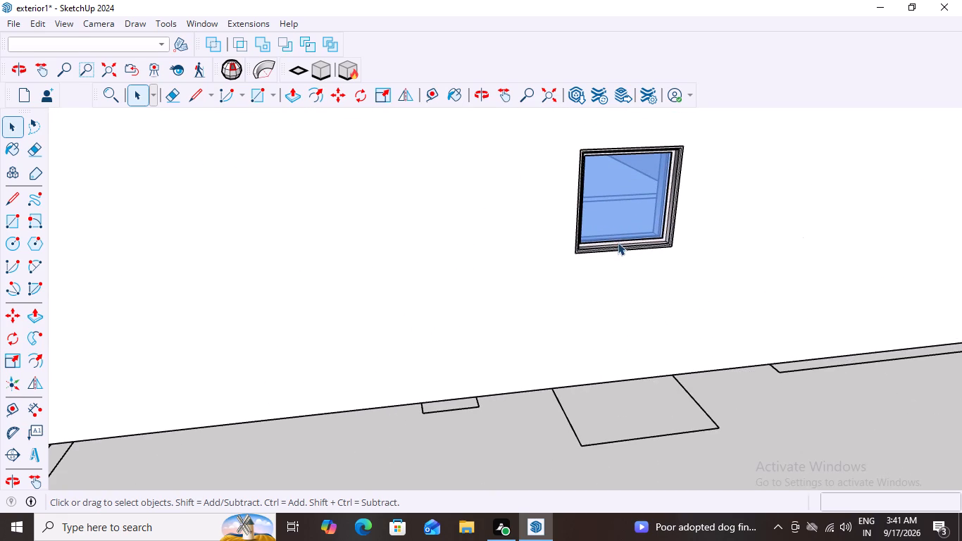
click(618, 242)
click(618, 242)
click(618, 242)
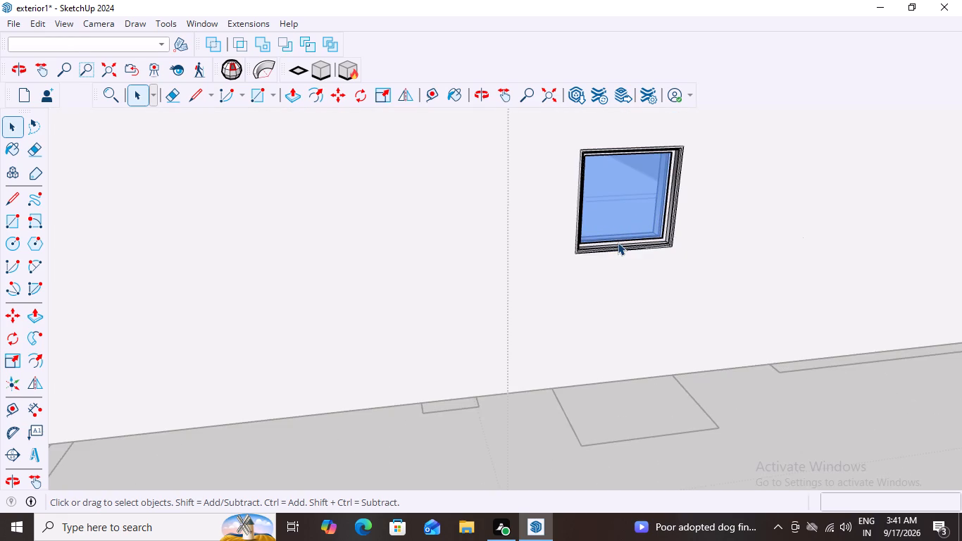
click(618, 242)
scroll(618, 242, down, 2)
scroll(589, 275, up, 3)
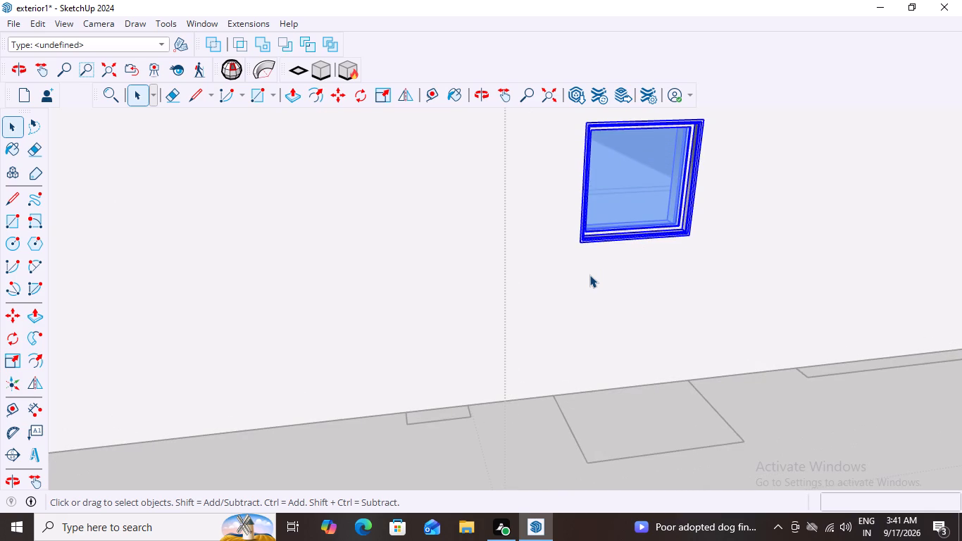
key(ctrl+c)
key(m)
scroll(609, 242, up, 7)
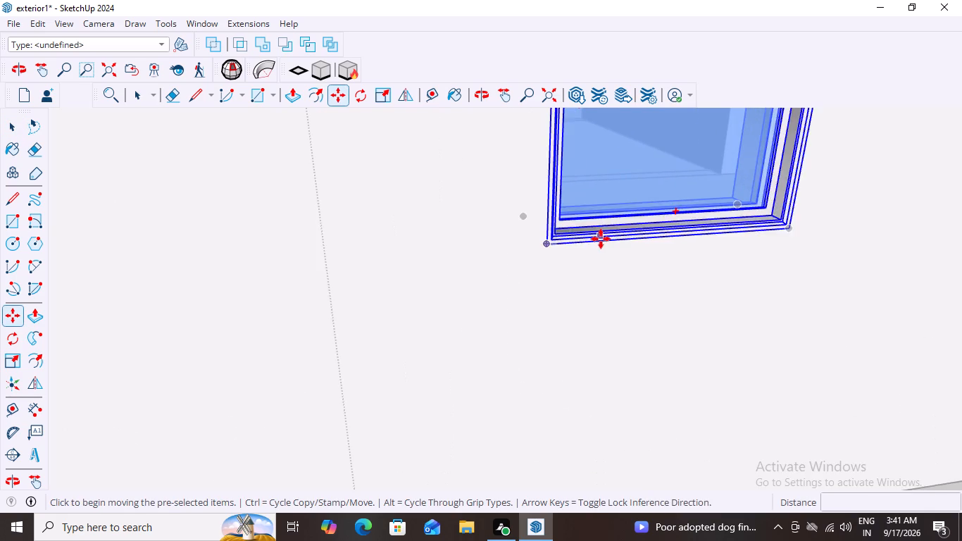
scroll(601, 239, up, 5)
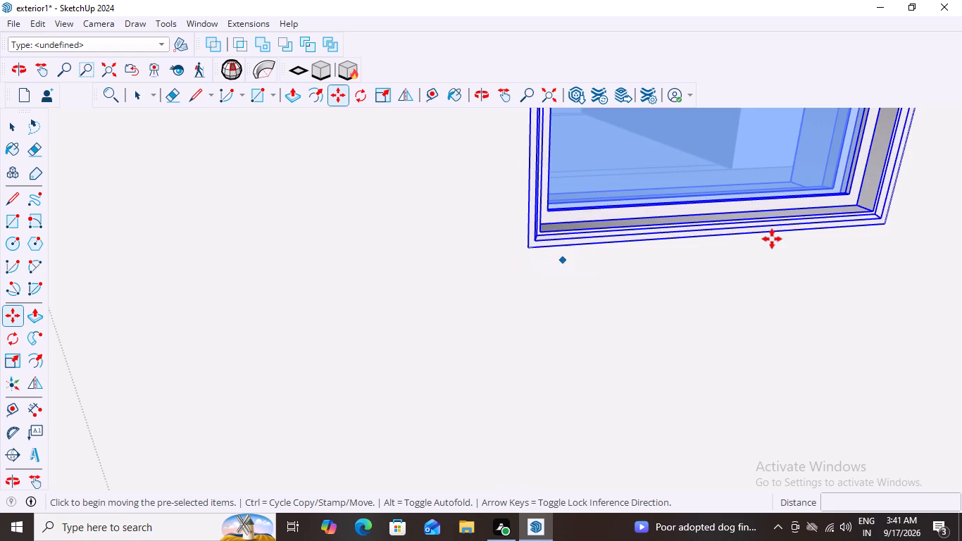
click(886, 223)
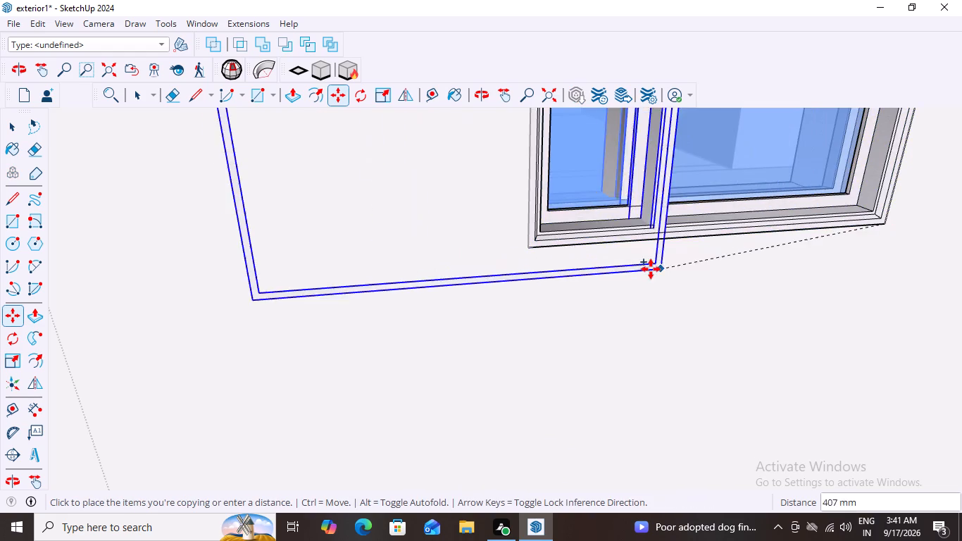
scroll(656, 264, down, 20)
scroll(656, 264, down, 8)
scroll(475, 307, down, 12)
scroll(381, 327, up, 15)
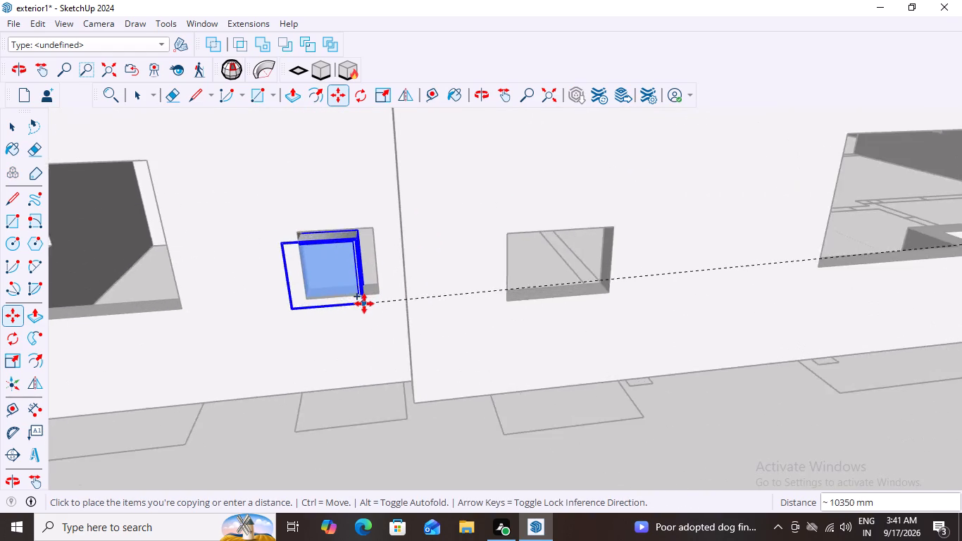
scroll(364, 304, up, 13)
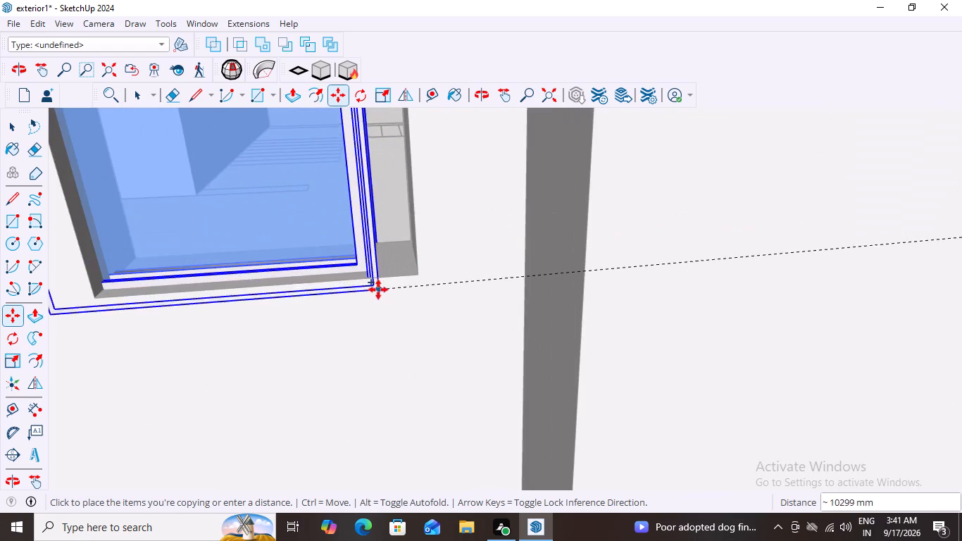
middle_drag(378, 290, 430, 295)
scroll(408, 295, down, 5)
scroll(403, 284, up, 9)
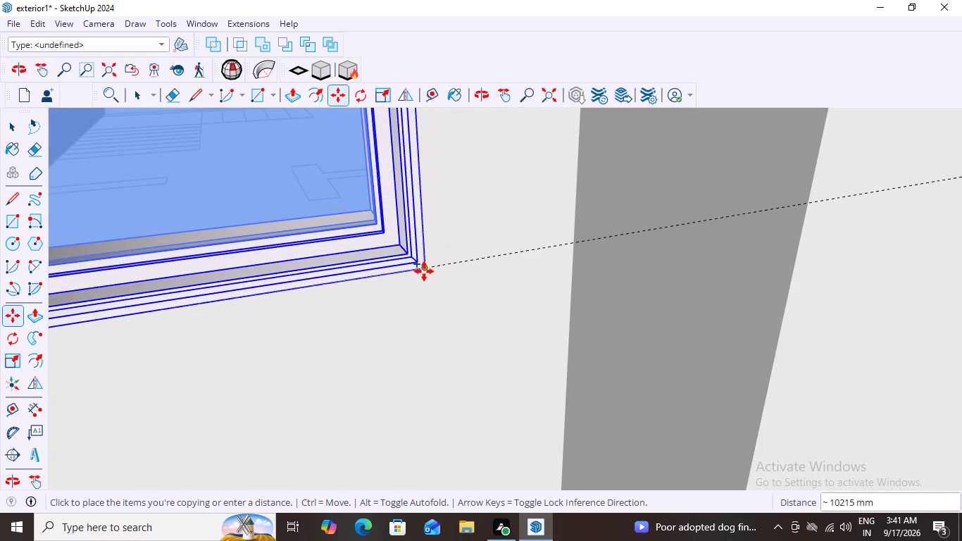
click(424, 271)
Copy the square window by its lower outer corner about 2018 mm into the neighbouring wider rectangular opening, matching that opening's lower corner.
scroll(425, 288, down, 8)
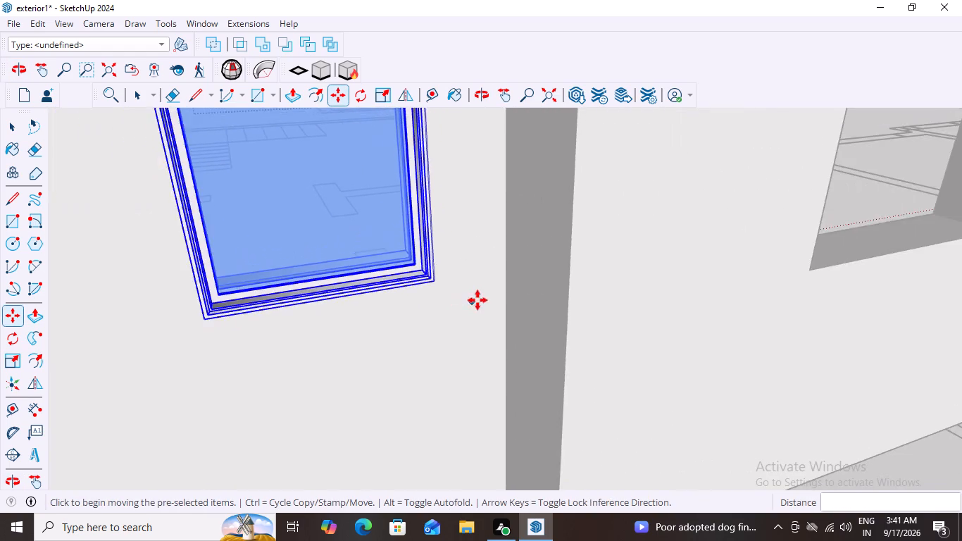
scroll(477, 300, down, 16)
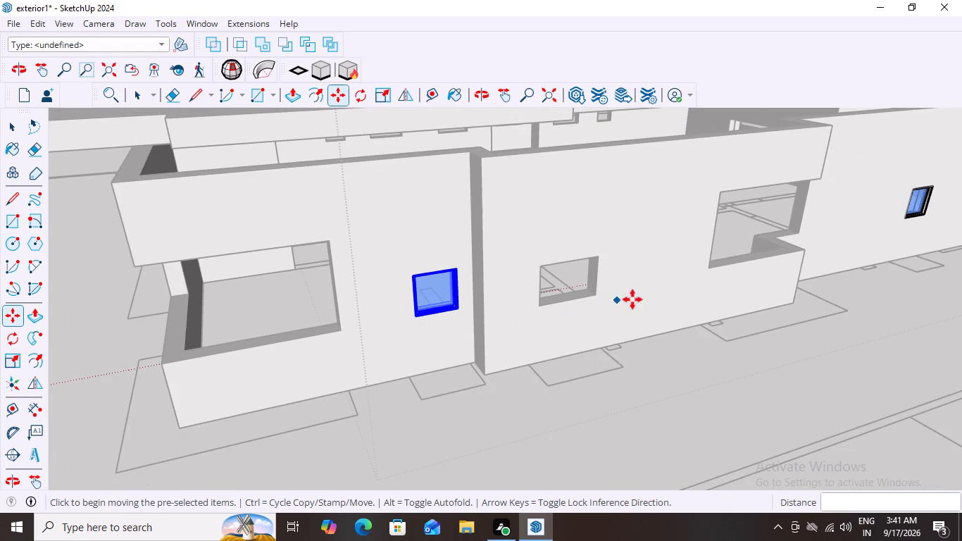
scroll(504, 310, up, 7)
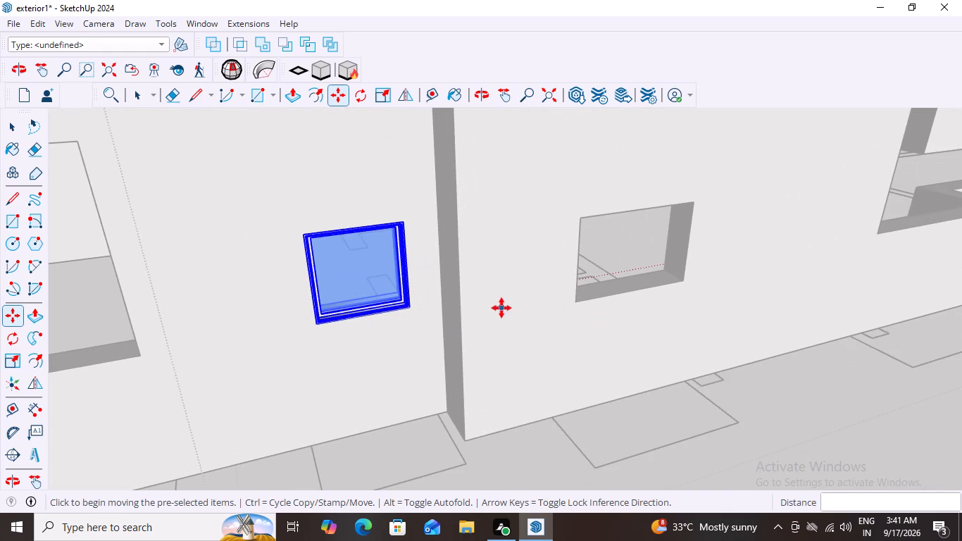
scroll(408, 315, up, 4)
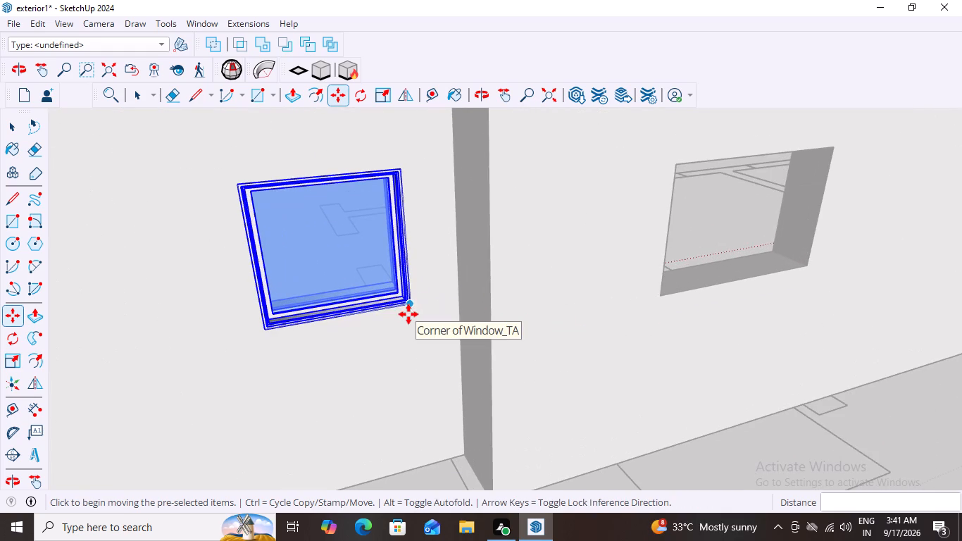
scroll(408, 314, up, 3)
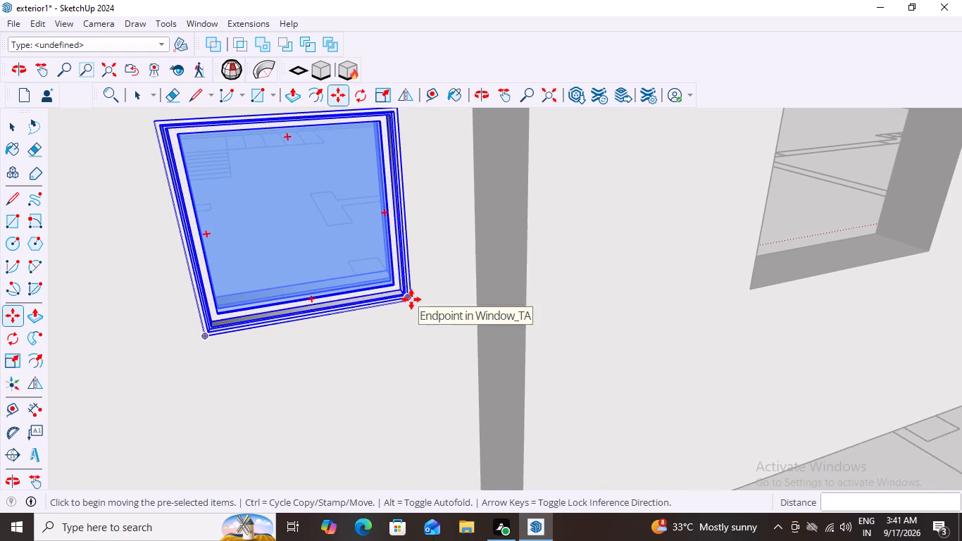
click(412, 300)
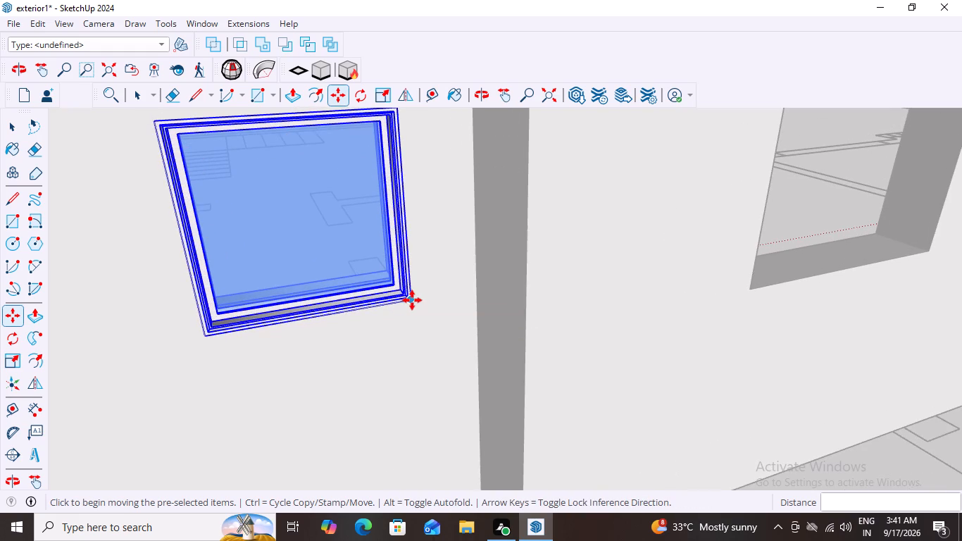
scroll(739, 340, down, 6)
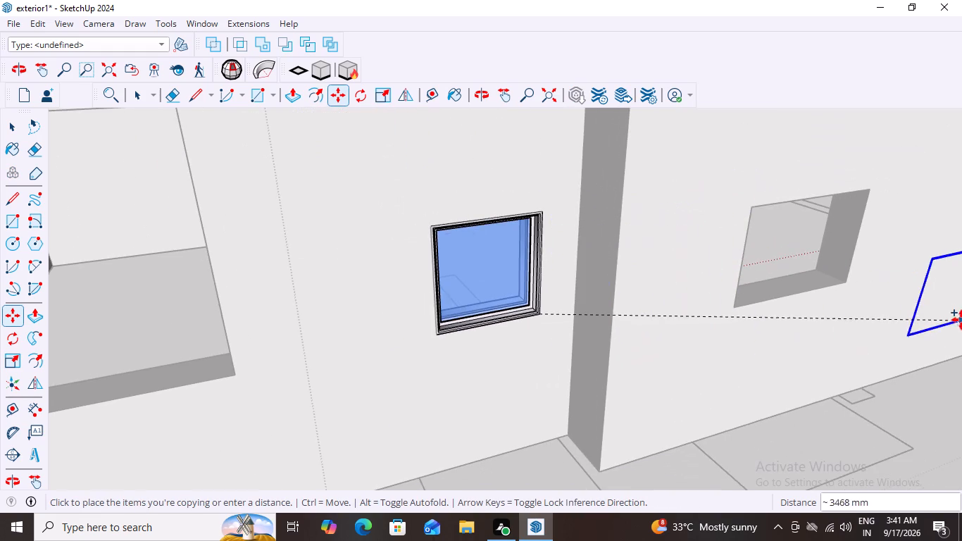
middle_drag(954, 318, 839, 293)
scroll(832, 294, down, 5)
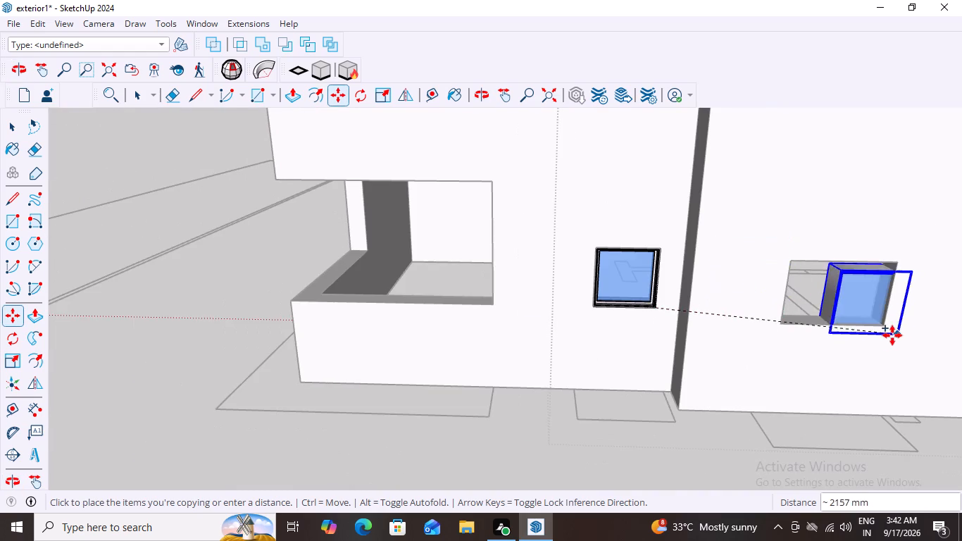
scroll(888, 335, up, 10)
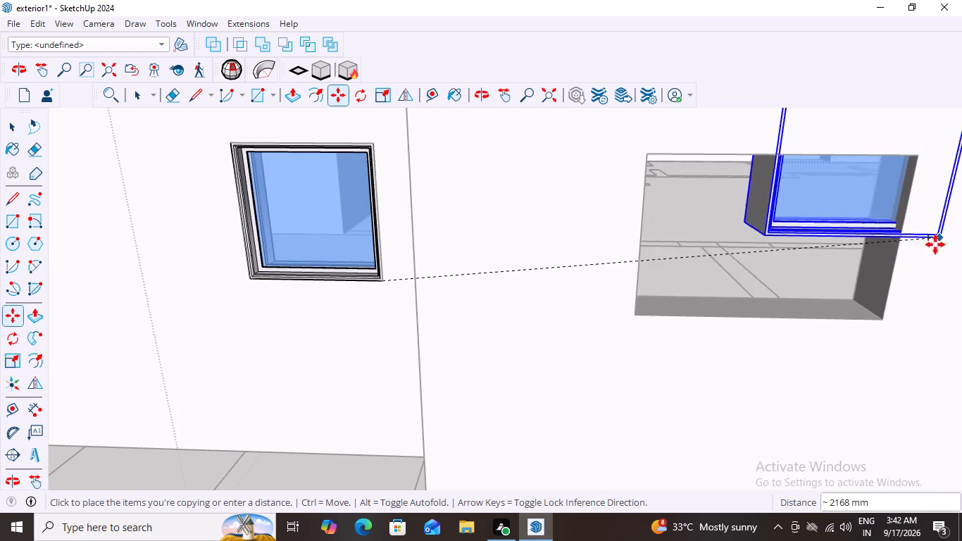
click(883, 321)
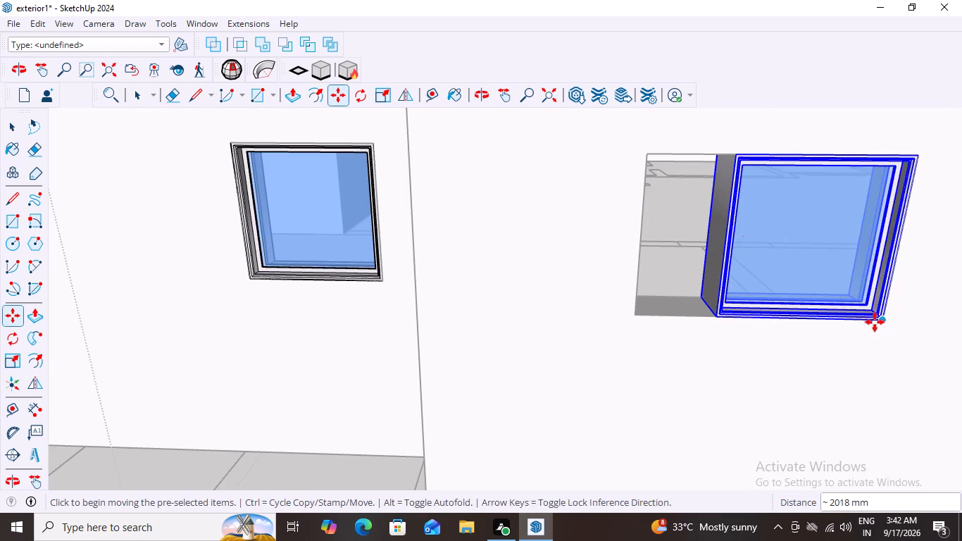
Scale the copied window along the red axis by about 1.50 so it spans the full width of the rectangular opening.
key(space)
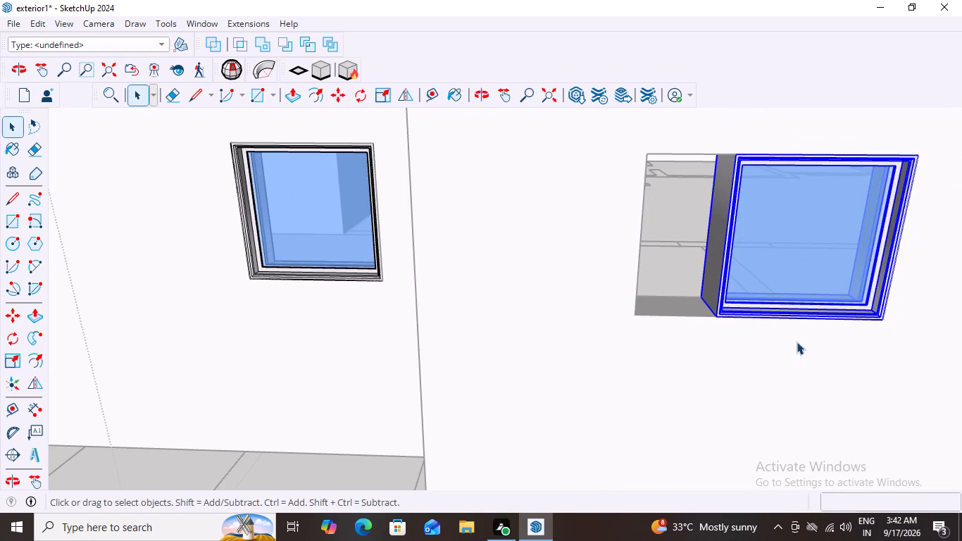
key(s)
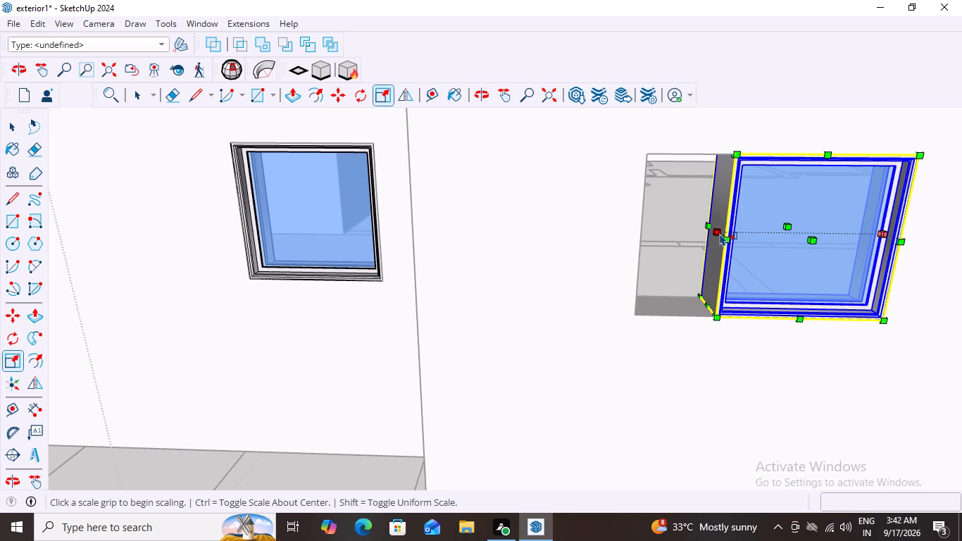
drag(719, 232, 675, 239)
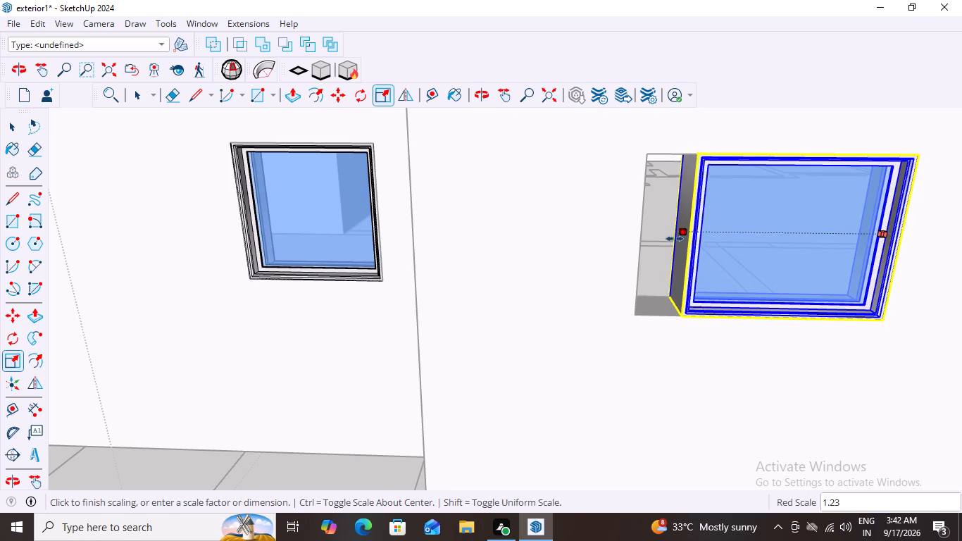
drag(675, 239, 640, 237)
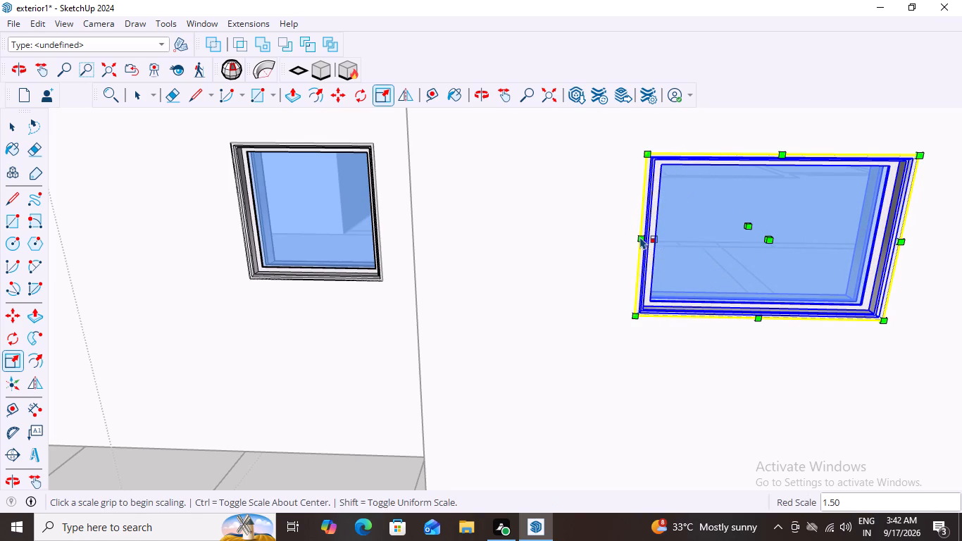
click(640, 237)
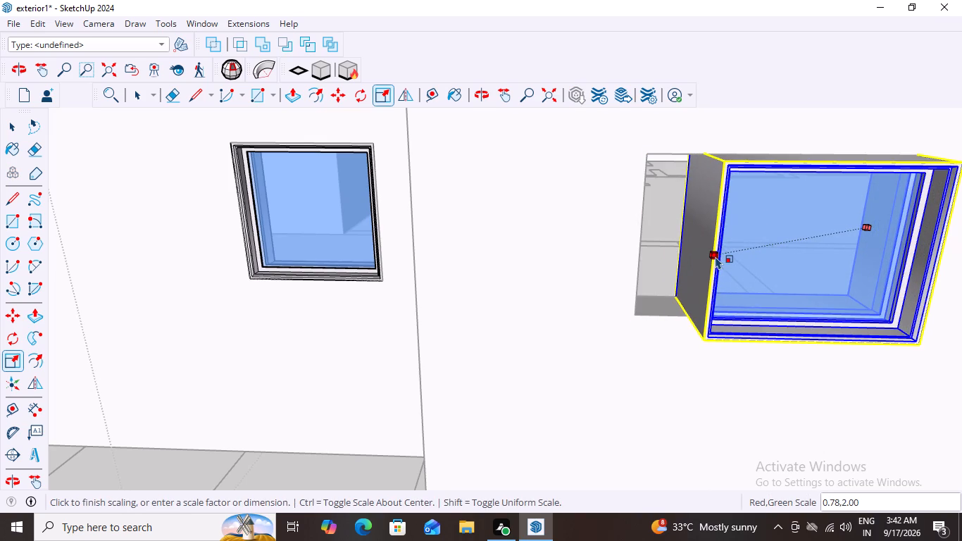
key(space)
scroll(711, 287, down, 20)
scroll(711, 287, down, 2)
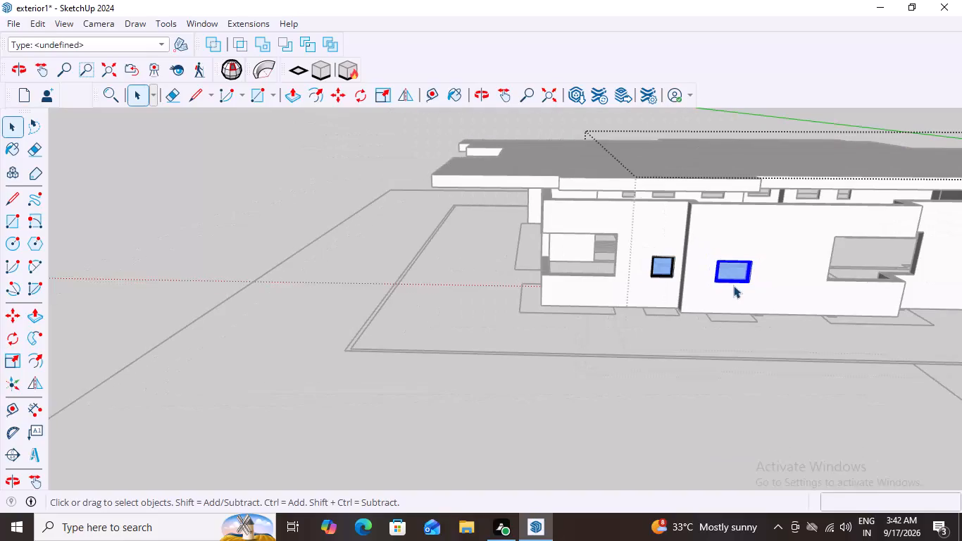
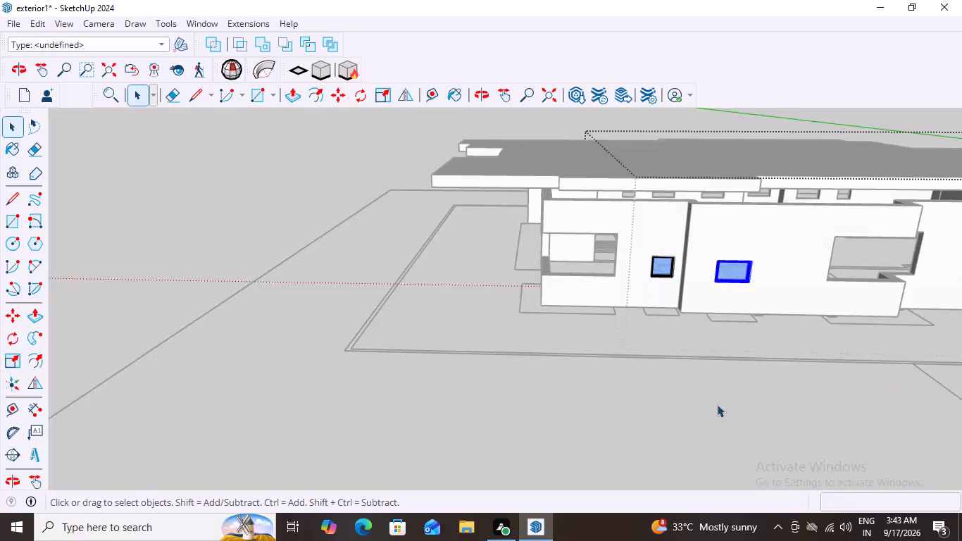
Examine the building's long facade and end wall from several sides for openings still without a window.
scroll(708, 399, down, 6)
middle_drag(696, 384, 896, 448)
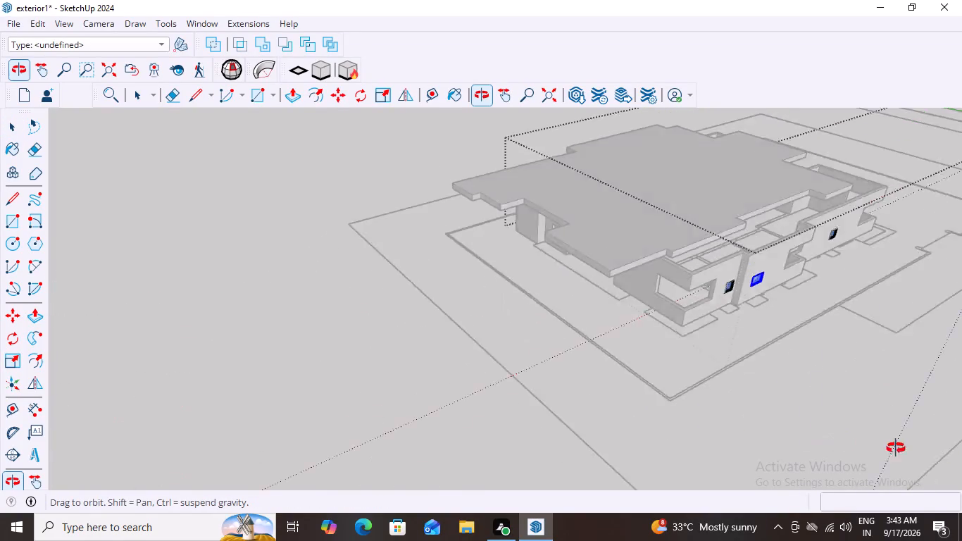
middle_drag(896, 448, 959, 435)
scroll(510, 204, up, 8)
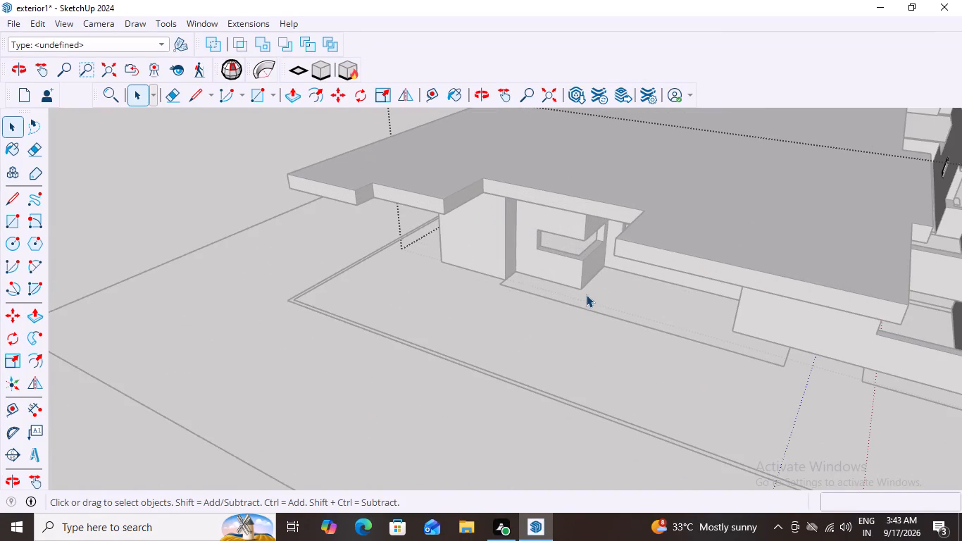
middle_drag(587, 294, 325, 223)
scroll(429, 259, down, 4)
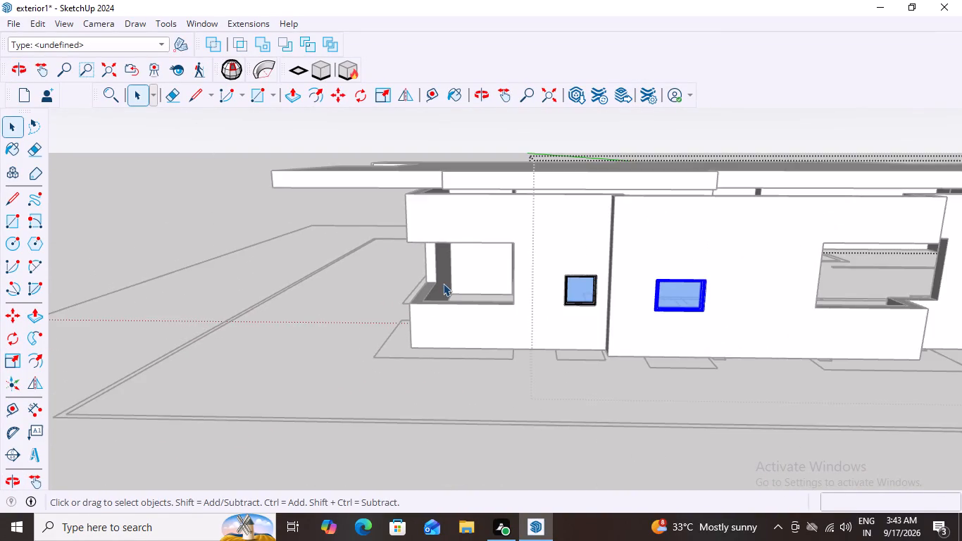
scroll(458, 313, down, 14)
scroll(469, 340, up, 3)
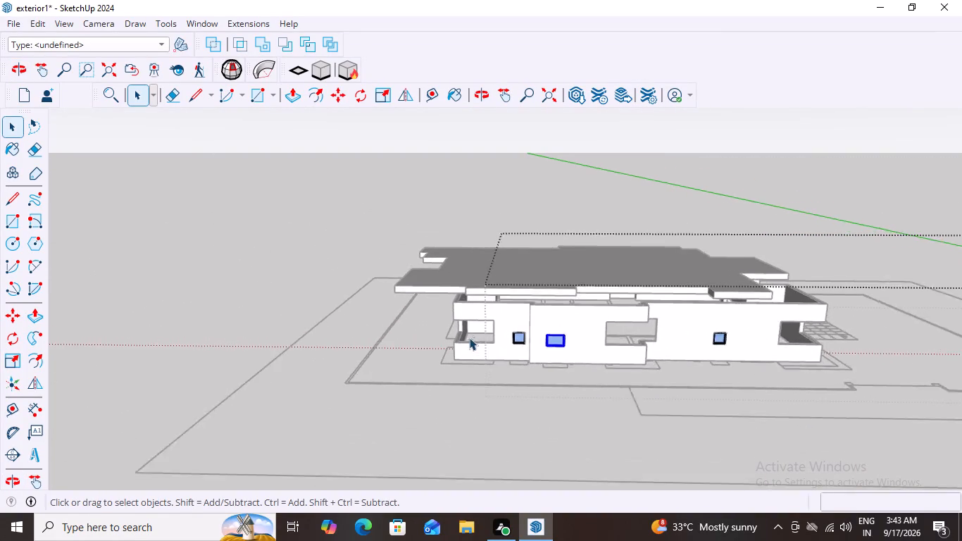
scroll(480, 334, down, 1)
scroll(492, 335, up, 9)
scroll(668, 387, up, 2)
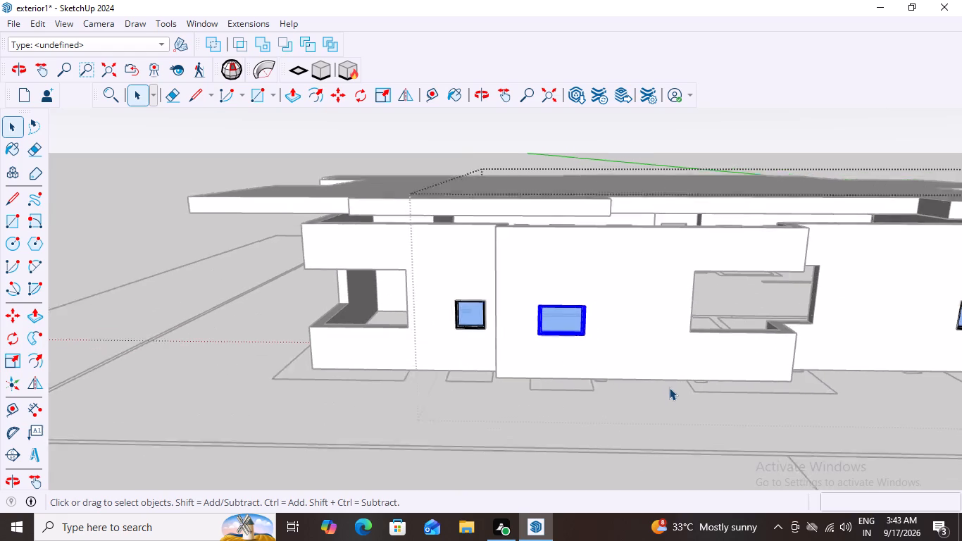
scroll(669, 387, up, 1)
scroll(669, 387, down, 20)
scroll(669, 387, down, 5)
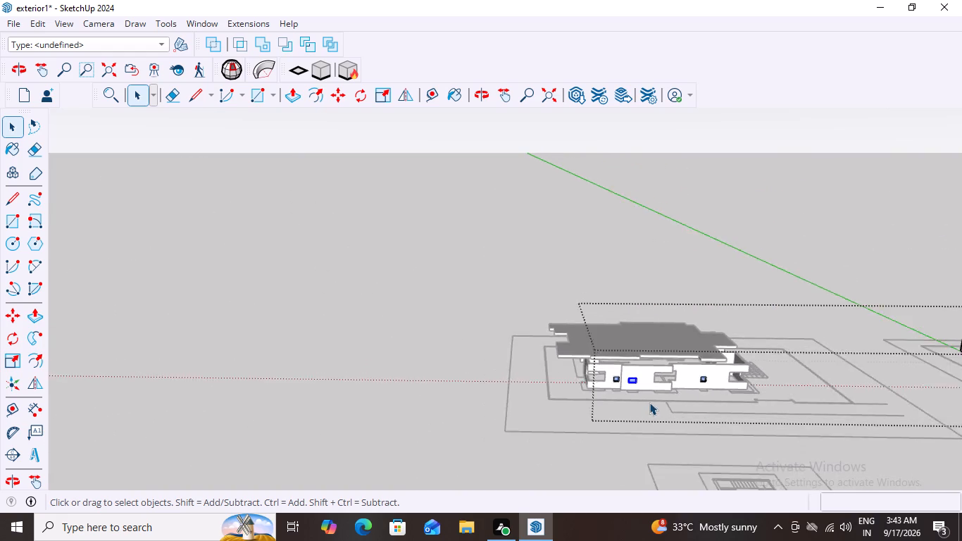
scroll(649, 402, down, 3)
Copy the widened rectangular window by its lower outer corner about 3602 mm along the wall to the large corner opening's lower inner corner.
scroll(665, 410, up, 3)
scroll(585, 397, up, 5)
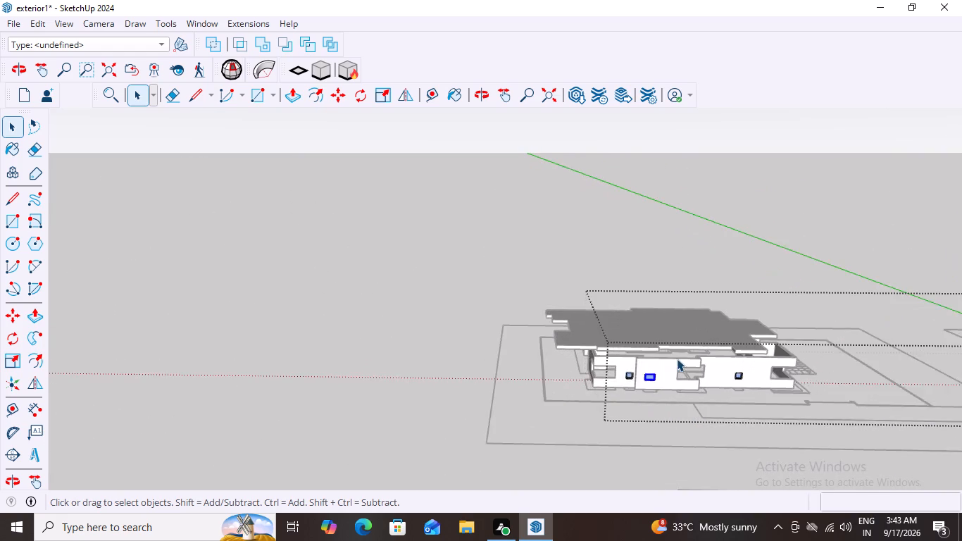
scroll(677, 359, up, 3)
scroll(654, 424, up, 4)
scroll(620, 368, up, 8)
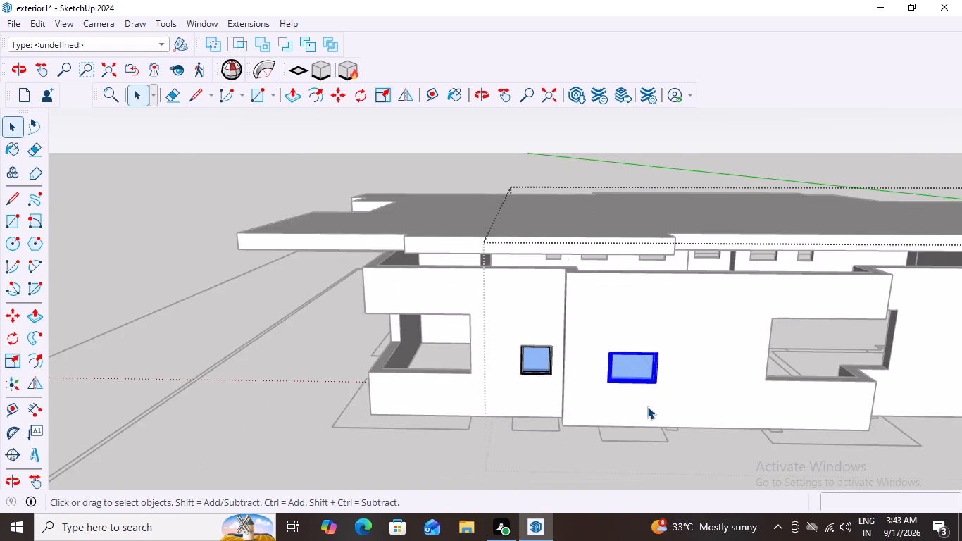
scroll(647, 406, up, 13)
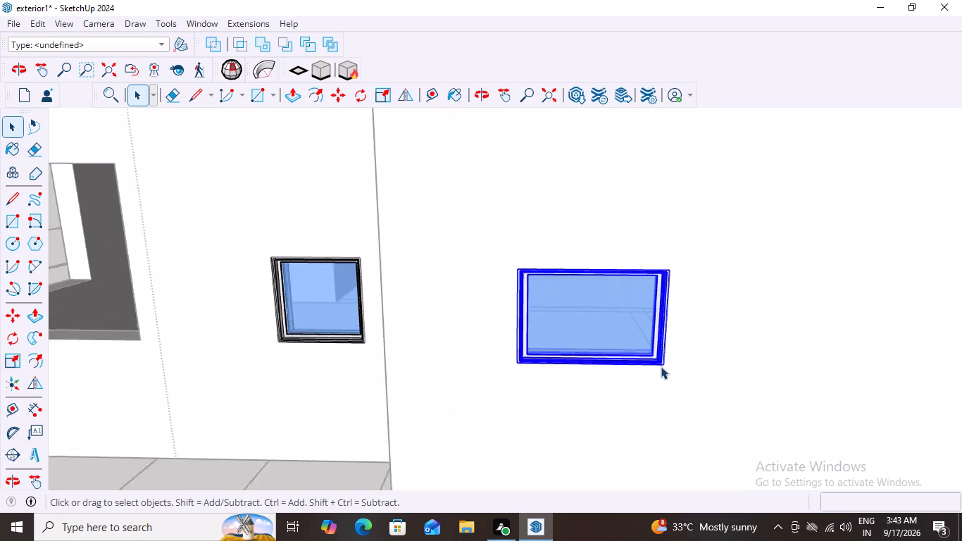
scroll(661, 366, up, 14)
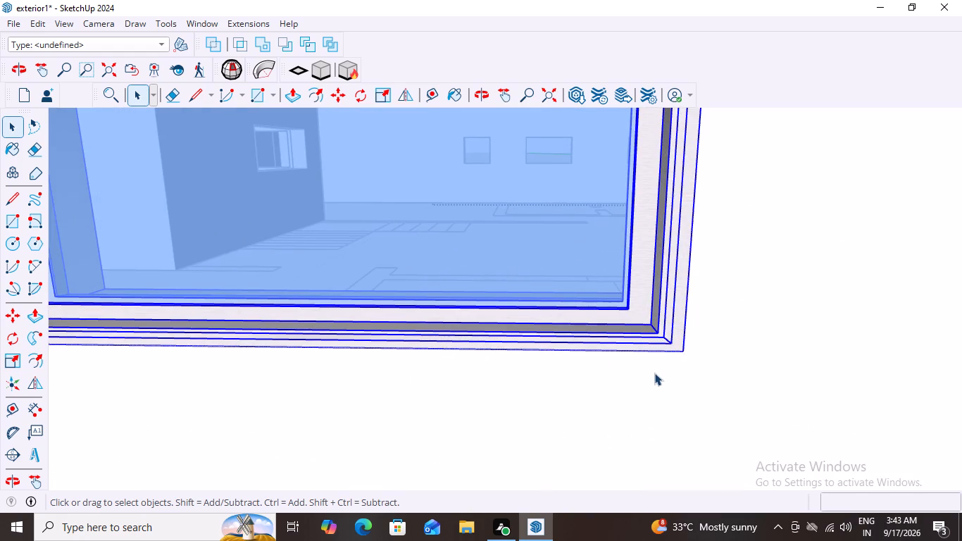
key(m)
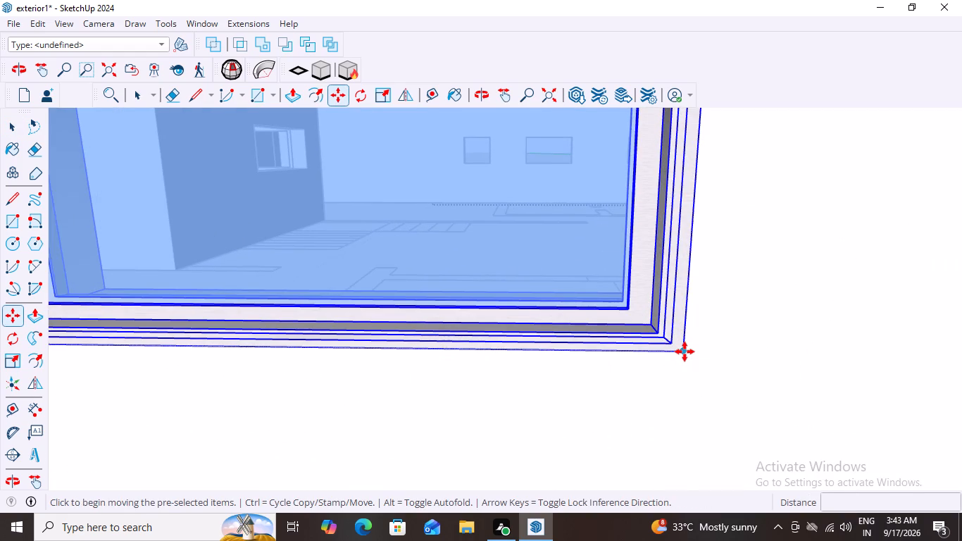
click(685, 352)
scroll(527, 359, down, 6)
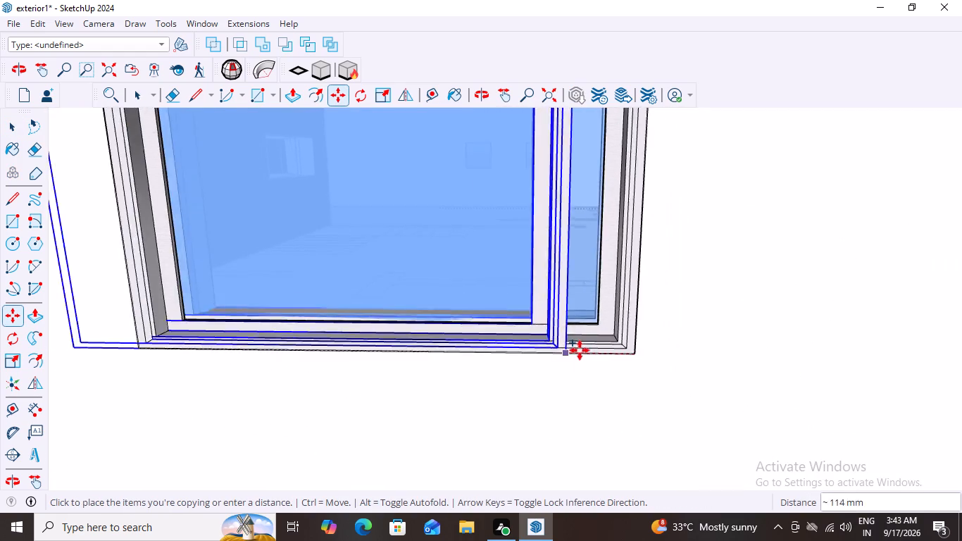
scroll(580, 350, down, 9)
scroll(389, 360, down, 20)
scroll(389, 360, down, 3)
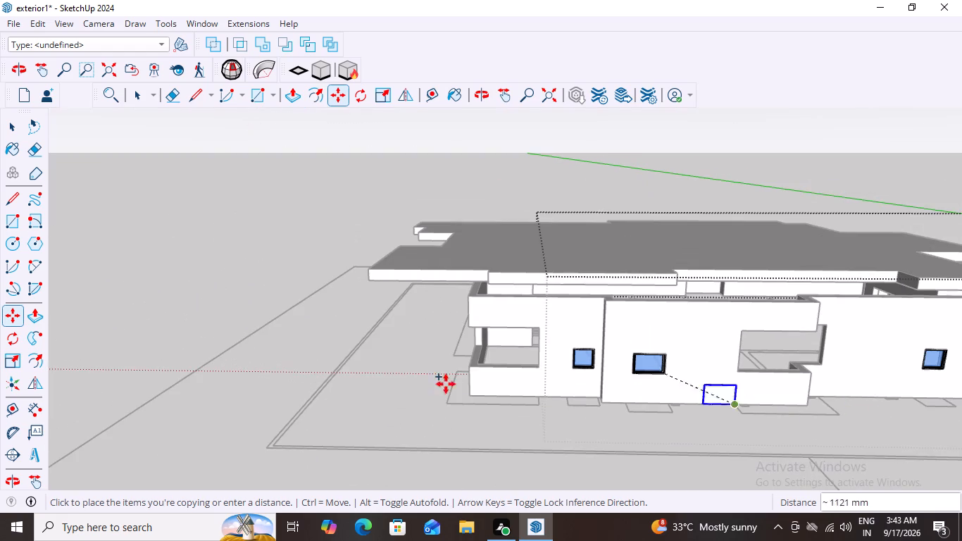
scroll(437, 374, up, 4)
scroll(510, 383, up, 8)
scroll(649, 340, up, 5)
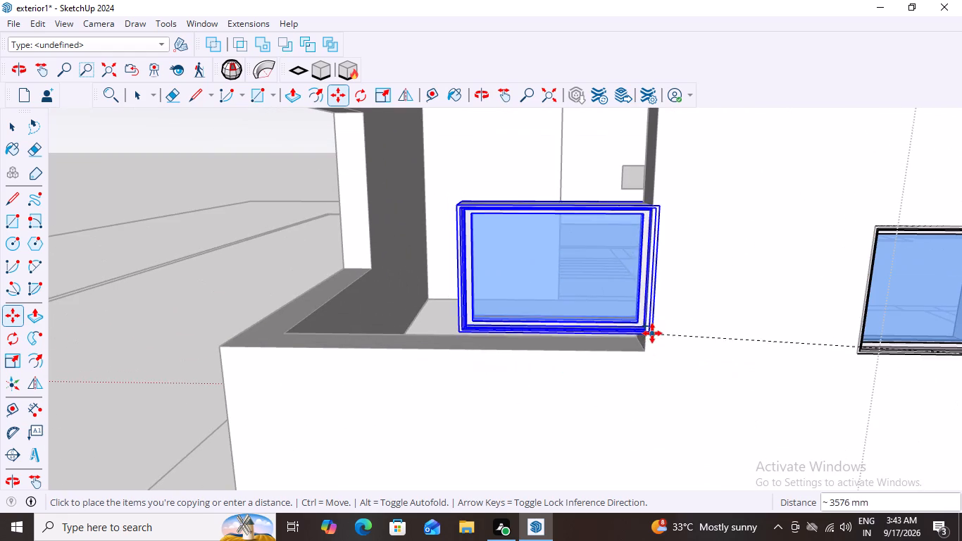
scroll(634, 350, up, 5)
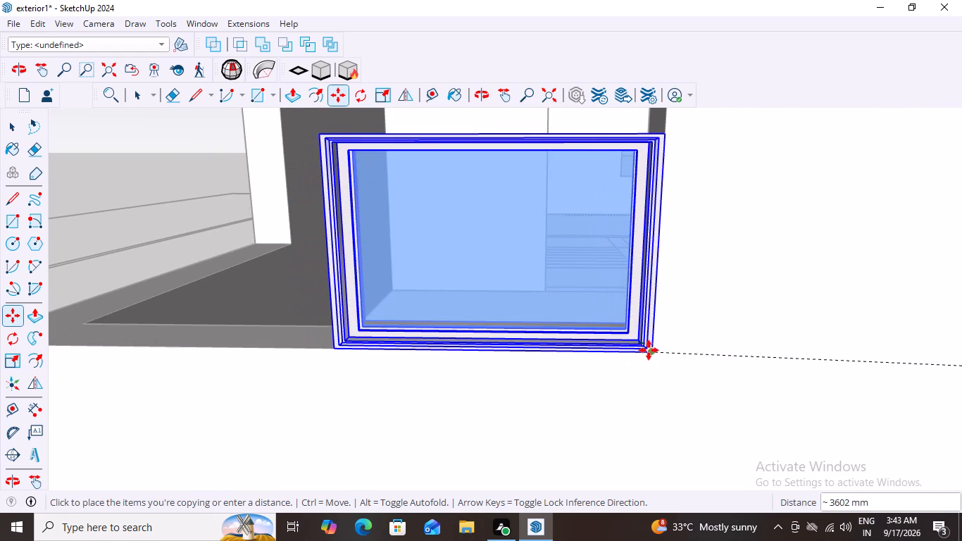
click(651, 352)
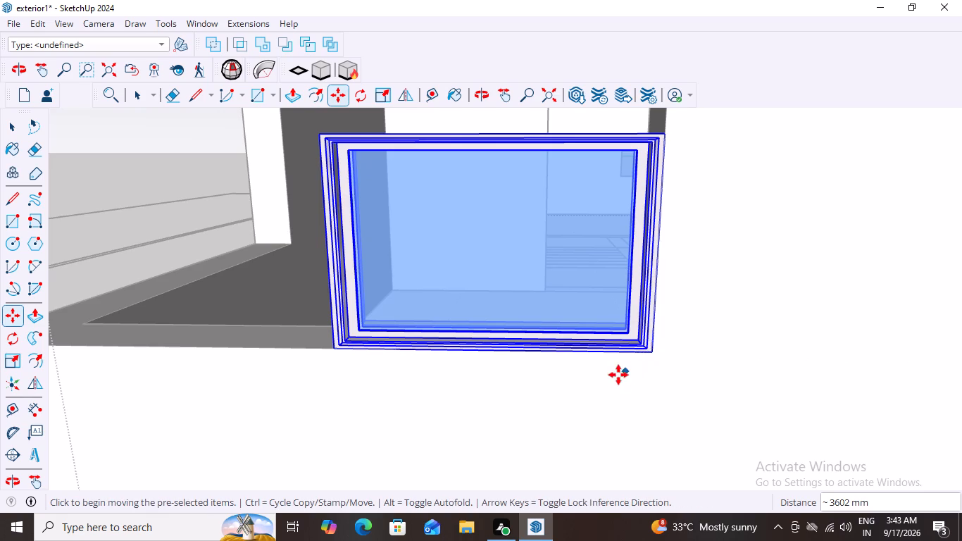
key(space)
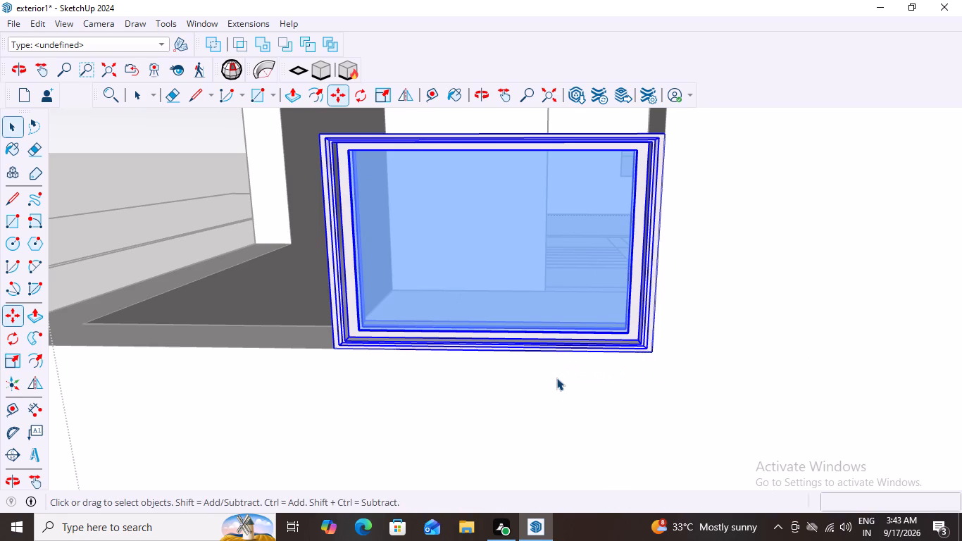
Scale the copied window along the blue axis by about 2.03 so its top meets the corner opening's upper edge.
text(s)
scroll(437, 340, down, 8)
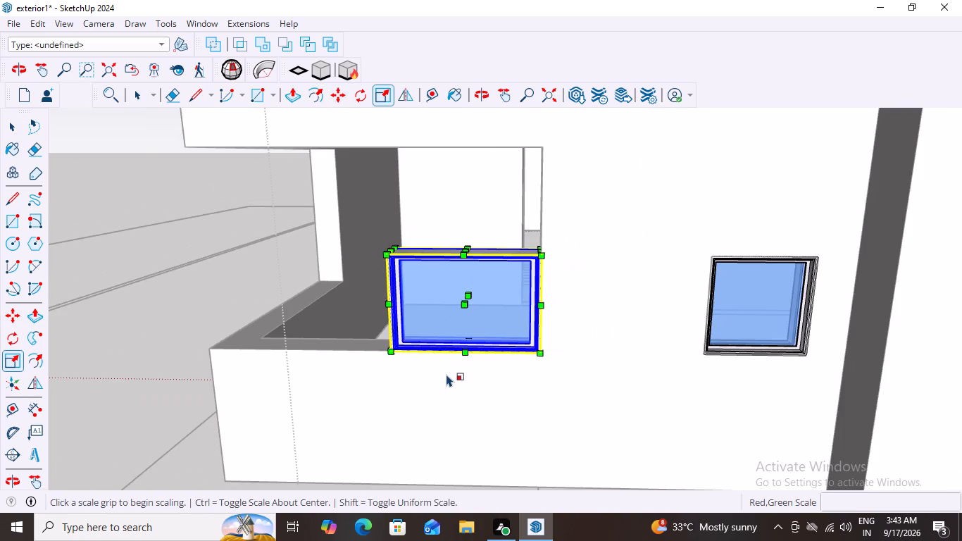
middle_drag(440, 385, 480, 449)
scroll(492, 405, up, 2)
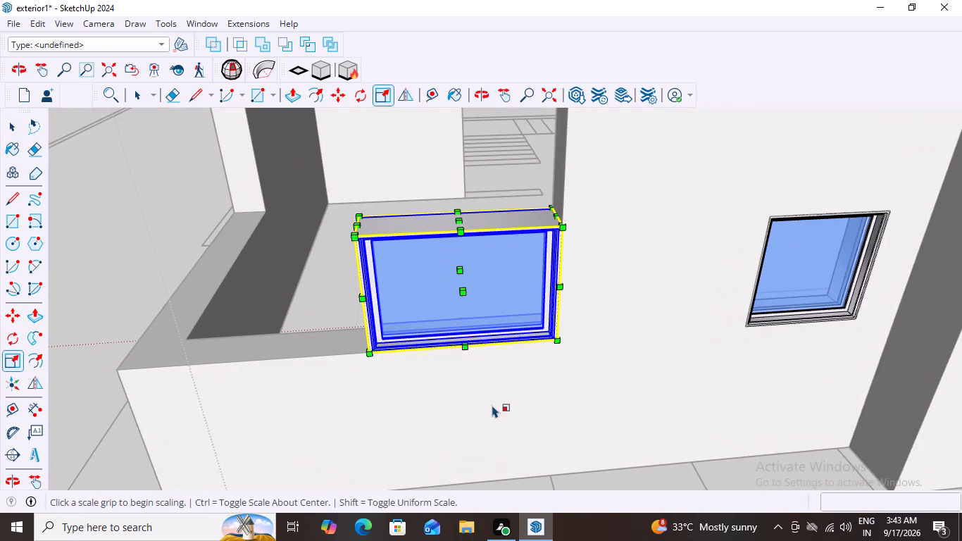
click(458, 216)
scroll(473, 166, down, 11)
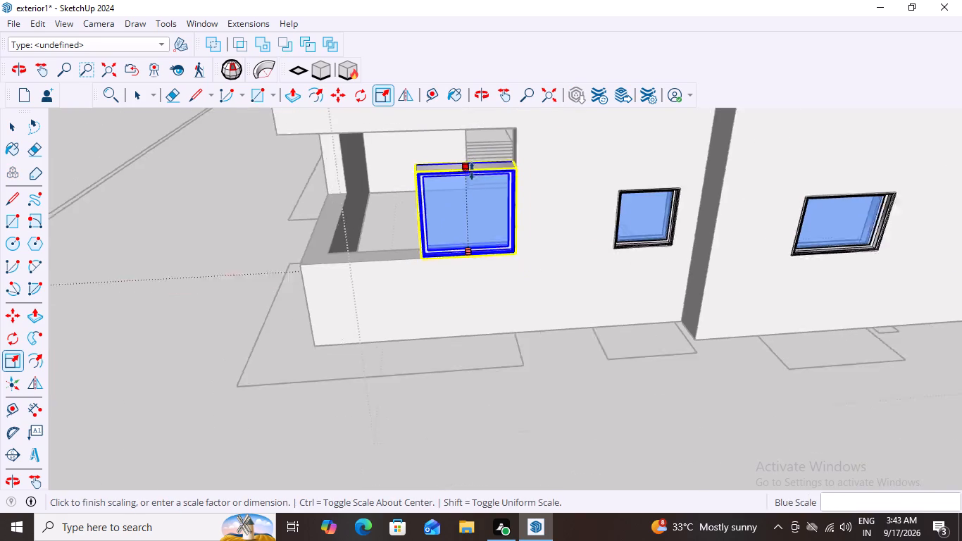
scroll(469, 138, up, 2)
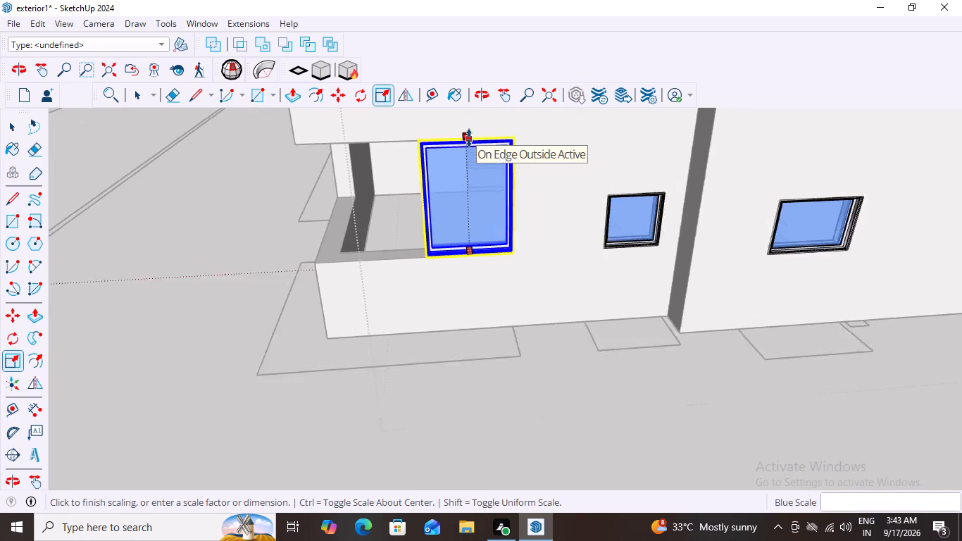
scroll(469, 138, up, 10)
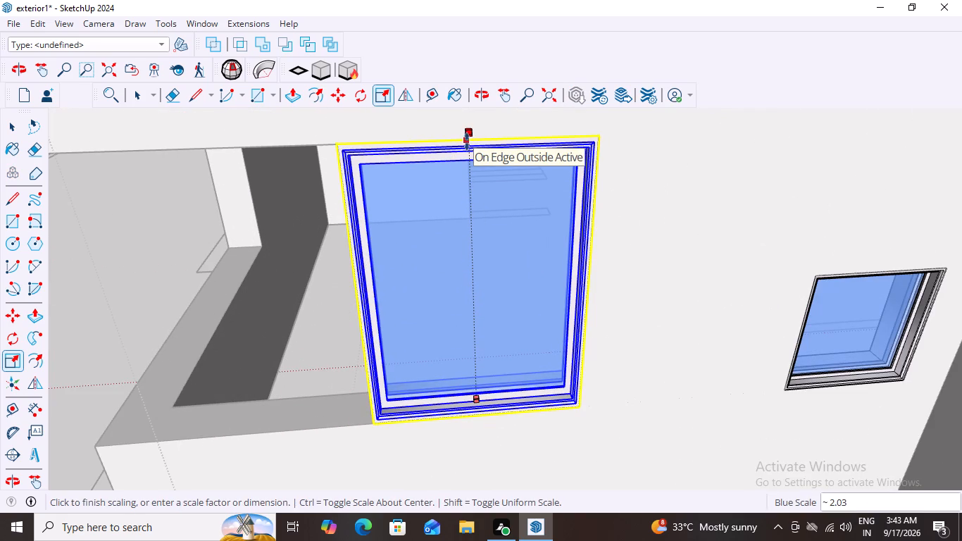
scroll(467, 142, down, 8)
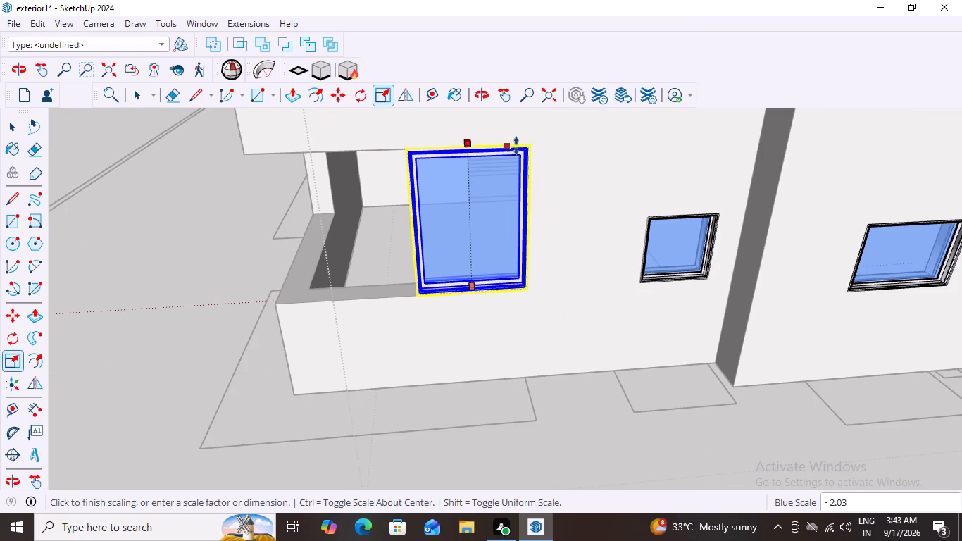
click(529, 146)
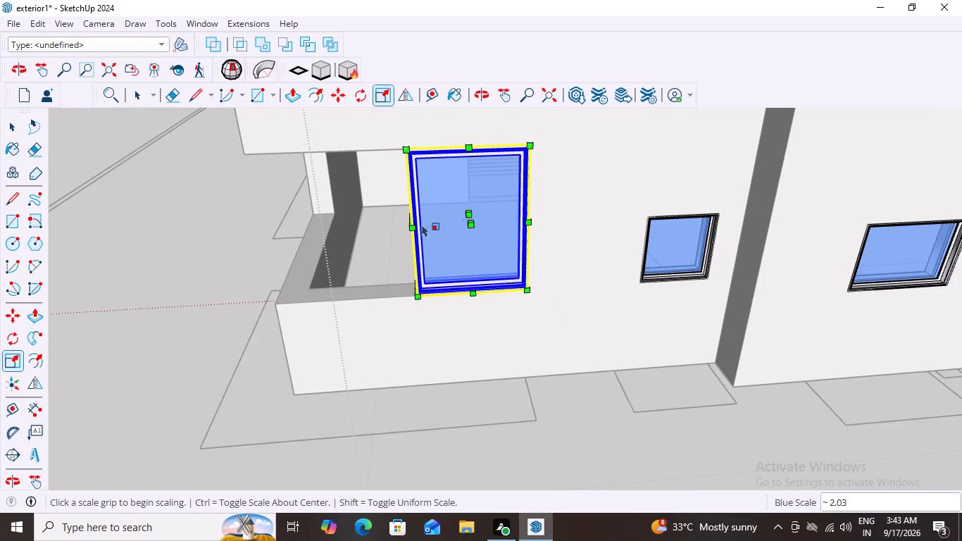
Scale the same window along the red axis by 2.25 so it spans the opening out to the building's outer corner.
middle_drag(359, 244, 750, 157)
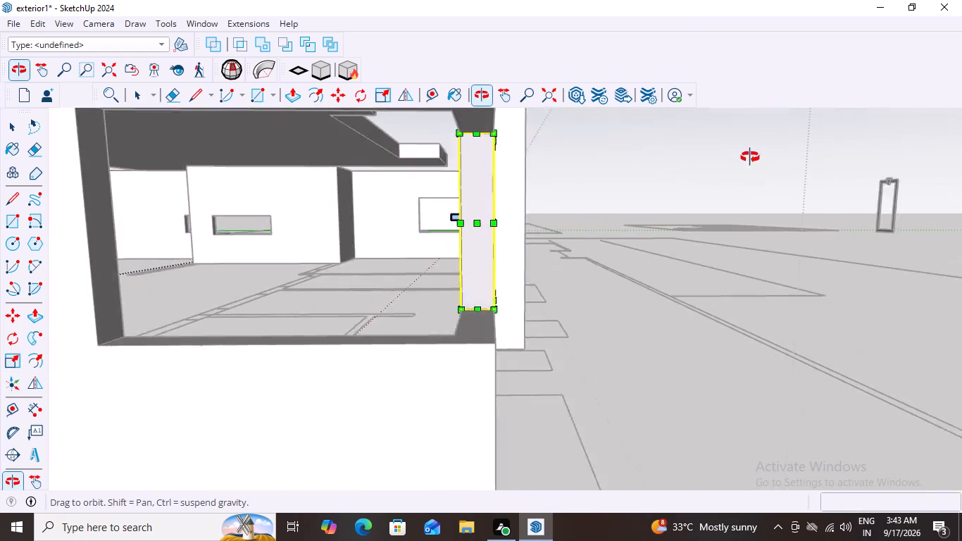
middle_drag(750, 157, 764, 157)
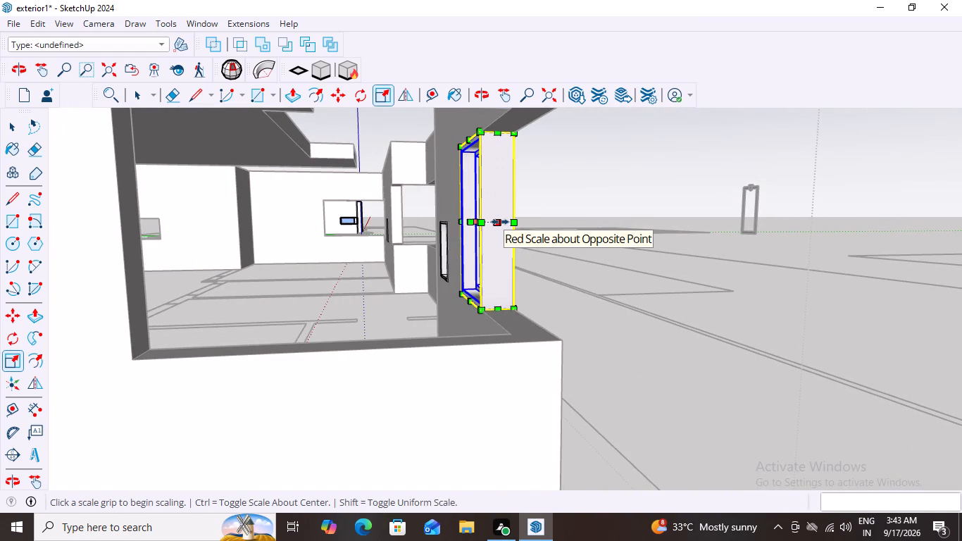
click(500, 222)
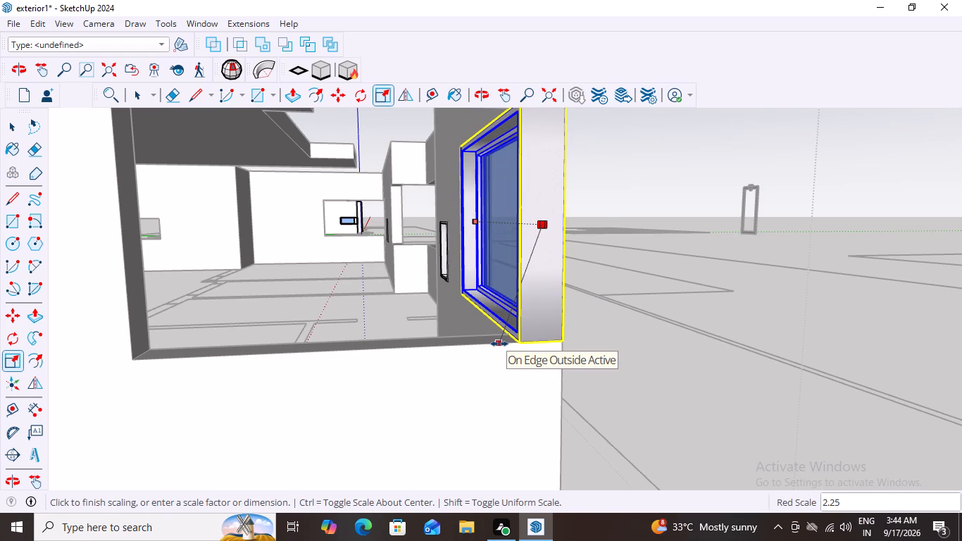
click(499, 344)
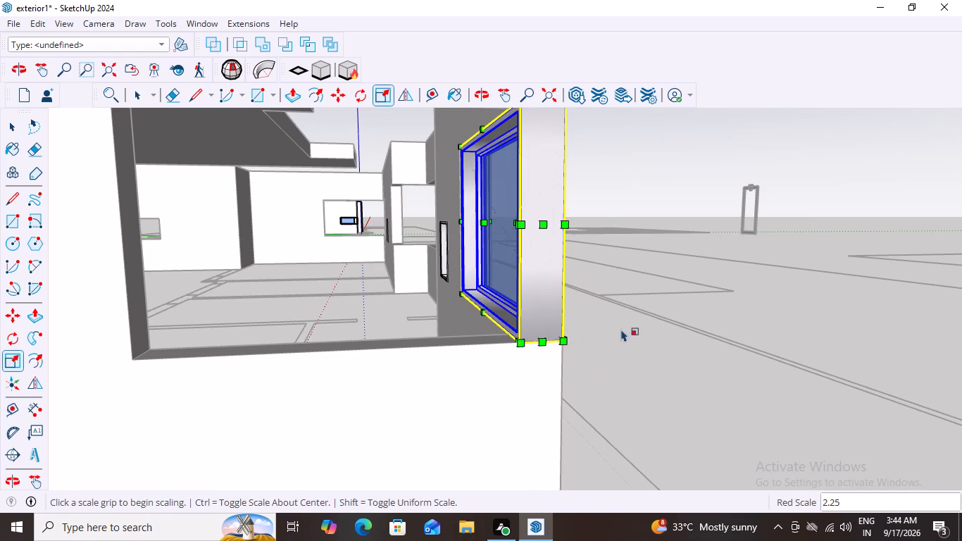
middle_drag(640, 321, 247, 363)
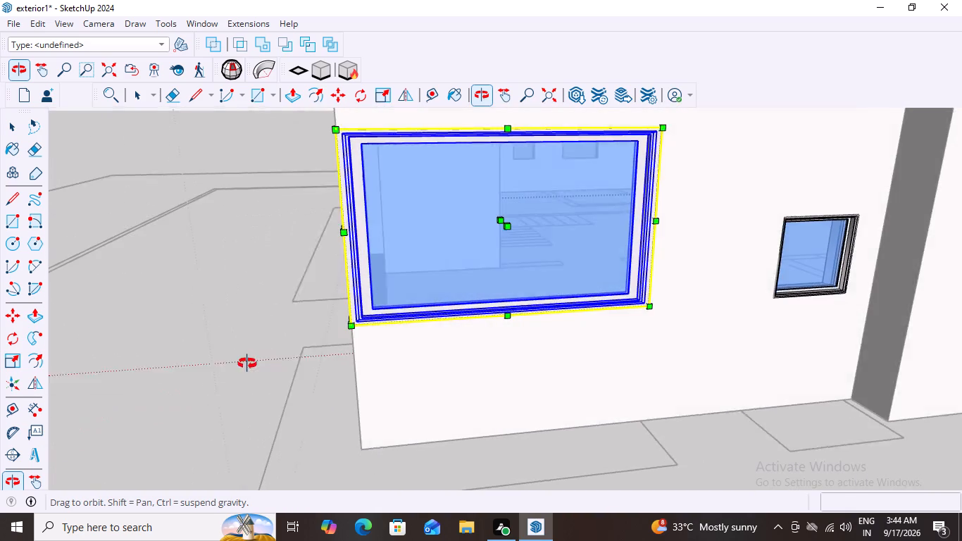
middle_drag(247, 363, 237, 368)
scroll(224, 361, down, 4)
middle_drag(203, 353, 316, 351)
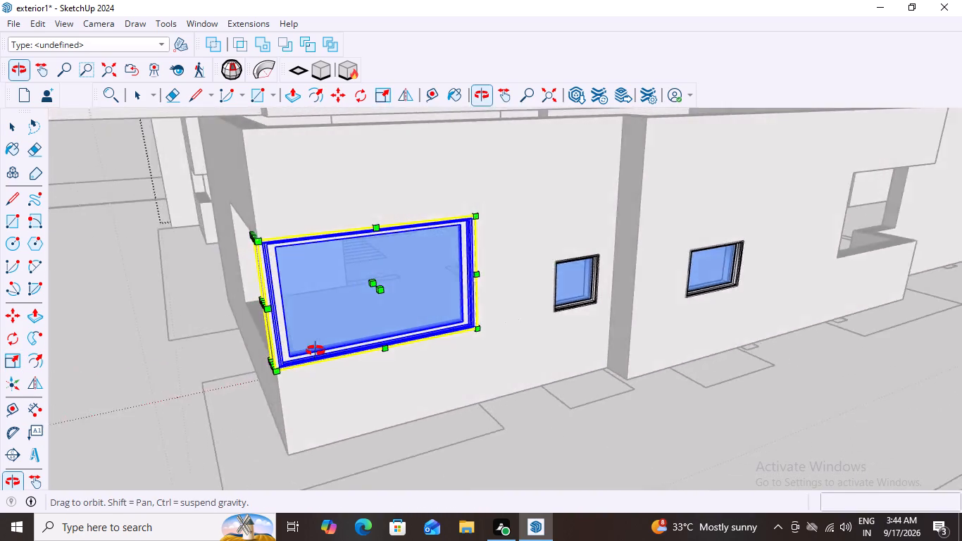
middle_drag(316, 351, 439, 325)
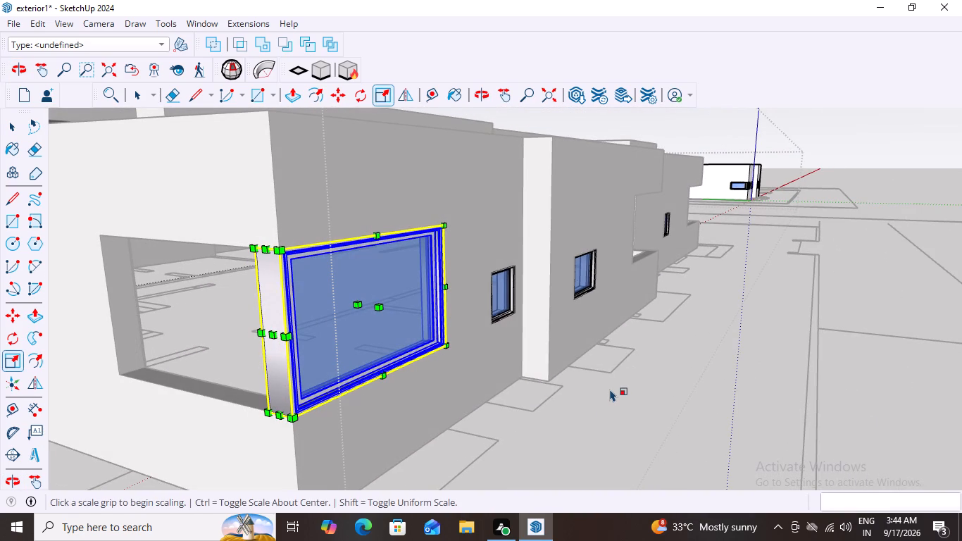
key(space)
Examine the enlarged corner window's fit in its opening and the neighbouring windows along the long facade.
middle_drag(486, 385, 364, 395)
scroll(460, 391, down, 1)
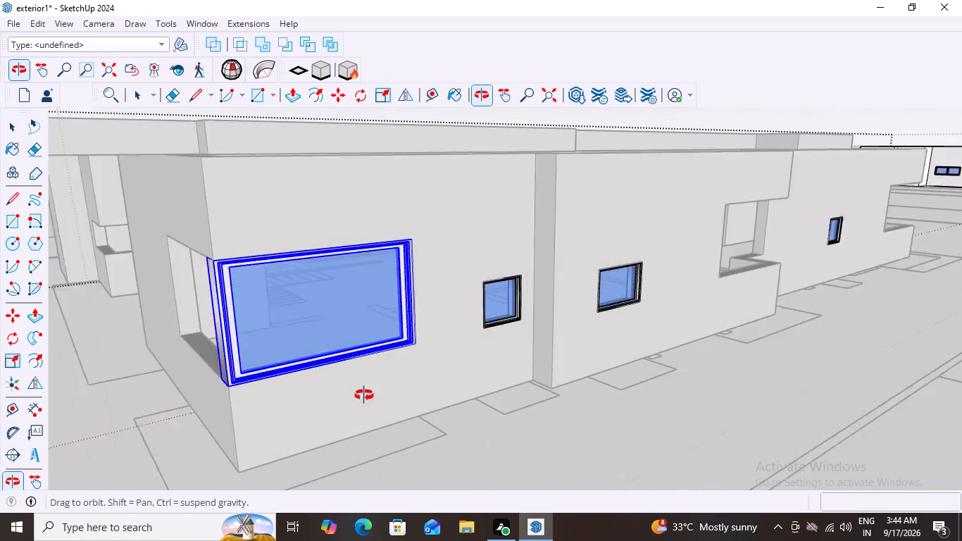
middle_drag(364, 395, 353, 393)
scroll(394, 360, up, 11)
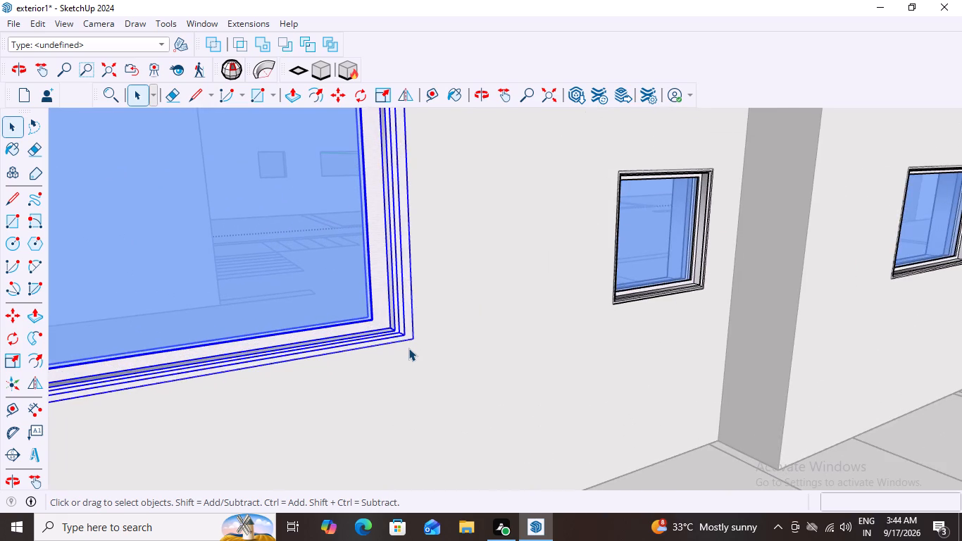
scroll(408, 348, down, 13)
scroll(340, 378, up, 4)
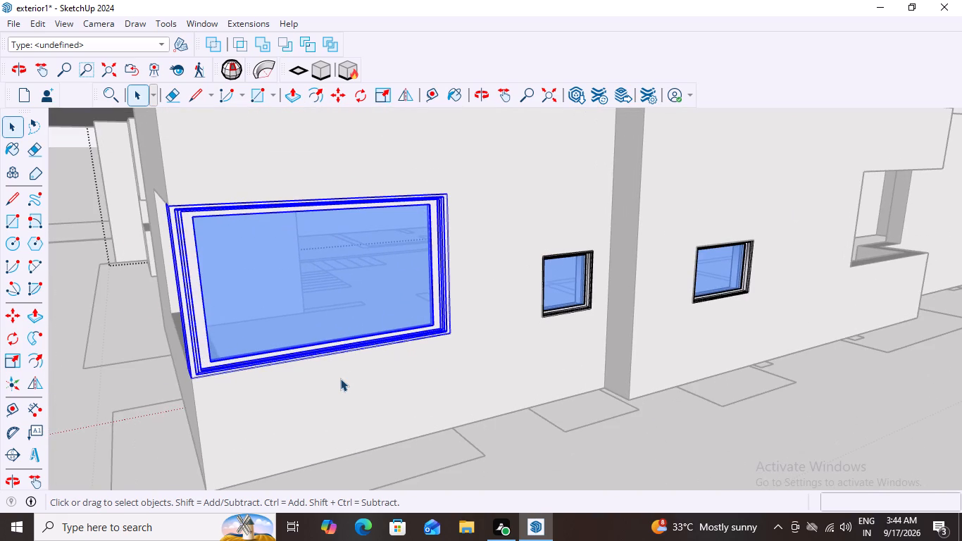
key(m)
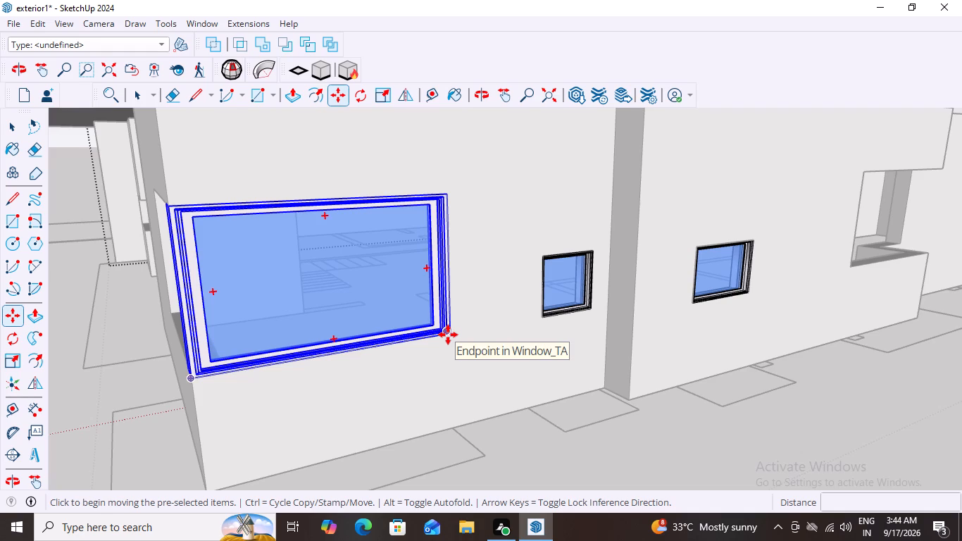
key(space)
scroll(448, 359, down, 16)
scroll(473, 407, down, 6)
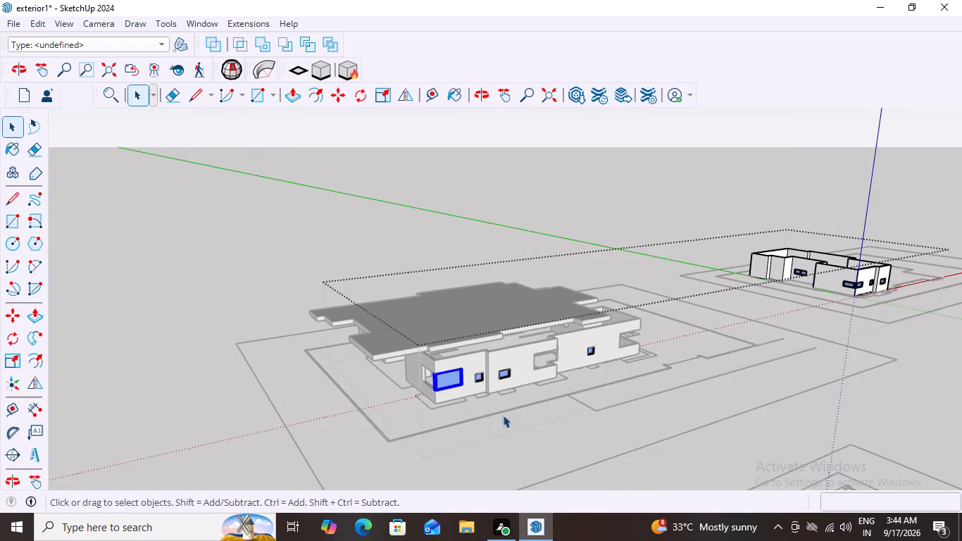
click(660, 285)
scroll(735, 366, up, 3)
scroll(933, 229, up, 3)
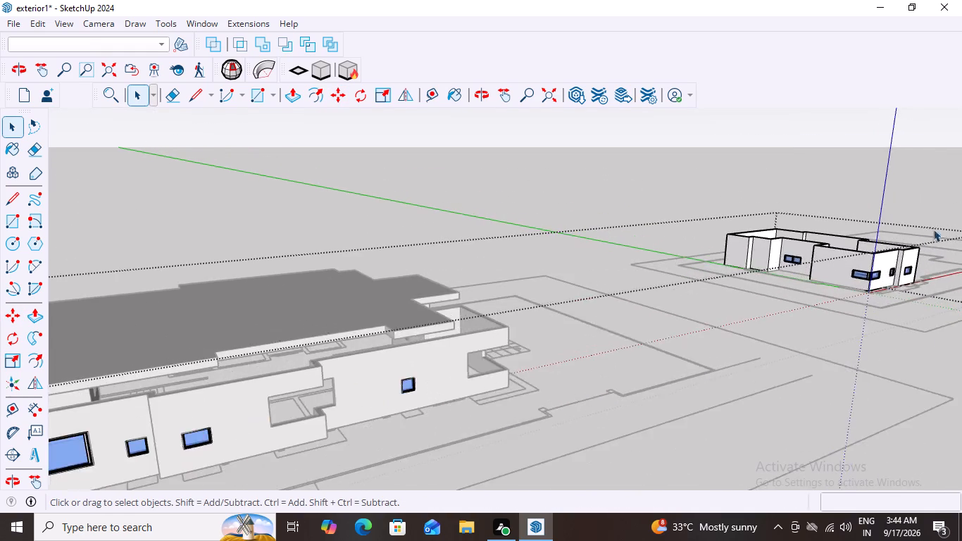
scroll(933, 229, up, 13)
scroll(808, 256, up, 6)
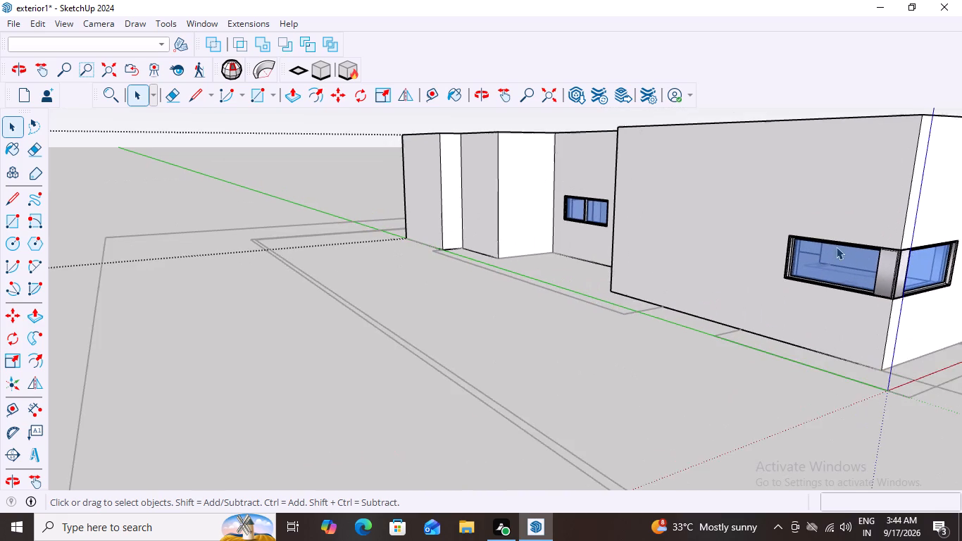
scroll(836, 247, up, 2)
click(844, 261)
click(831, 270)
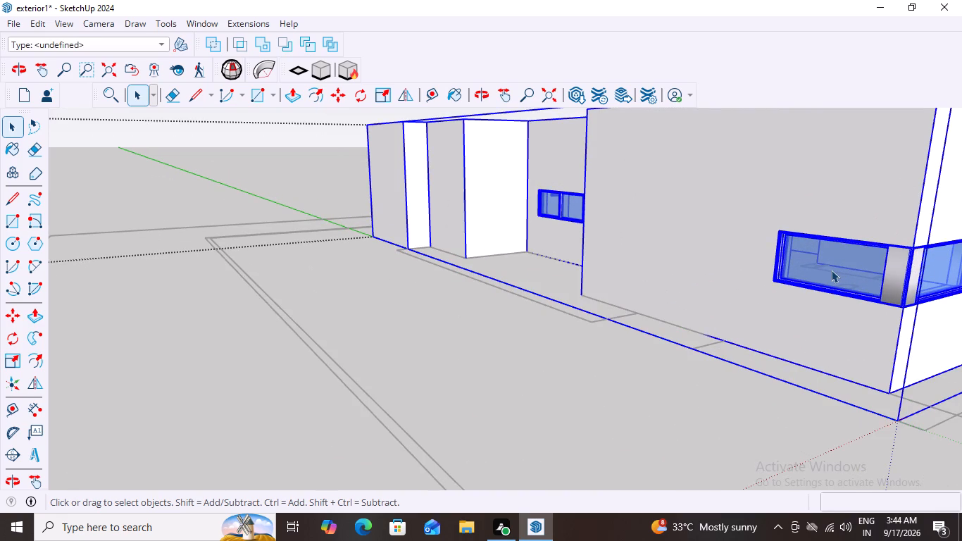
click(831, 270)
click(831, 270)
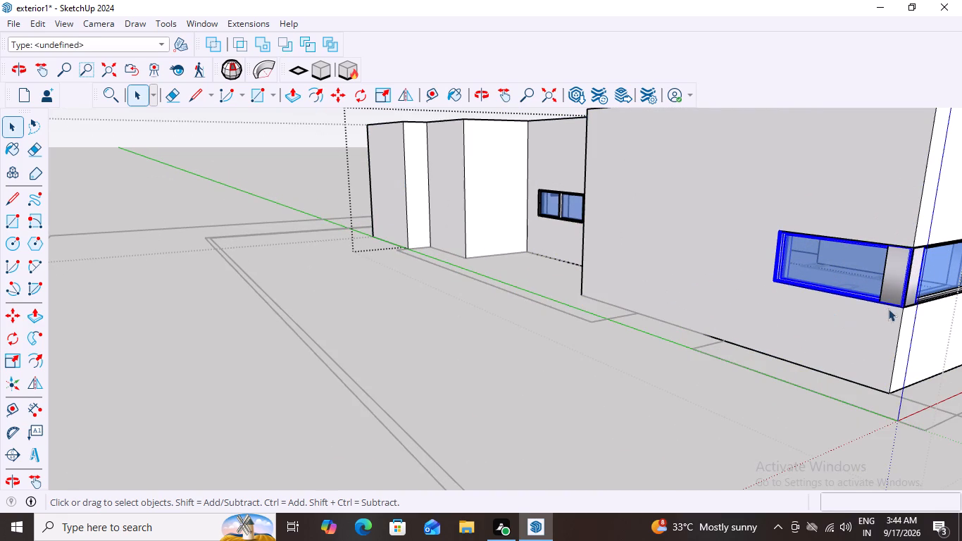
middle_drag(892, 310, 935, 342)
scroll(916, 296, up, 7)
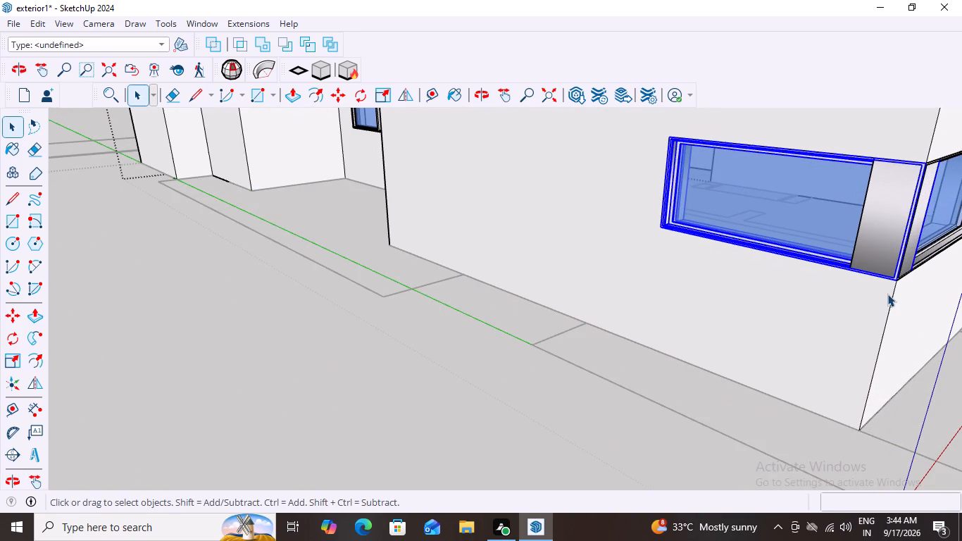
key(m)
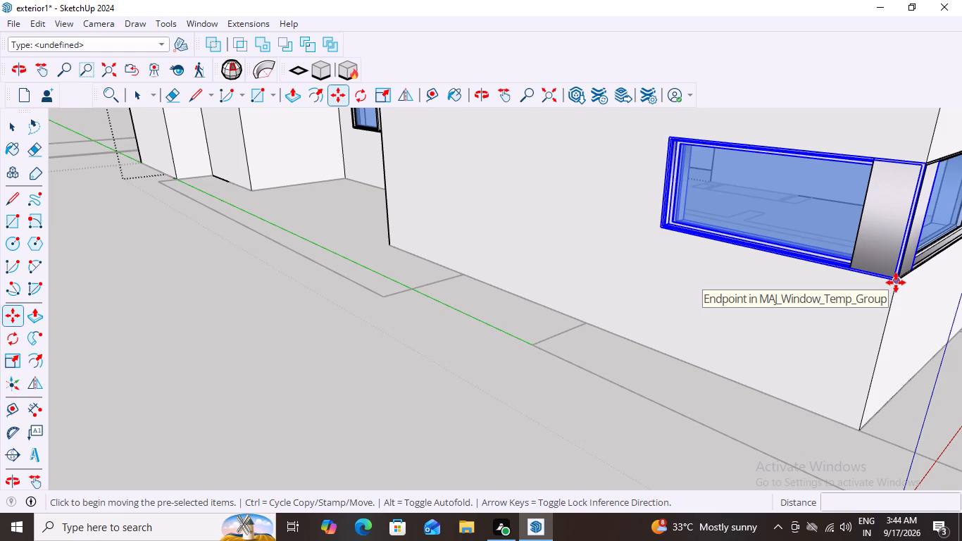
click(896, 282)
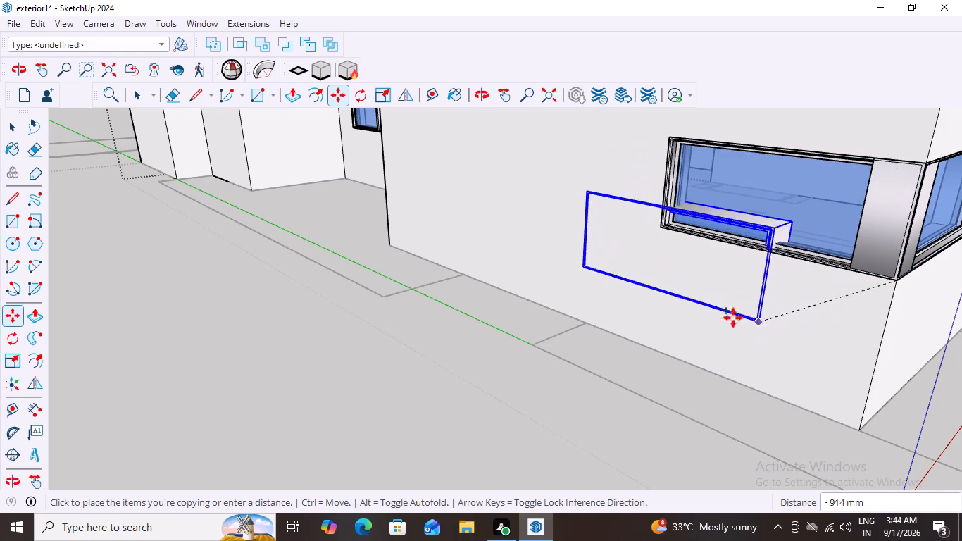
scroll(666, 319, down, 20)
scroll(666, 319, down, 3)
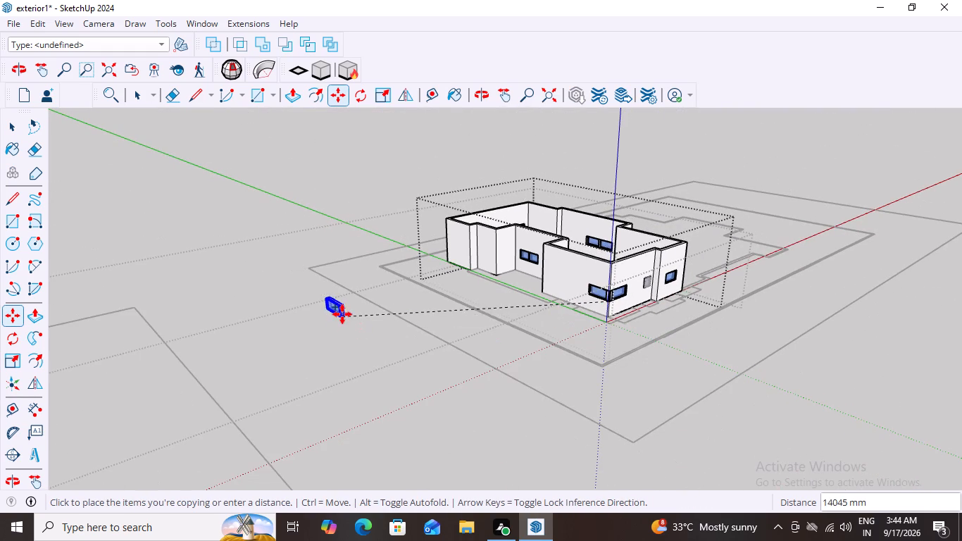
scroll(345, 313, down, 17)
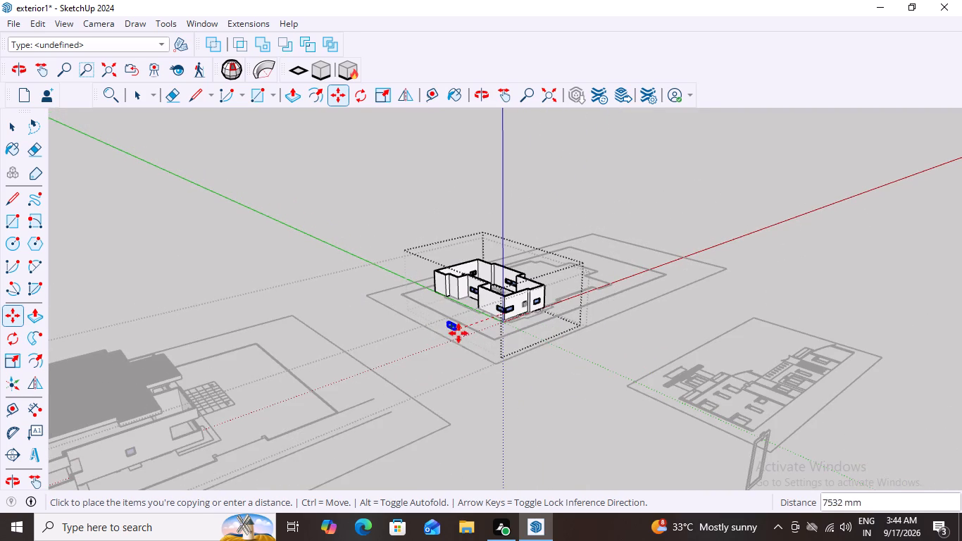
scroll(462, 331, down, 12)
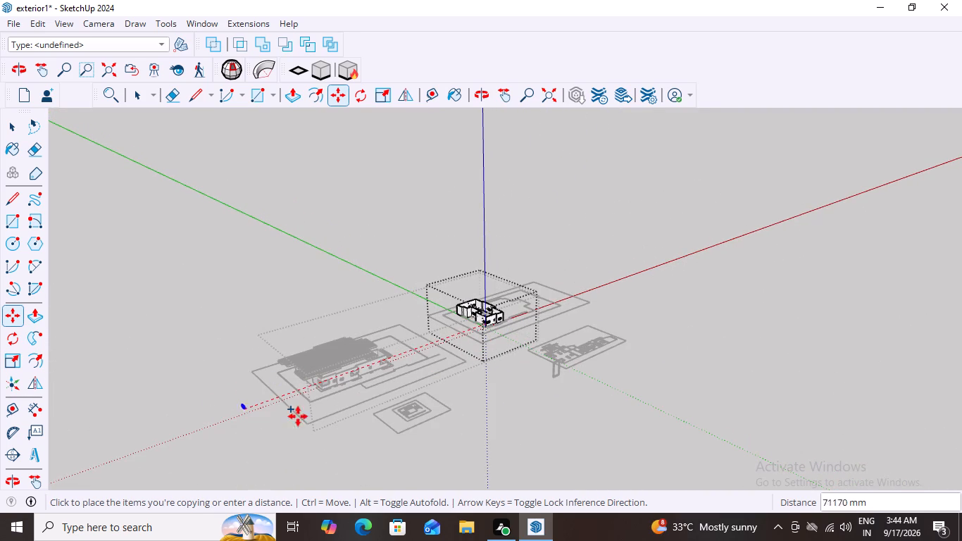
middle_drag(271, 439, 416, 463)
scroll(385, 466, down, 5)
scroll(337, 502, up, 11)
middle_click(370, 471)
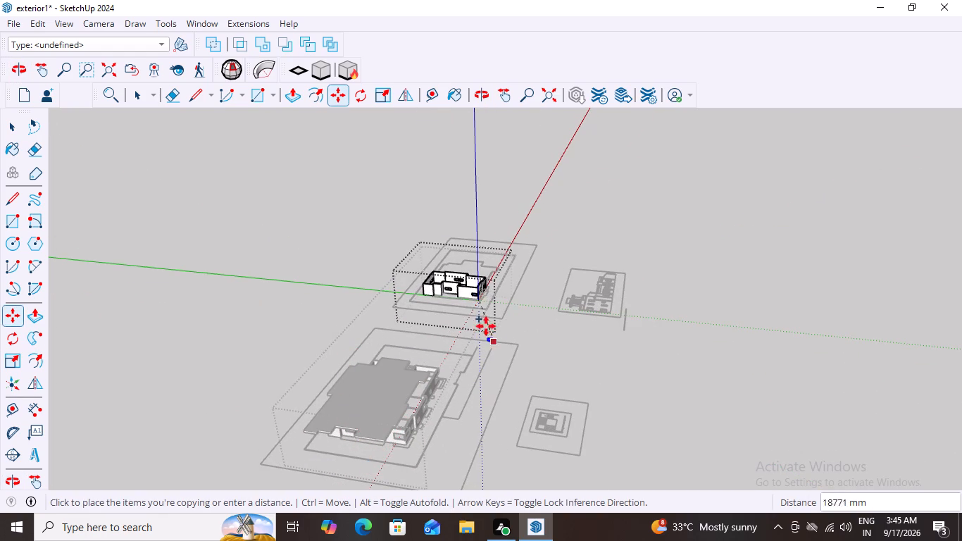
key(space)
Examine the smaller building's walls from several sides, closely checking its double window and the single window beside it.
scroll(501, 274, up, 13)
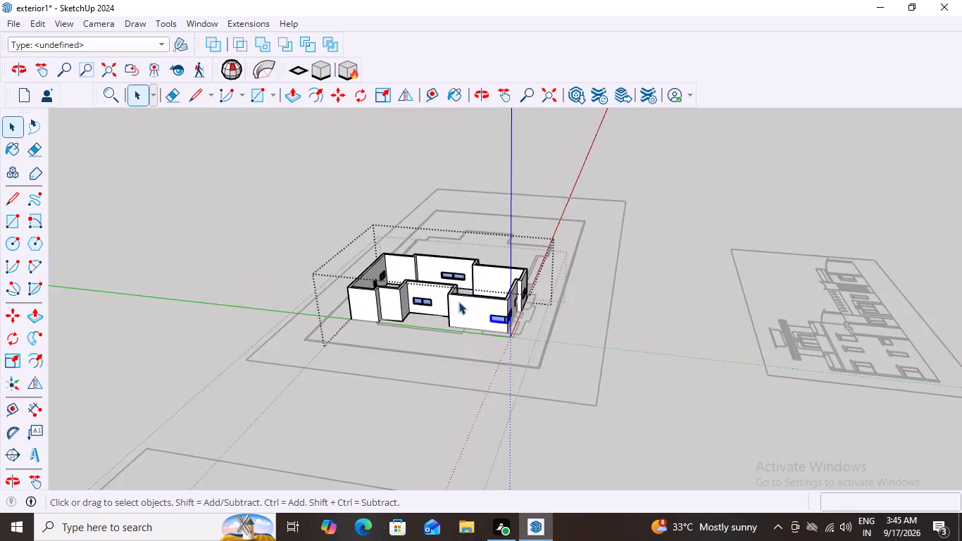
scroll(458, 301, up, 5)
middle_drag(442, 372, 535, 263)
scroll(466, 249, up, 4)
middle_drag(387, 232, 656, 305)
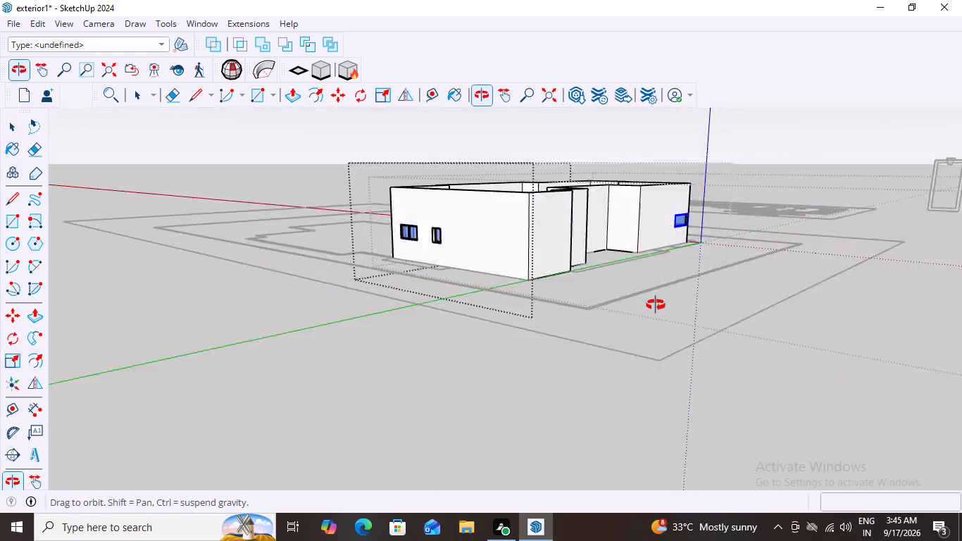
middle_drag(656, 305, 749, 315)
scroll(575, 256, up, 19)
middle_click(575, 255)
middle_drag(551, 297, 561, 273)
scroll(557, 281, up, 1)
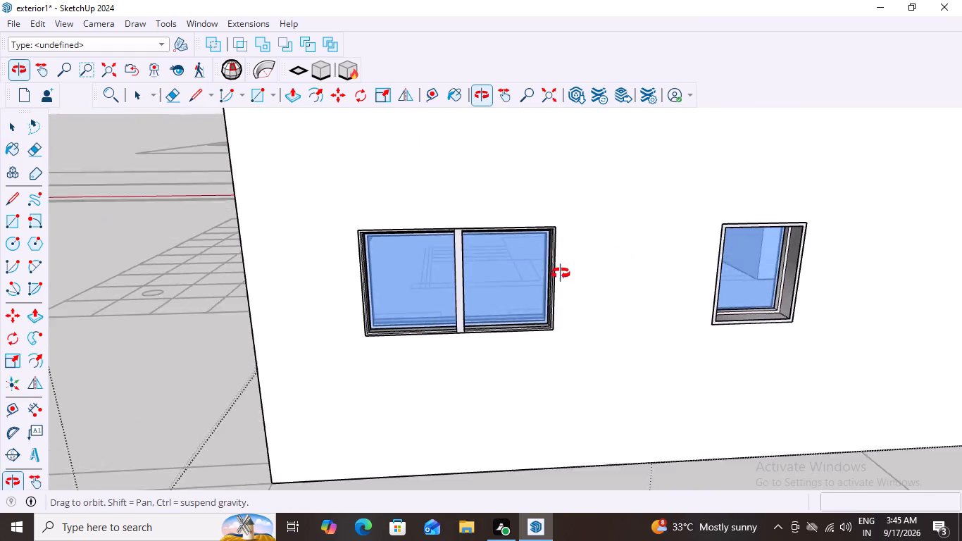
middle_drag(561, 273, 580, 238)
scroll(466, 244, up, 5)
scroll(462, 242, down, 1)
middle_click(462, 242)
scroll(462, 242, up, 4)
middle_drag(453, 276, 663, 270)
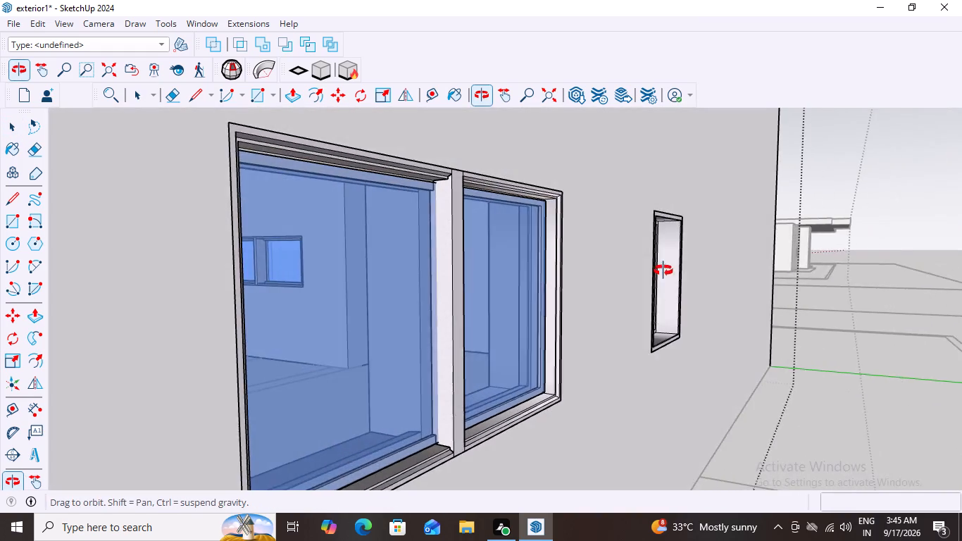
middle_drag(663, 270, 401, 274)
scroll(387, 274, up, 1)
scroll(387, 274, down, 5)
scroll(388, 273, down, 17)
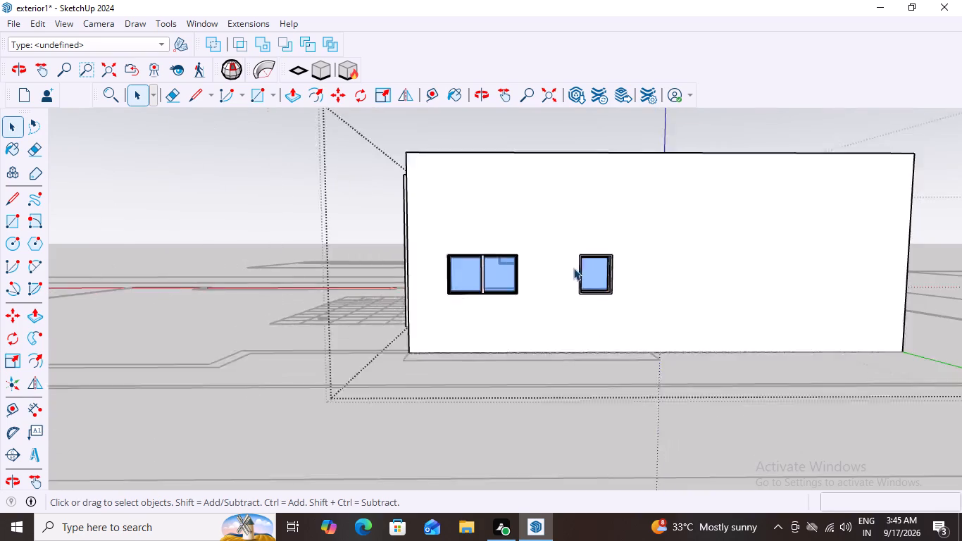
scroll(573, 268, down, 20)
scroll(573, 268, down, 5)
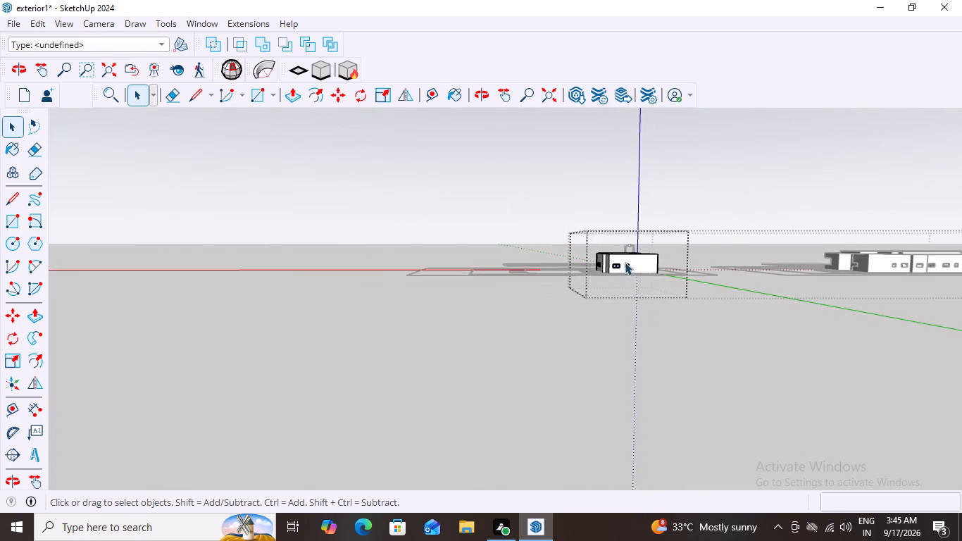
middle_drag(625, 261, 579, 345)
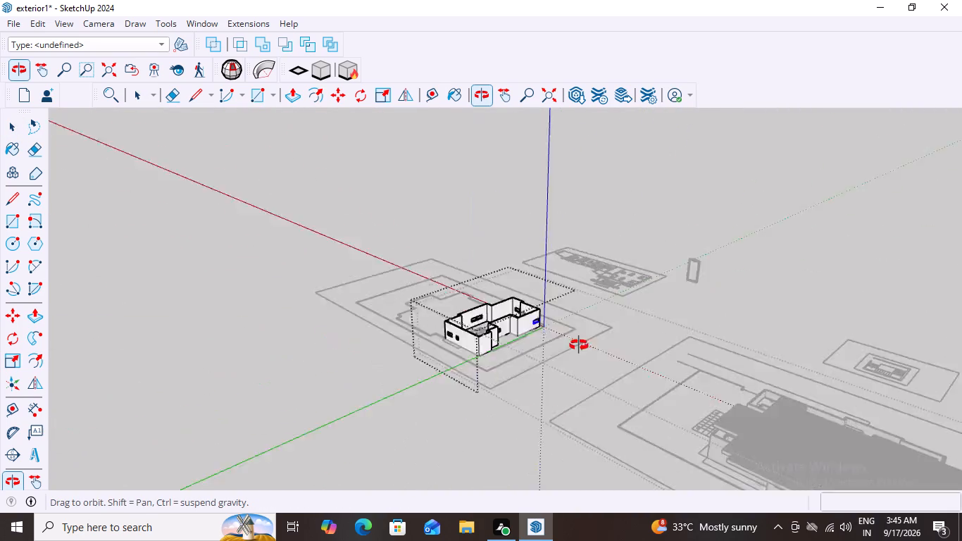
middle_drag(579, 345, 708, 344)
scroll(700, 341, down, 1)
scroll(658, 309, up, 15)
middle_click(658, 304)
middle_click(661, 297)
scroll(662, 292, up, 4)
middle_click(662, 292)
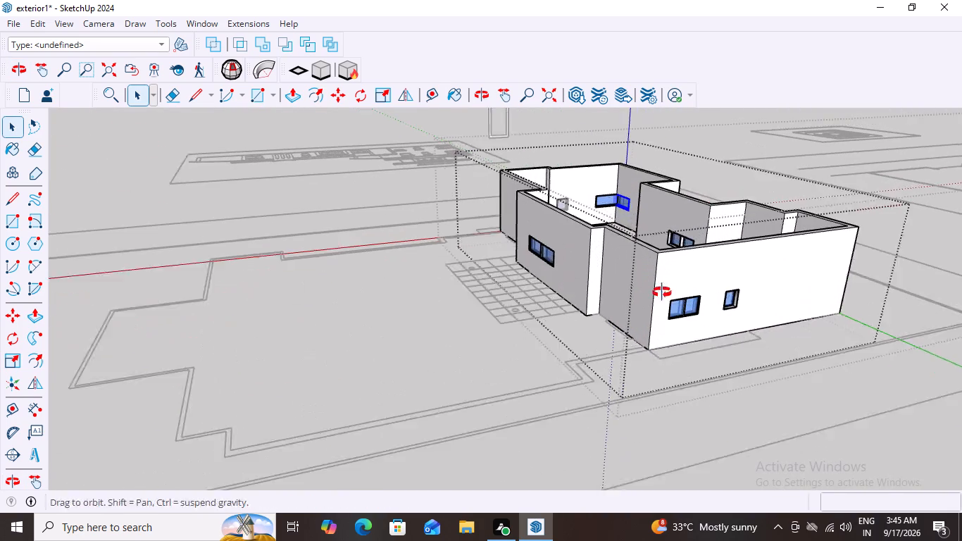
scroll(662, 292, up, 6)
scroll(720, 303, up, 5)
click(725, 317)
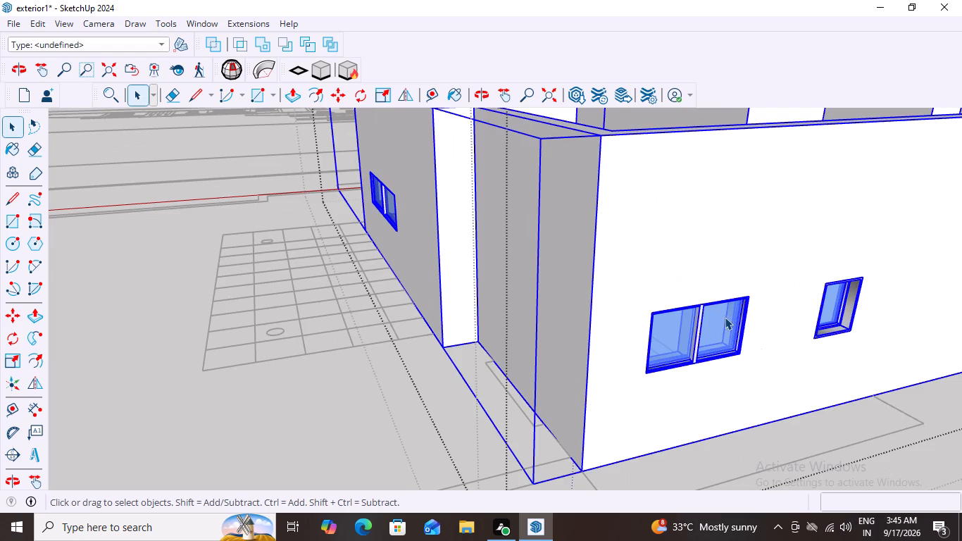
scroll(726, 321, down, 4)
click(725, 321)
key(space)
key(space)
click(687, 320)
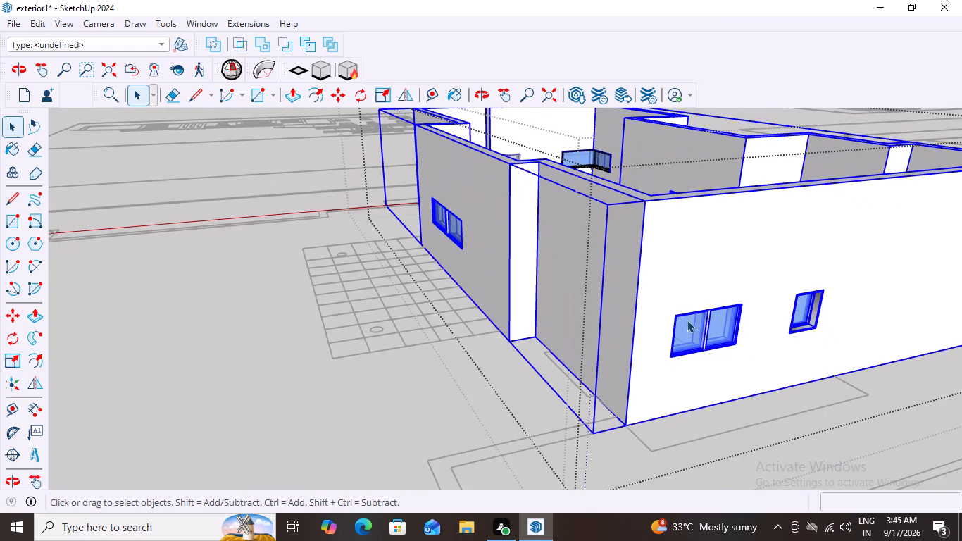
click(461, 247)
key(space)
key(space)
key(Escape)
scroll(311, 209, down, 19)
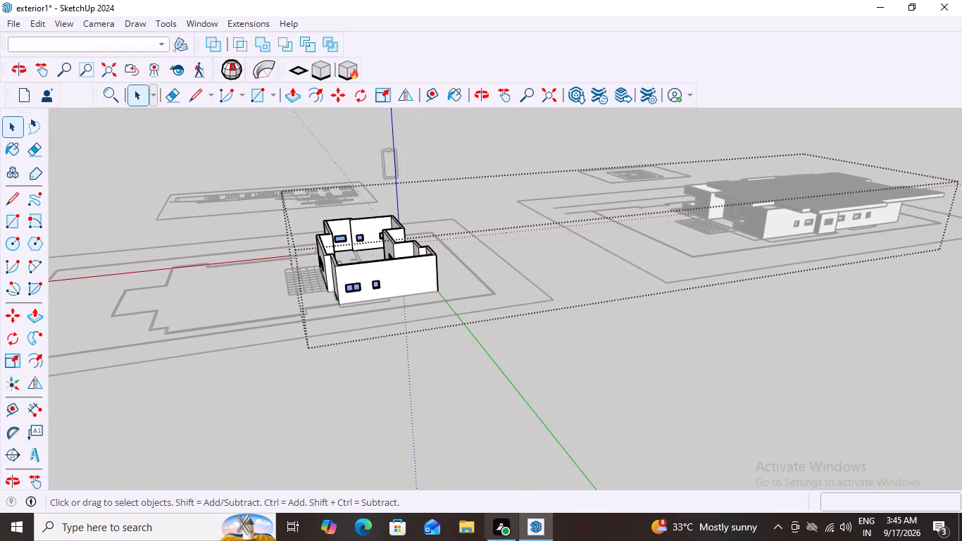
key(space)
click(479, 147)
Examine the whole site and the larger building's long facade for openings still without a window.
scroll(489, 230, down, 2)
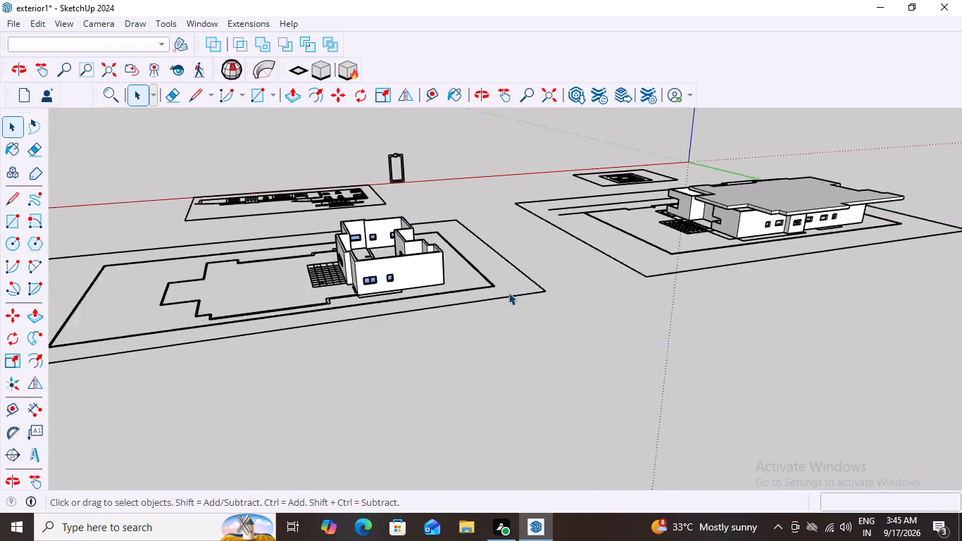
scroll(508, 292, down, 8)
middle_drag(758, 430, 528, 443)
scroll(549, 436, down, 9)
middle_drag(641, 415, 572, 444)
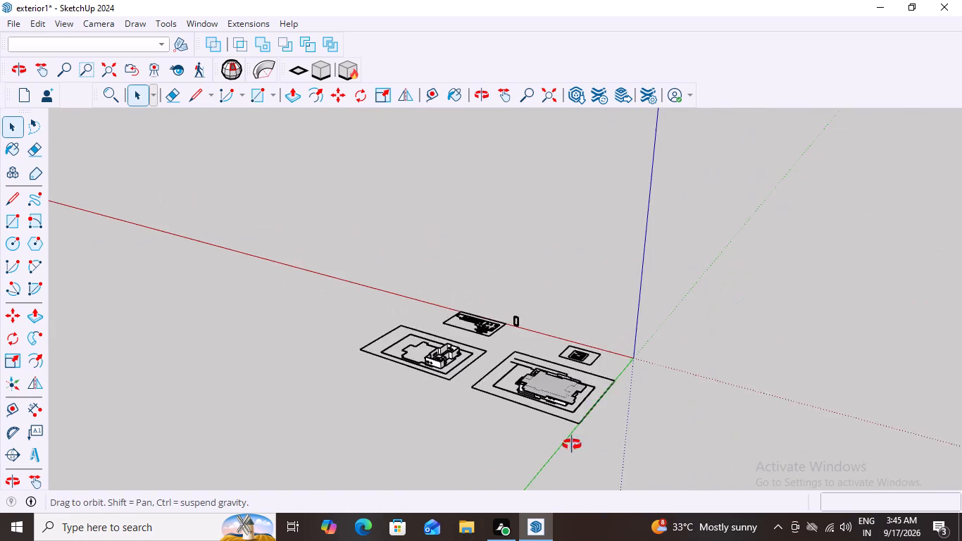
middle_drag(572, 444, 67, 431)
middle_drag(886, 363, 798, 388)
scroll(399, 354, up, 10)
middle_click(475, 295)
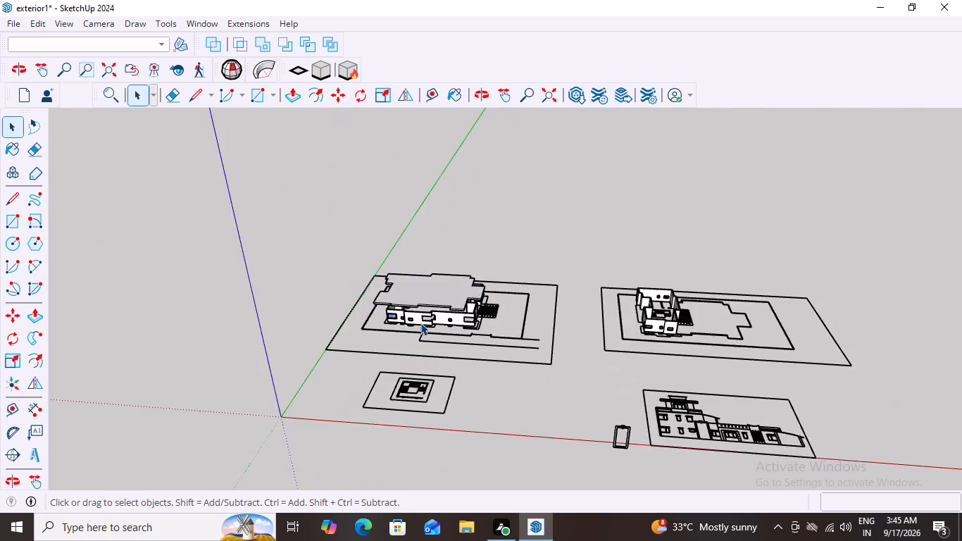
scroll(420, 323, up, 2)
scroll(354, 349, up, 11)
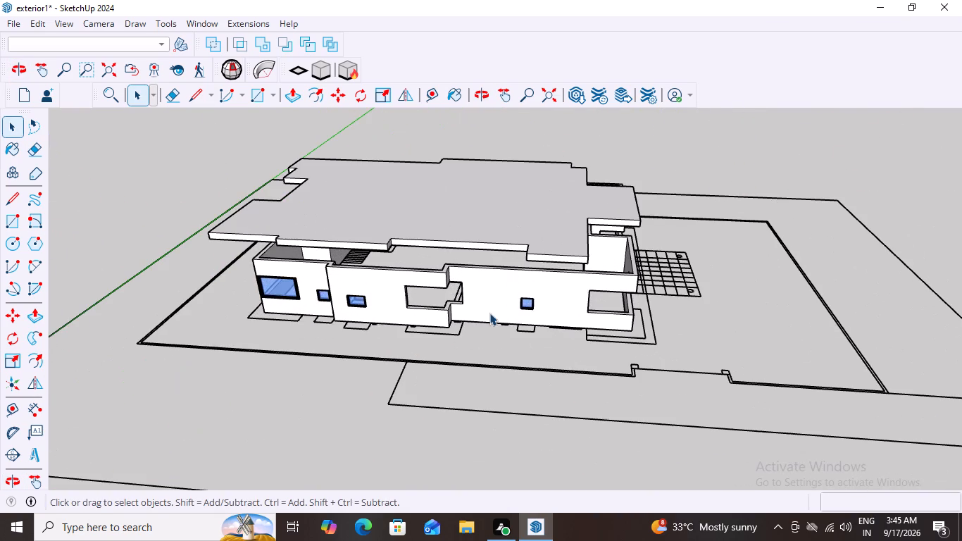
scroll(558, 395, up, 4)
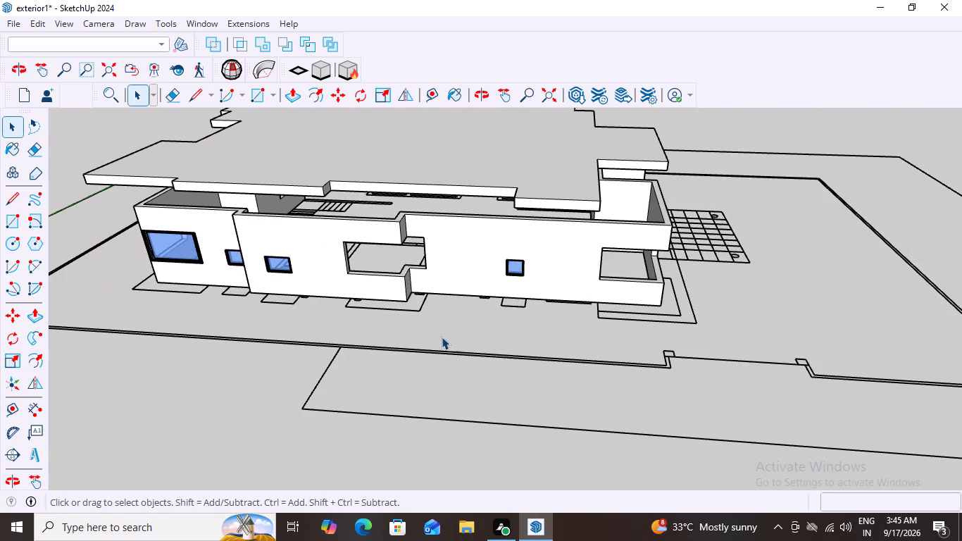
scroll(442, 337, up, 2)
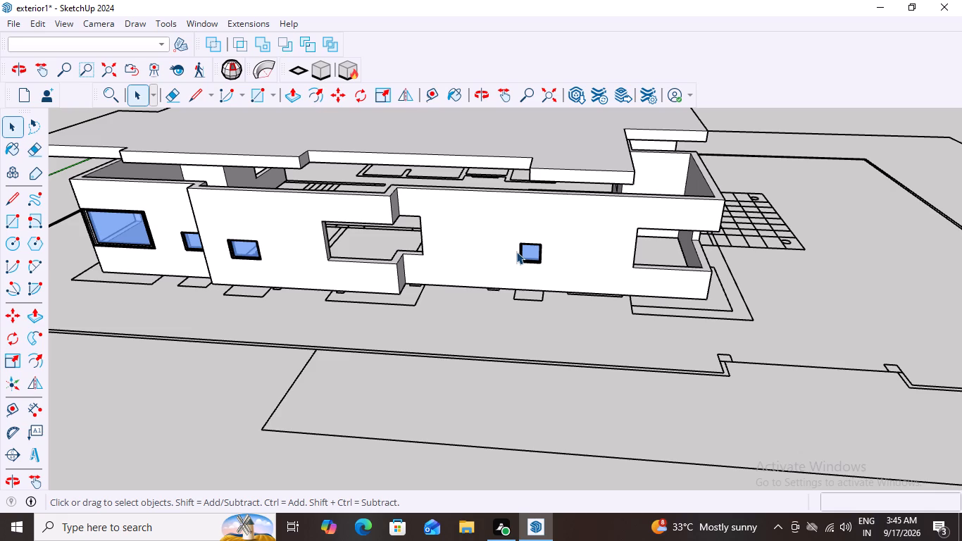
scroll(516, 251, down, 15)
scroll(499, 282, up, 5)
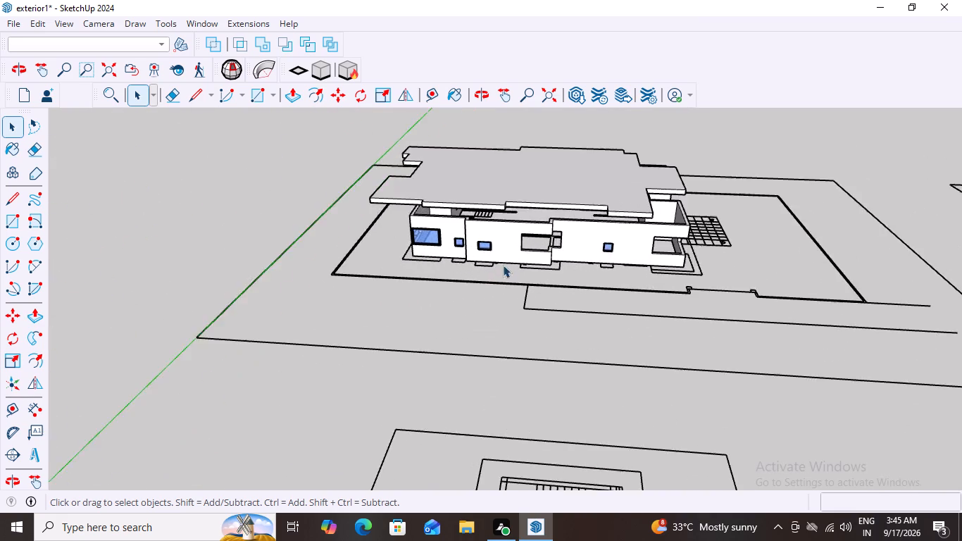
Examine the larger building's long facade closely, especially the opening at the step between its two wall sections.
scroll(503, 265, up, 8)
scroll(556, 242, up, 1)
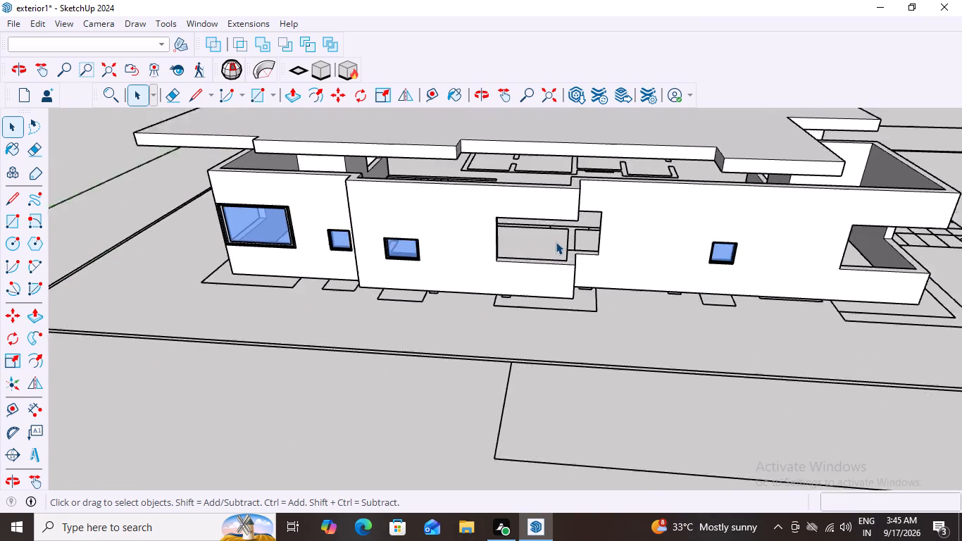
scroll(556, 242, up, 2)
scroll(556, 242, down, 1)
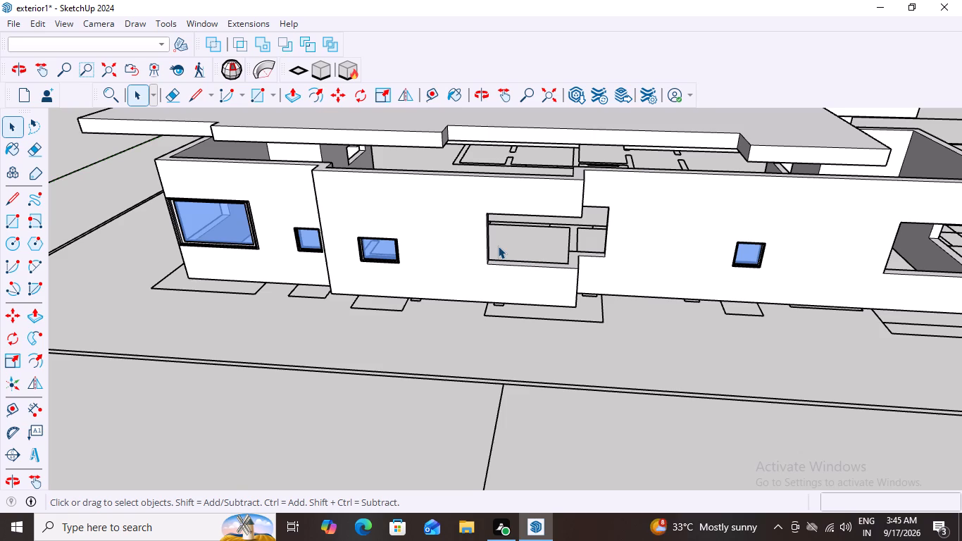
scroll(586, 168, down, 4)
scroll(600, 160, down, 20)
scroll(600, 160, down, 5)
Draw a flat rectangle about 69 m by 9 m on the empty ground beyond the site plans, along the red axis.
scroll(932, 285, up, 2)
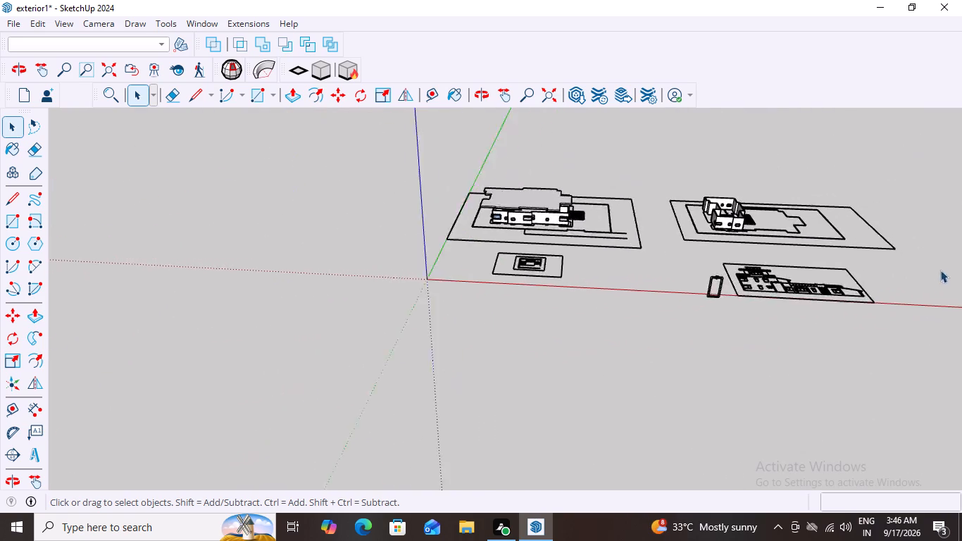
scroll(940, 270, up, 9)
scroll(842, 332, down, 12)
middle_click(842, 334)
middle_drag(788, 328, 730, 361)
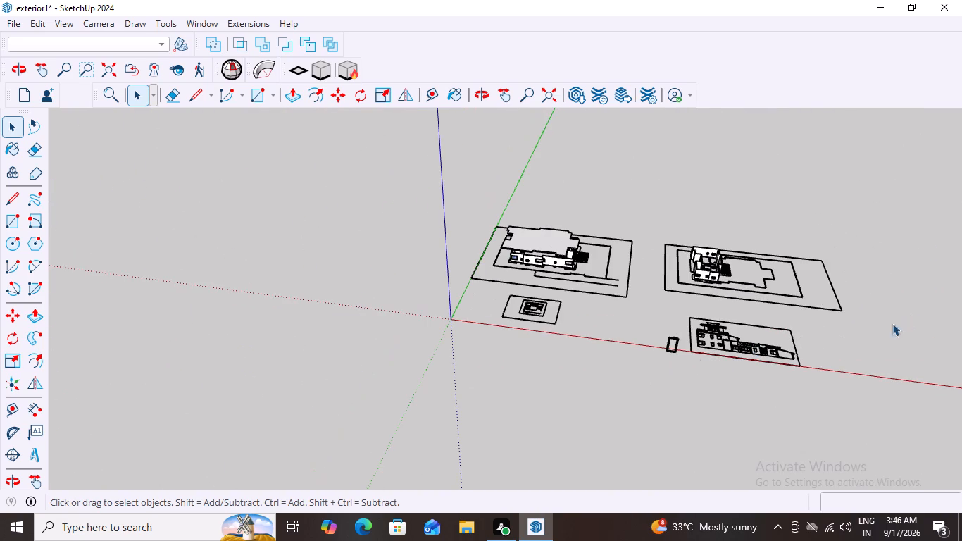
click(28, 480)
middle_drag(880, 374, 770, 340)
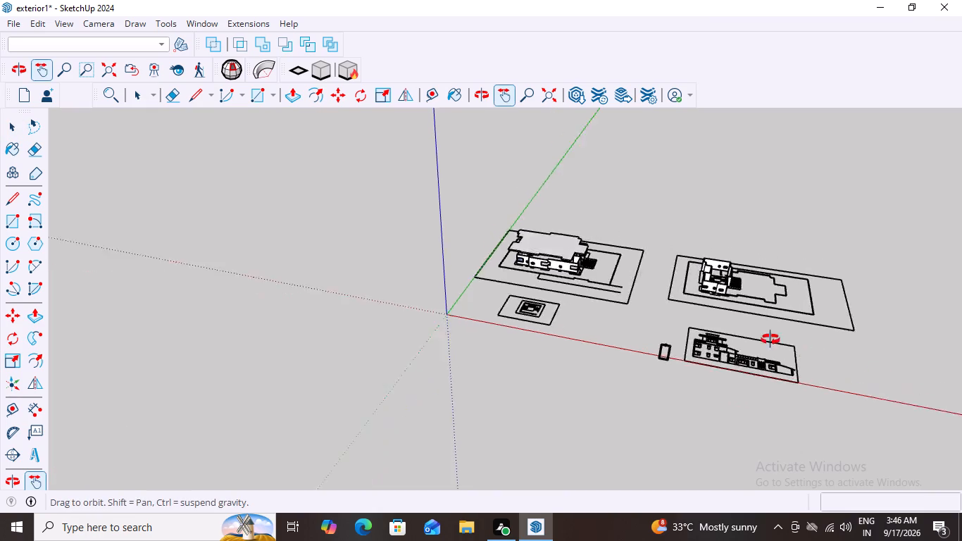
middle_drag(770, 340, 947, 380)
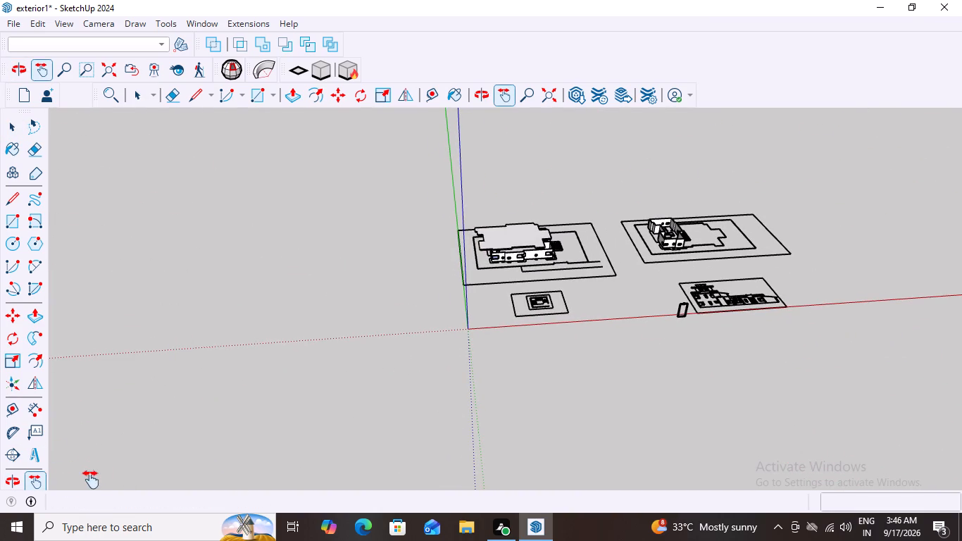
drag(32, 480, 46, 480)
drag(787, 319, 590, 301)
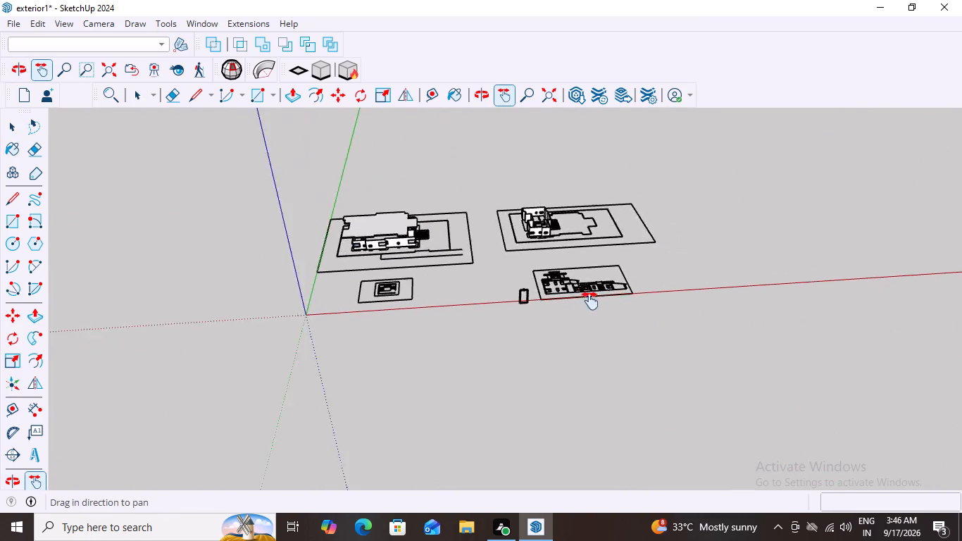
drag(590, 301, 348, 283)
scroll(454, 225, up, 8)
middle_drag(574, 283, 576, 290)
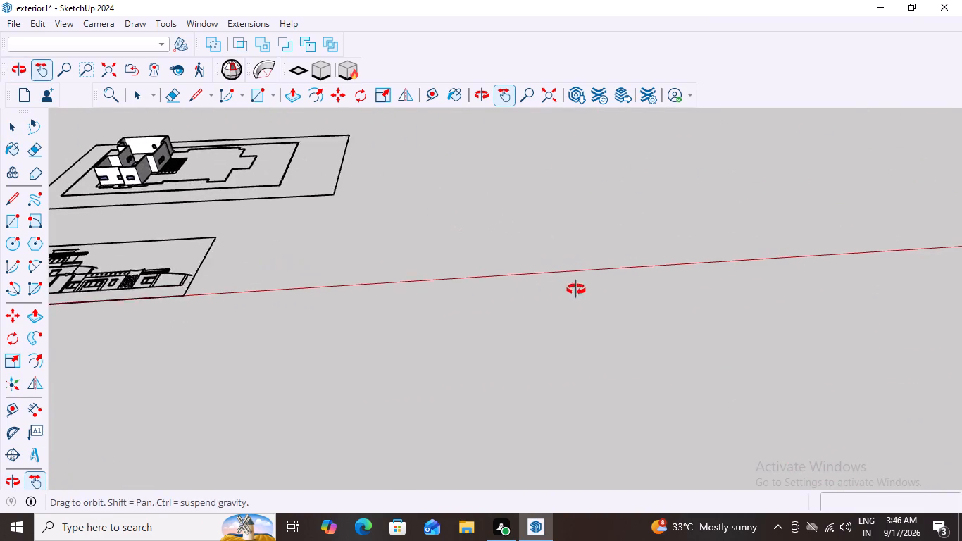
middle_drag(576, 290, 570, 321)
scroll(577, 315, down, 12)
middle_drag(721, 281, 699, 285)
key(space)
scroll(647, 269, up, 2)
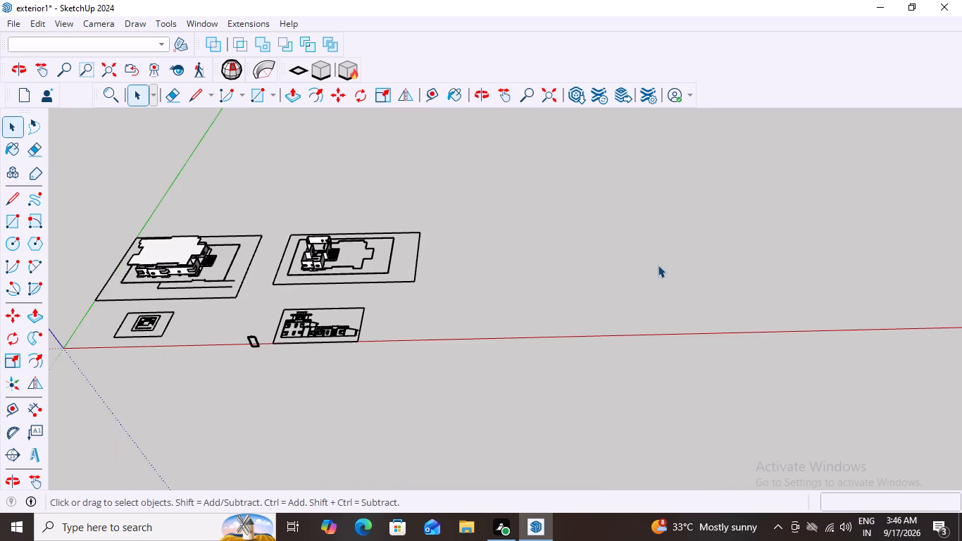
key(r)
click(521, 255)
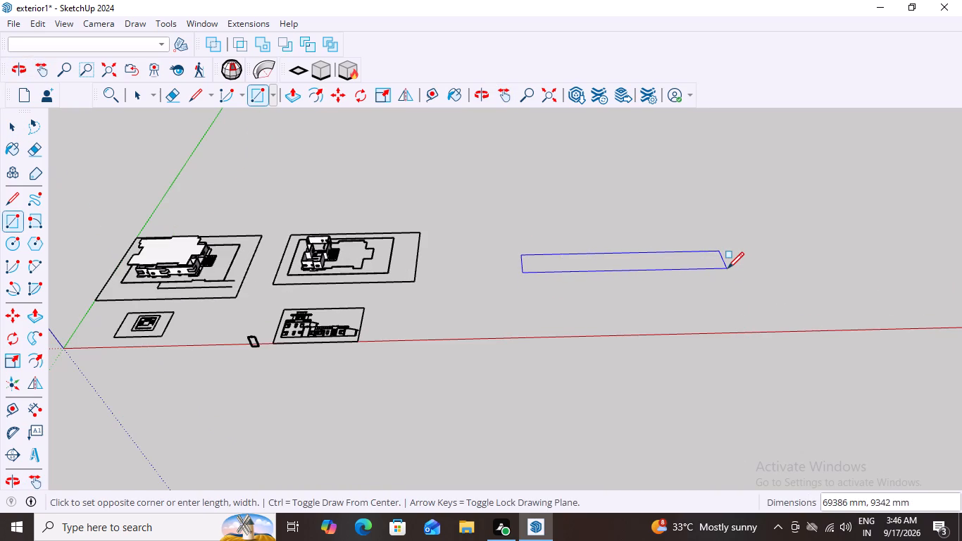
click(732, 268)
key(space)
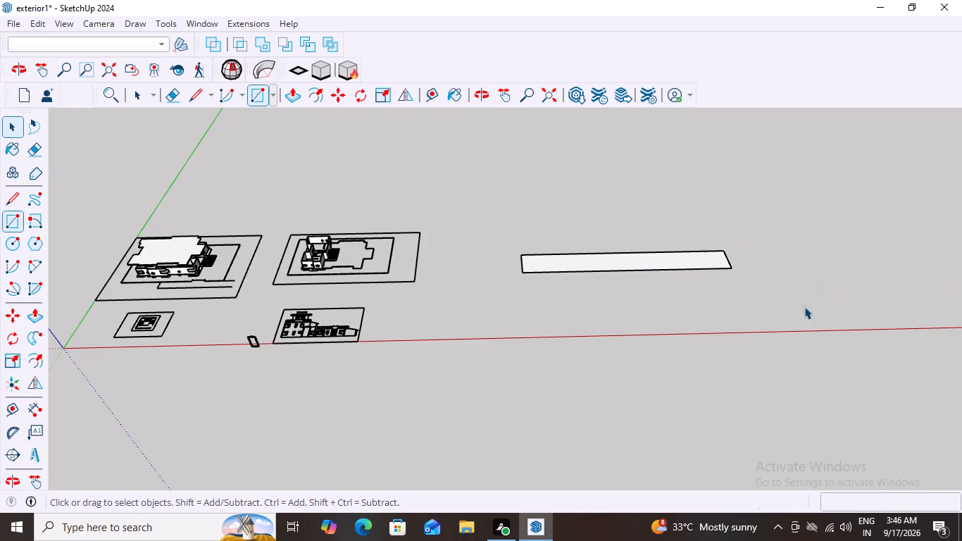
Push/pull the new rectangle upward about 84,636 mm into a tall wall slab.
key(p)
click(669, 251)
click(671, 247)
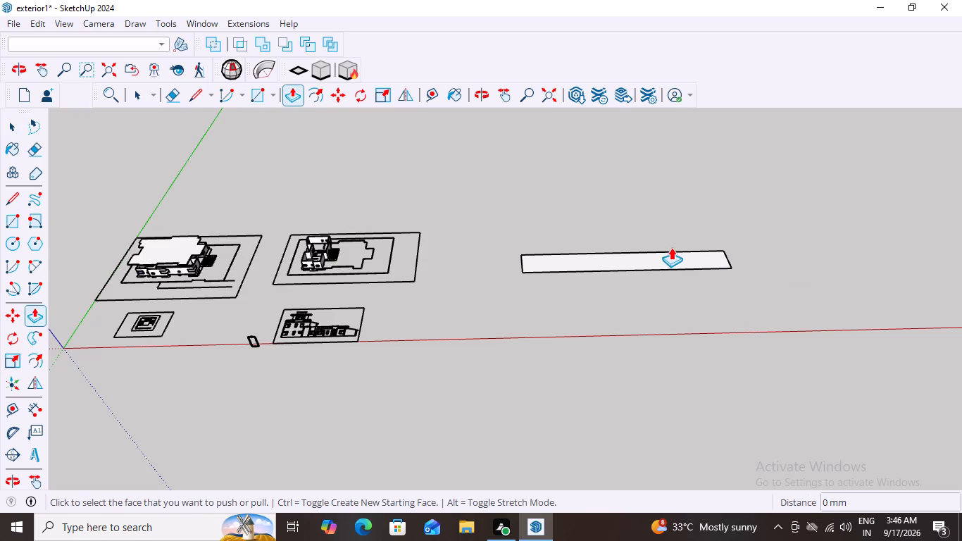
click(682, 263)
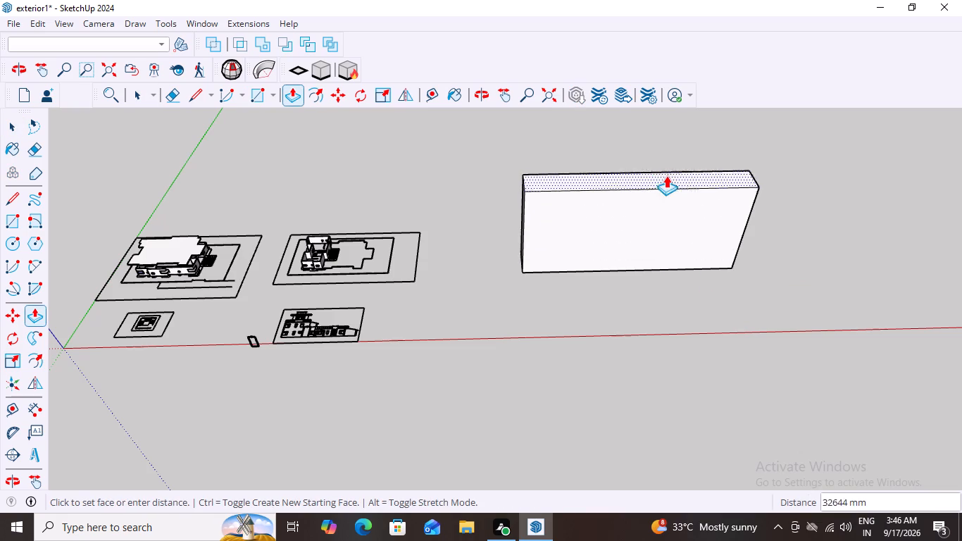
scroll(663, 181, down, 10)
click(677, 118)
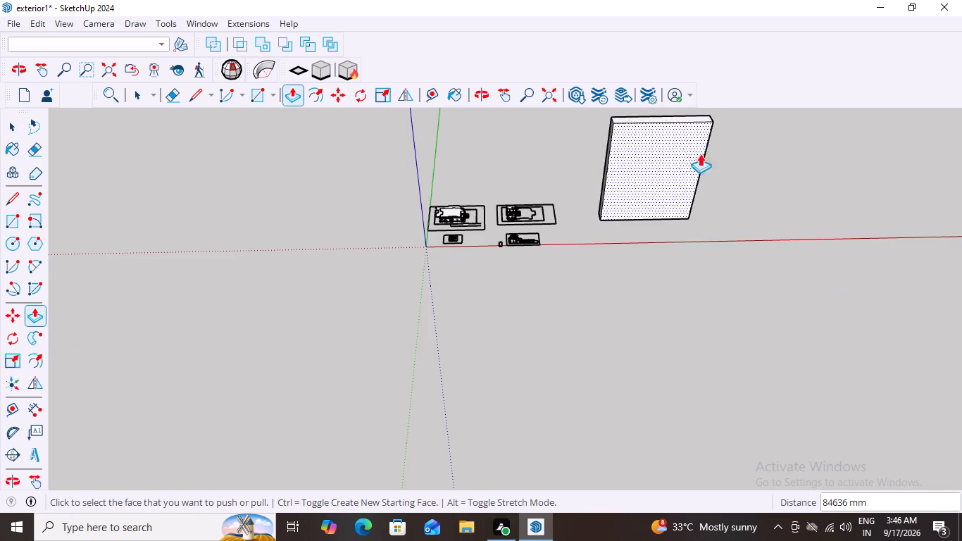
key(space)
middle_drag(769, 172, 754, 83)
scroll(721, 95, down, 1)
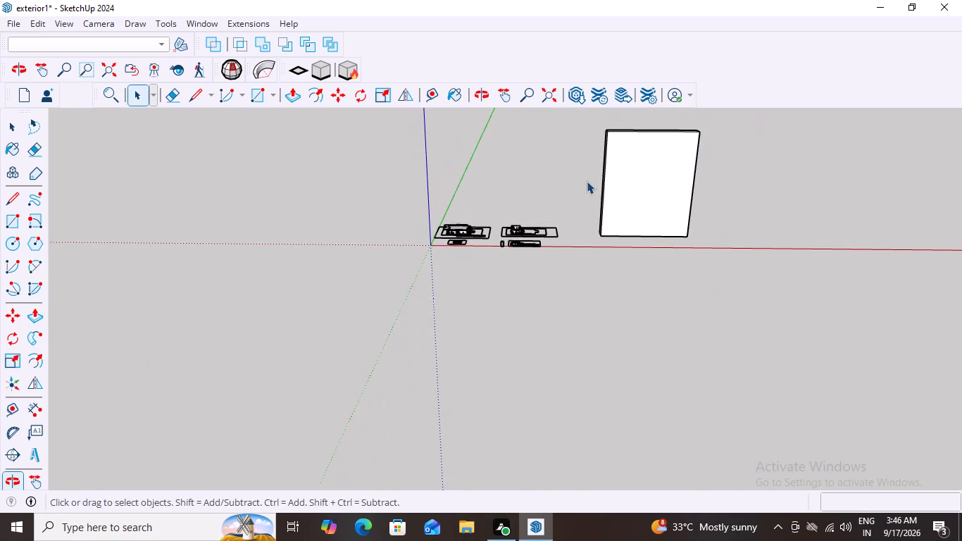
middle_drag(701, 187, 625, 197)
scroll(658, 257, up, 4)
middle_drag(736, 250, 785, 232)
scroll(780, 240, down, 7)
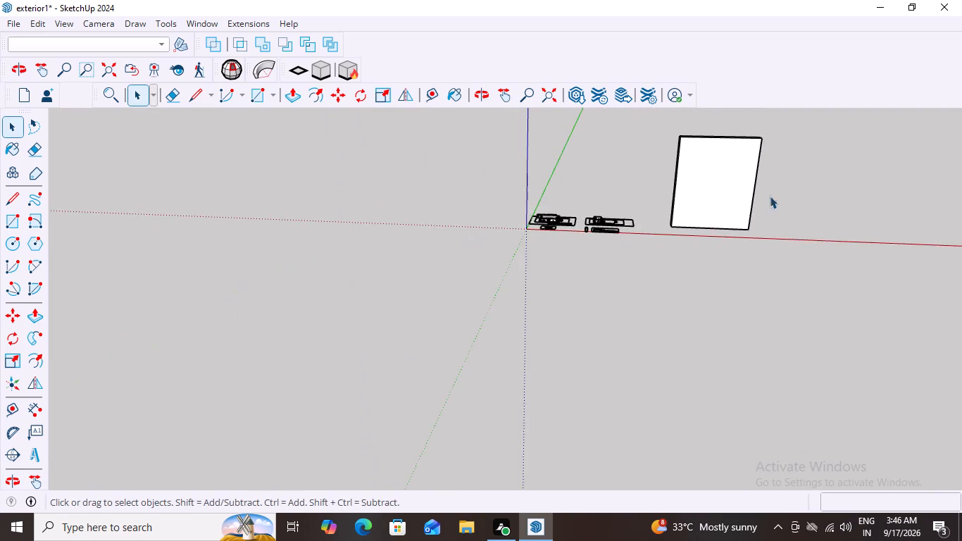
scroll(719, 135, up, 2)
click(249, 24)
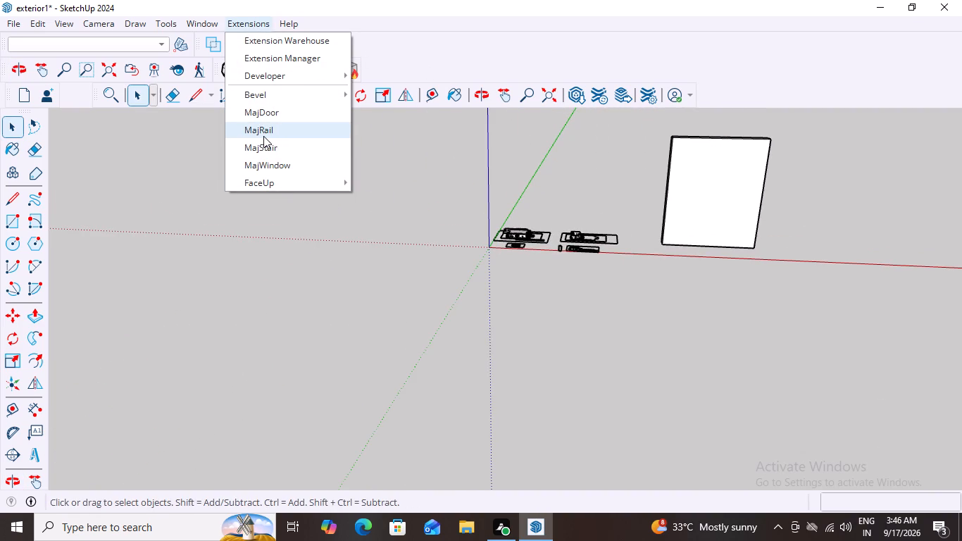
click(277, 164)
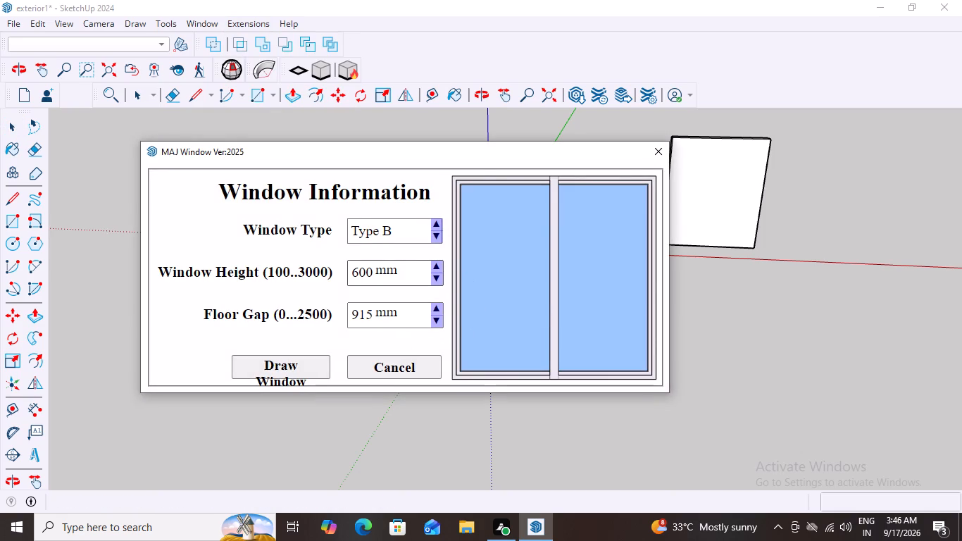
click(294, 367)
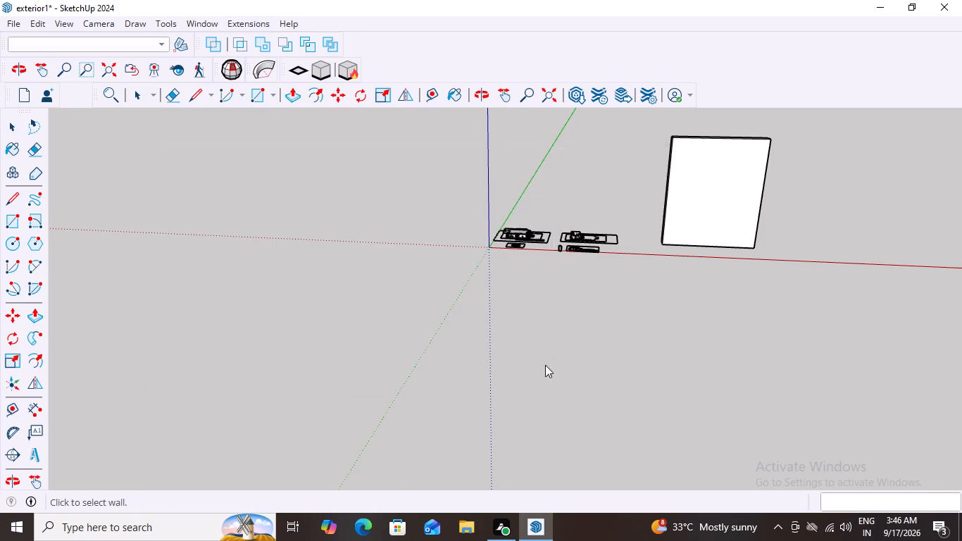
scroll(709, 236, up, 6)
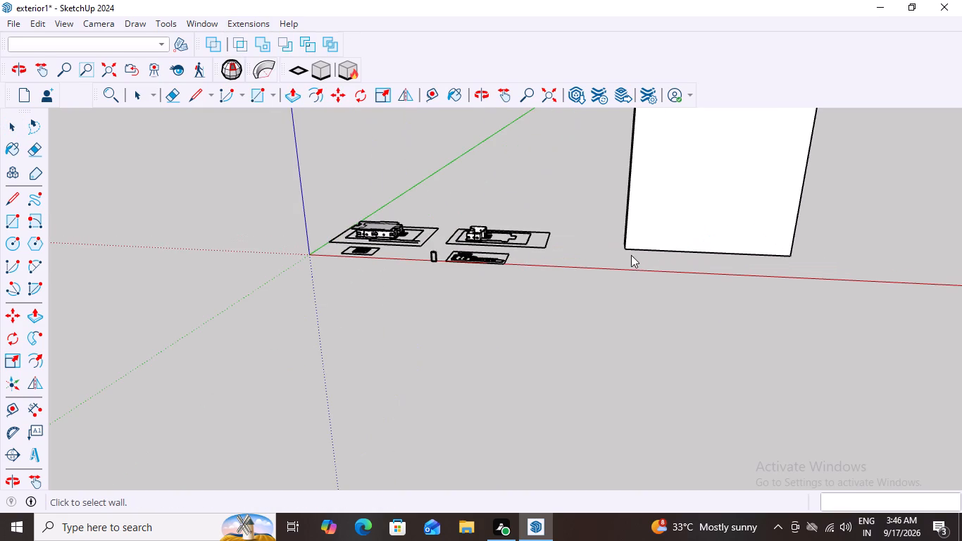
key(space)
Select the whole wall slab with all its faces and edges and make it a group.
scroll(592, 329, down, 8)
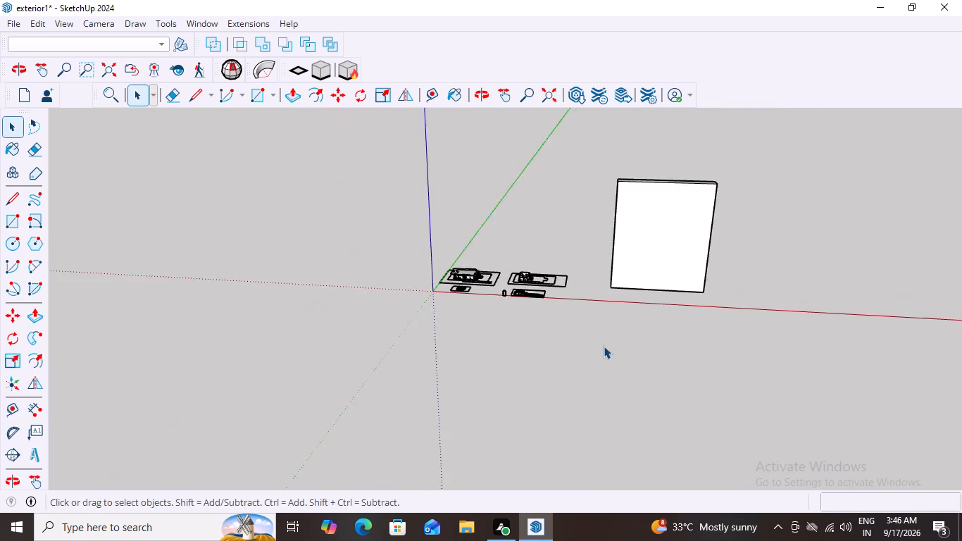
scroll(604, 346, down, 1)
double_click(665, 268)
scroll(654, 266, up, 1)
triple_click(655, 263)
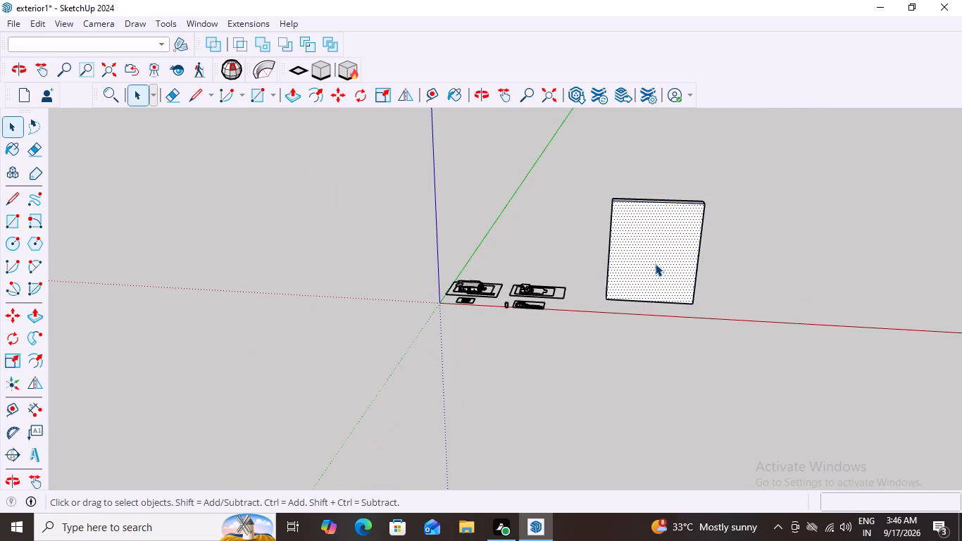
click(655, 263)
right_click(655, 263)
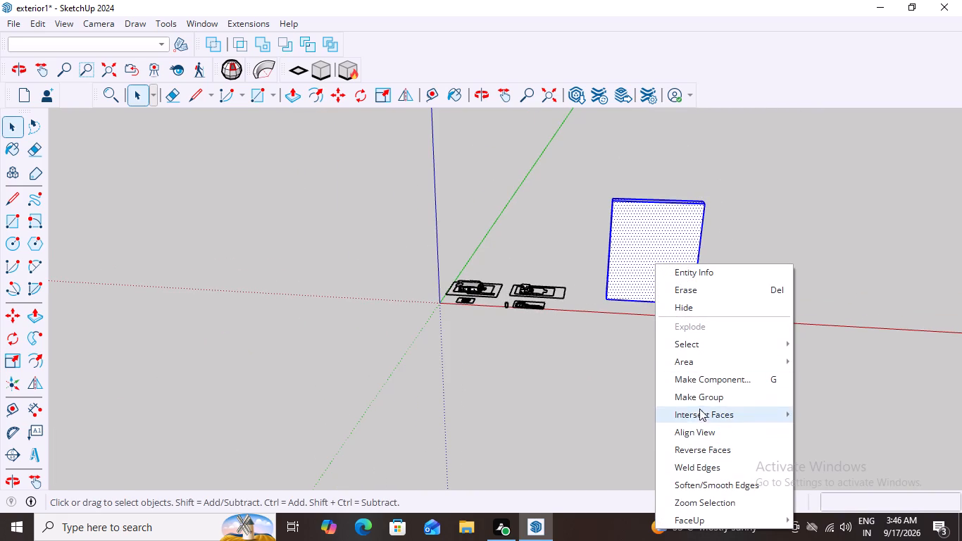
click(700, 396)
Open the slab group for editing and start a MajWindow Type B window, 600 mm high with a 915 mm floor gap.
double_click(639, 278)
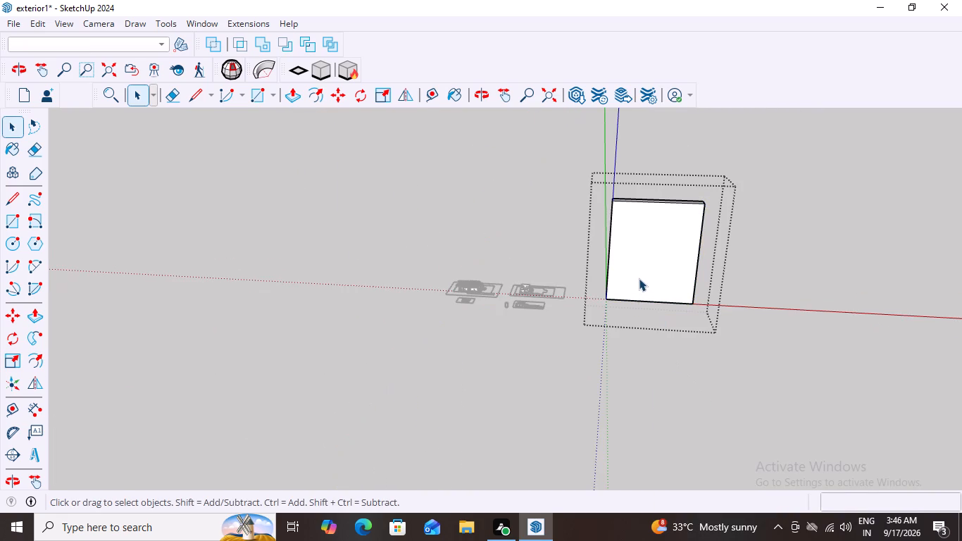
scroll(638, 322, up, 1)
middle_drag(653, 331, 676, 339)
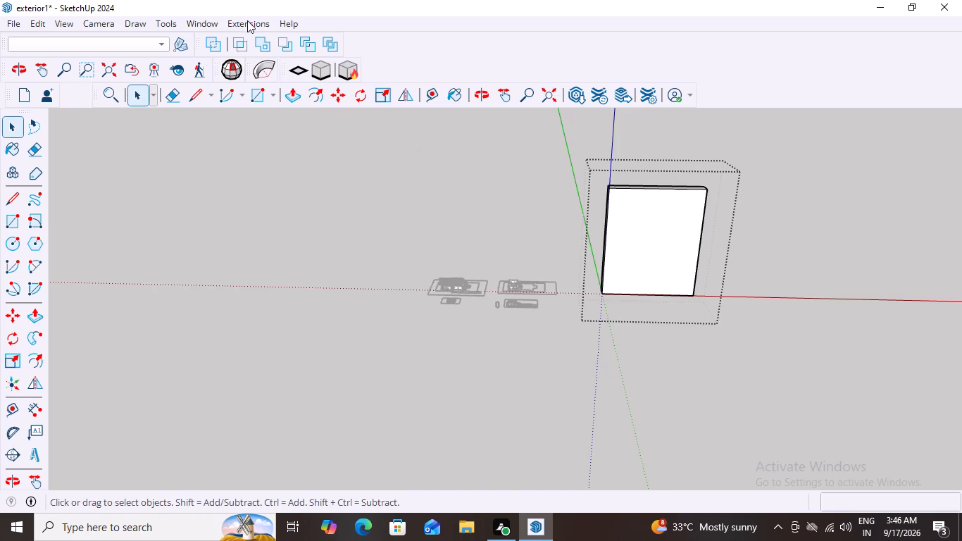
click(247, 20)
click(277, 163)
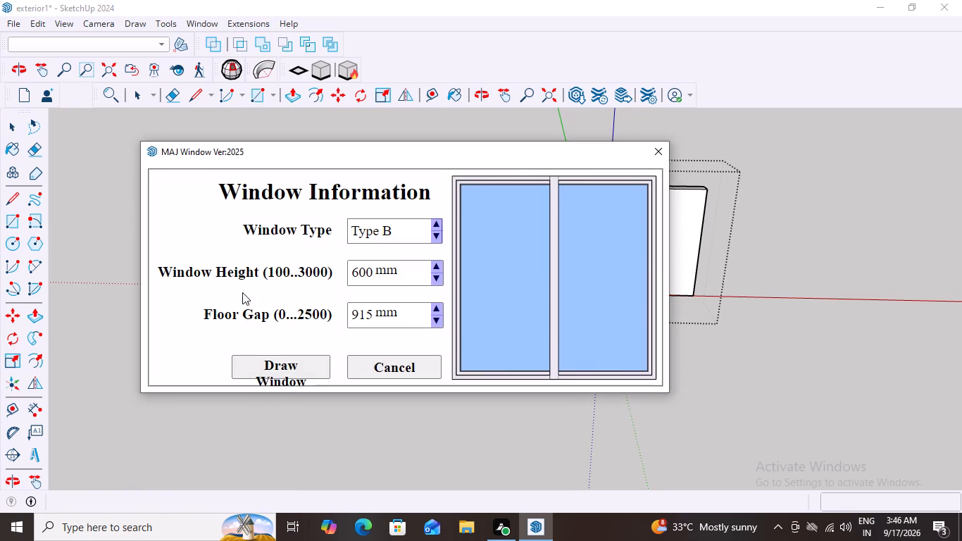
click(289, 369)
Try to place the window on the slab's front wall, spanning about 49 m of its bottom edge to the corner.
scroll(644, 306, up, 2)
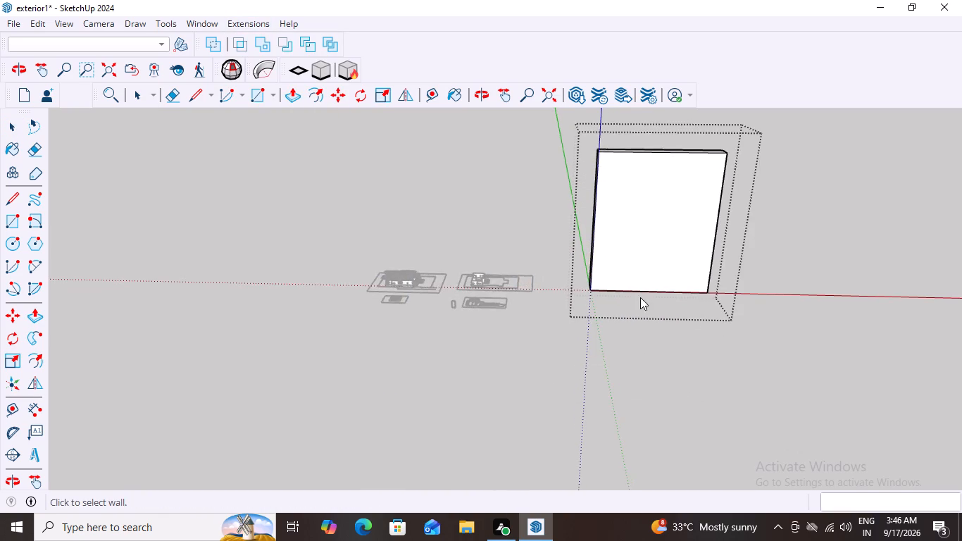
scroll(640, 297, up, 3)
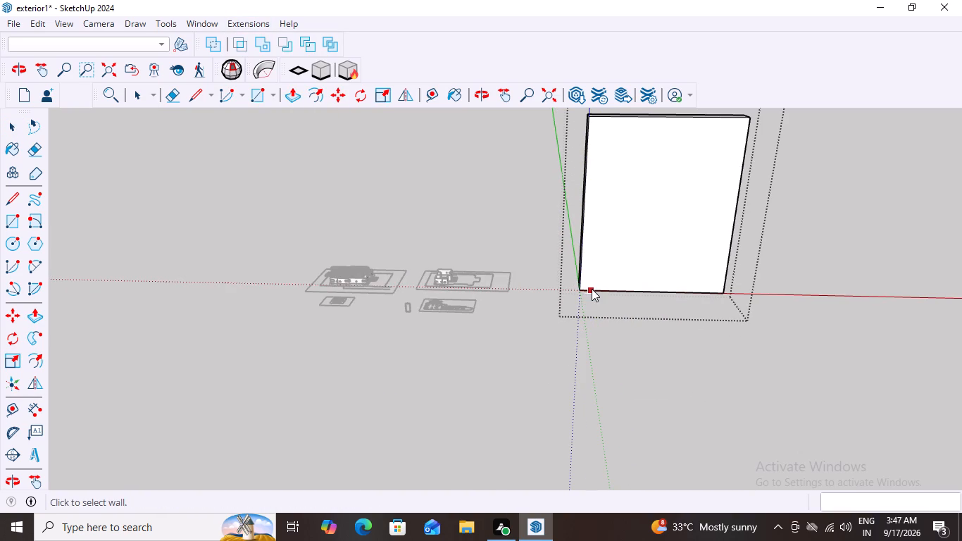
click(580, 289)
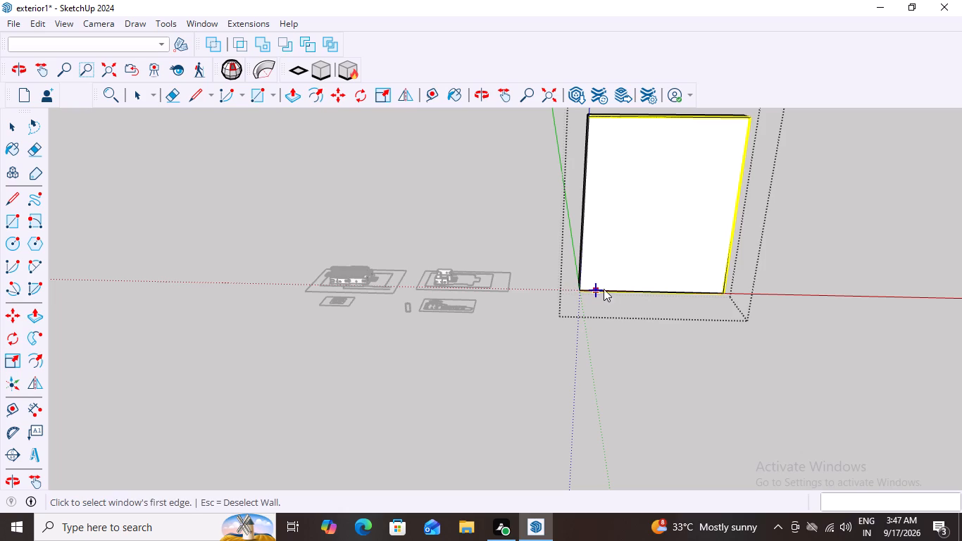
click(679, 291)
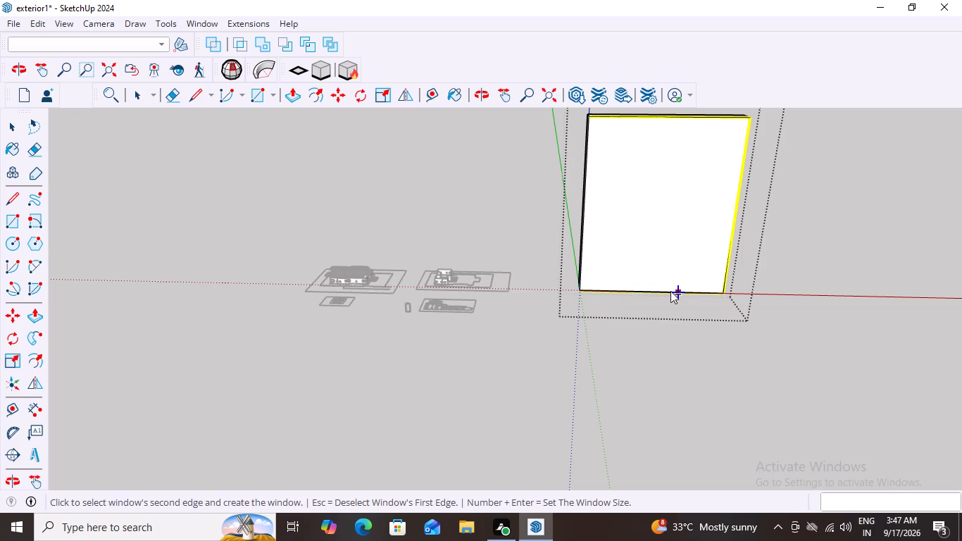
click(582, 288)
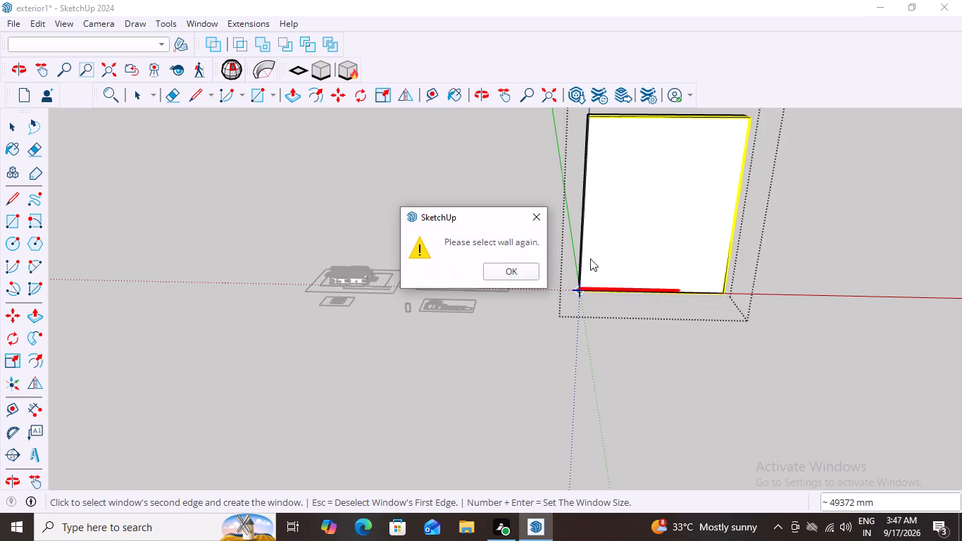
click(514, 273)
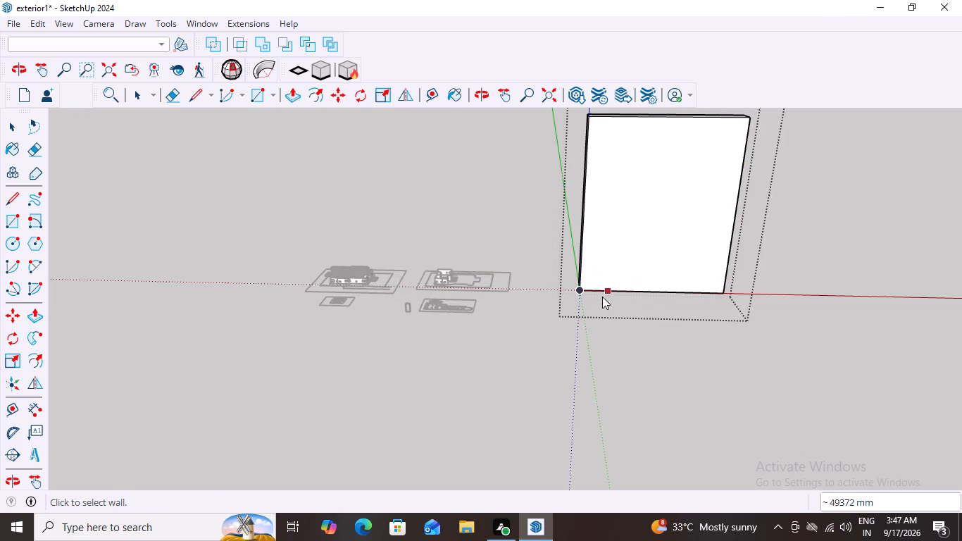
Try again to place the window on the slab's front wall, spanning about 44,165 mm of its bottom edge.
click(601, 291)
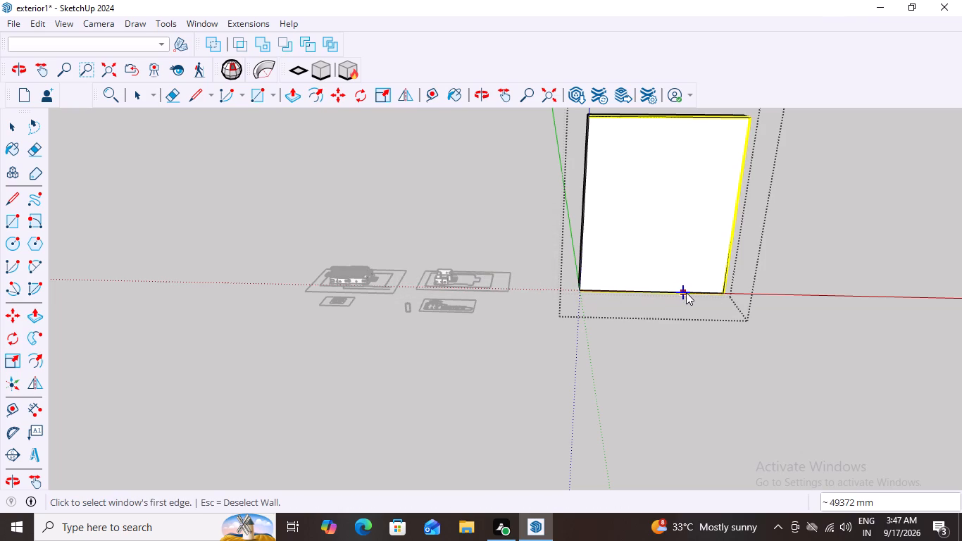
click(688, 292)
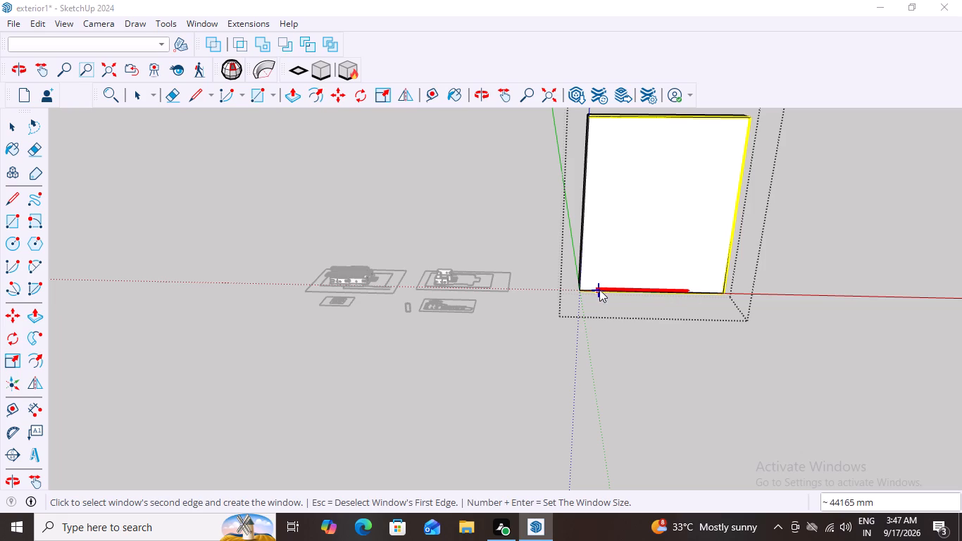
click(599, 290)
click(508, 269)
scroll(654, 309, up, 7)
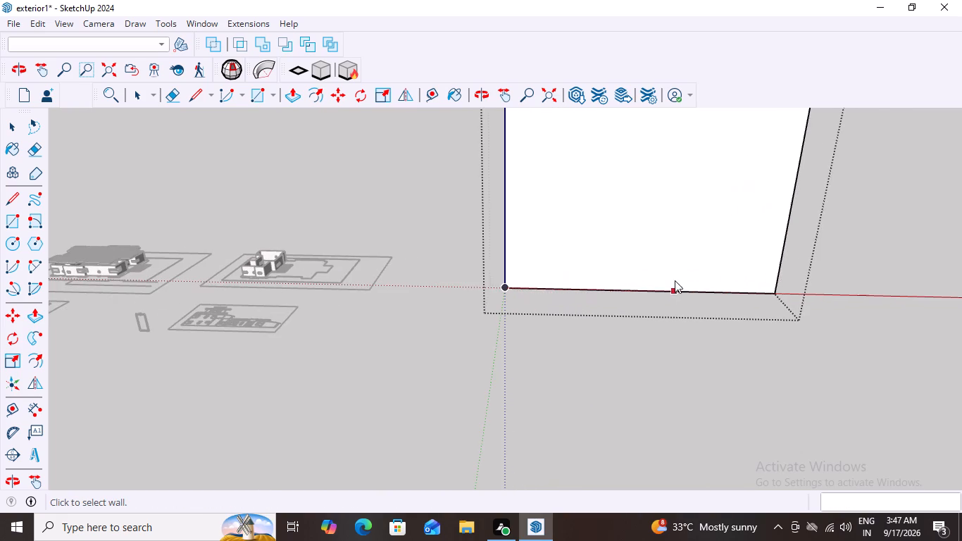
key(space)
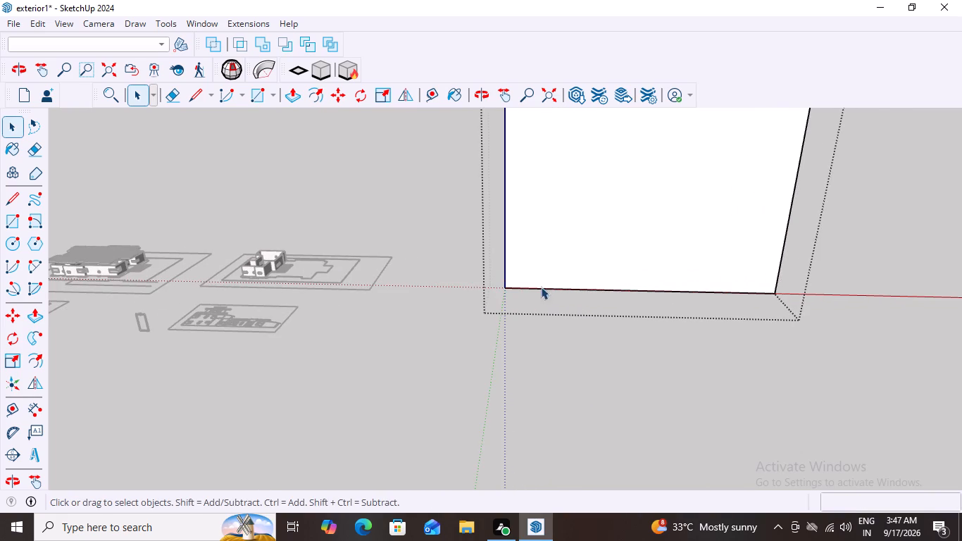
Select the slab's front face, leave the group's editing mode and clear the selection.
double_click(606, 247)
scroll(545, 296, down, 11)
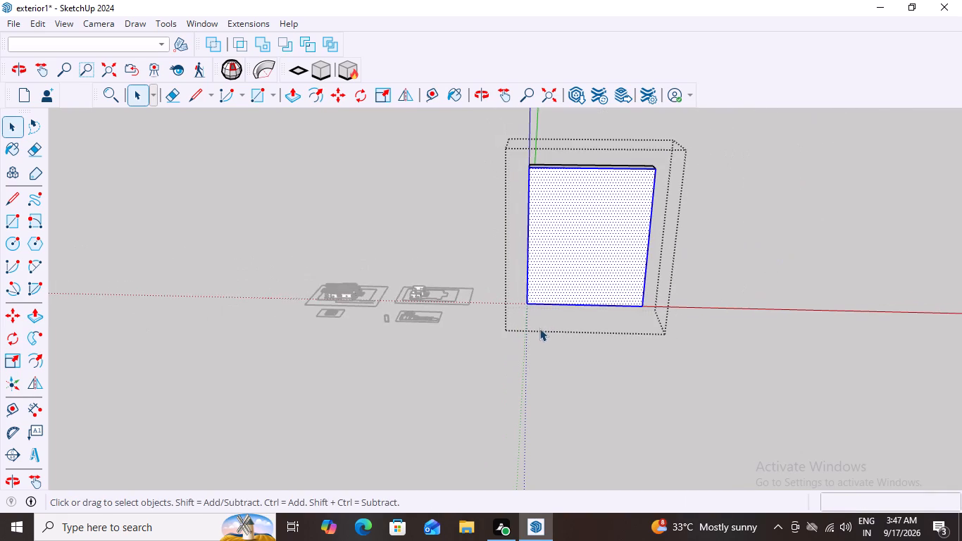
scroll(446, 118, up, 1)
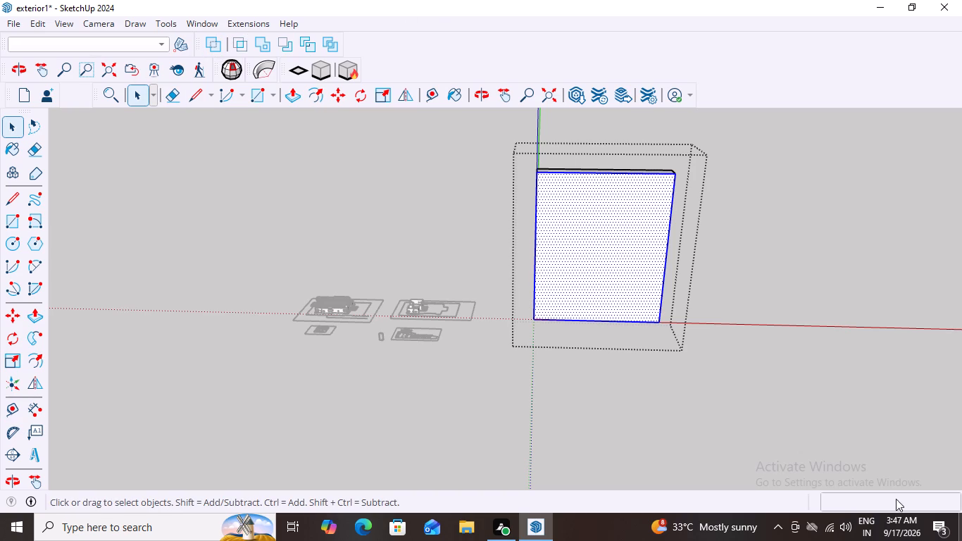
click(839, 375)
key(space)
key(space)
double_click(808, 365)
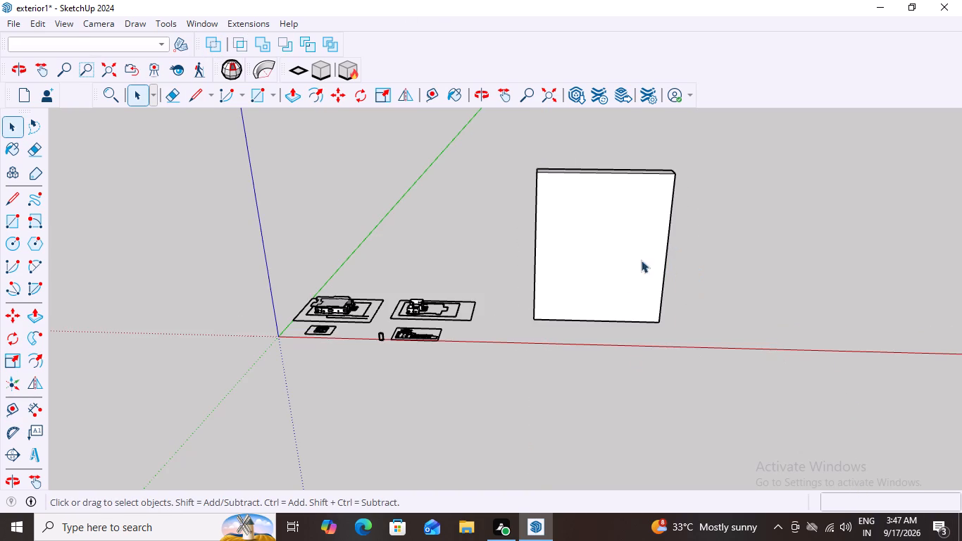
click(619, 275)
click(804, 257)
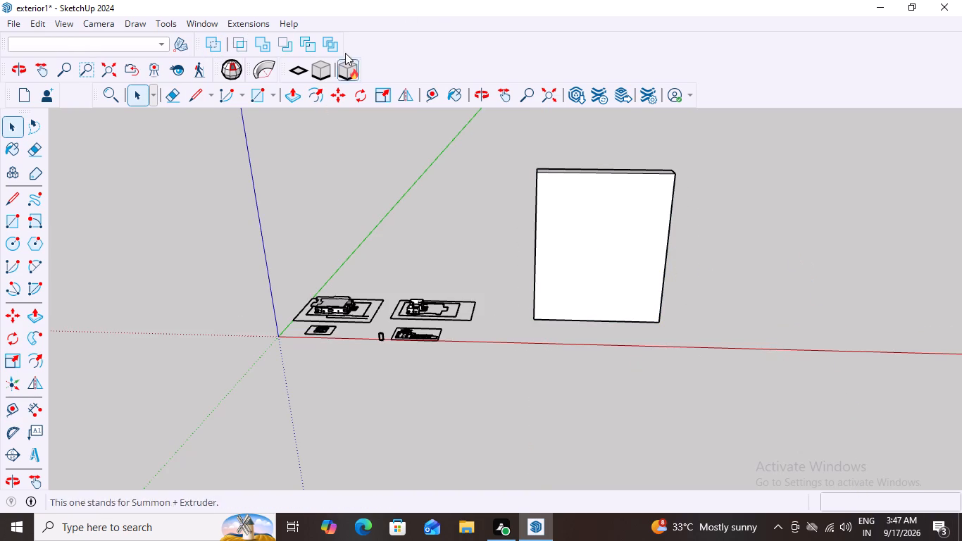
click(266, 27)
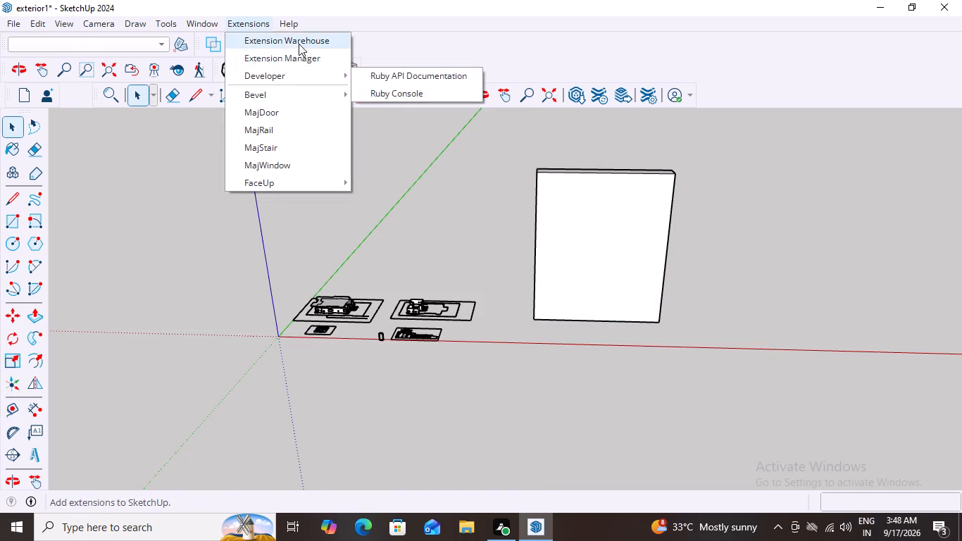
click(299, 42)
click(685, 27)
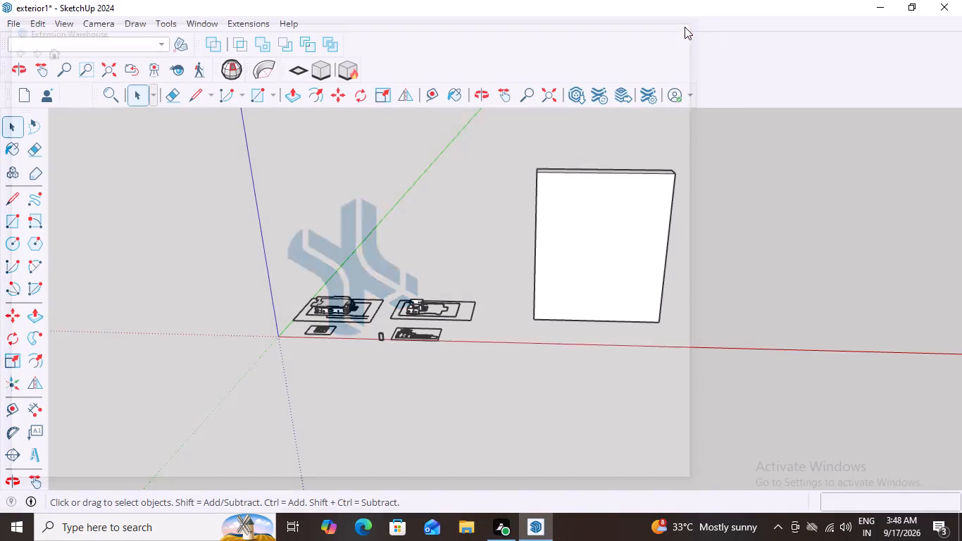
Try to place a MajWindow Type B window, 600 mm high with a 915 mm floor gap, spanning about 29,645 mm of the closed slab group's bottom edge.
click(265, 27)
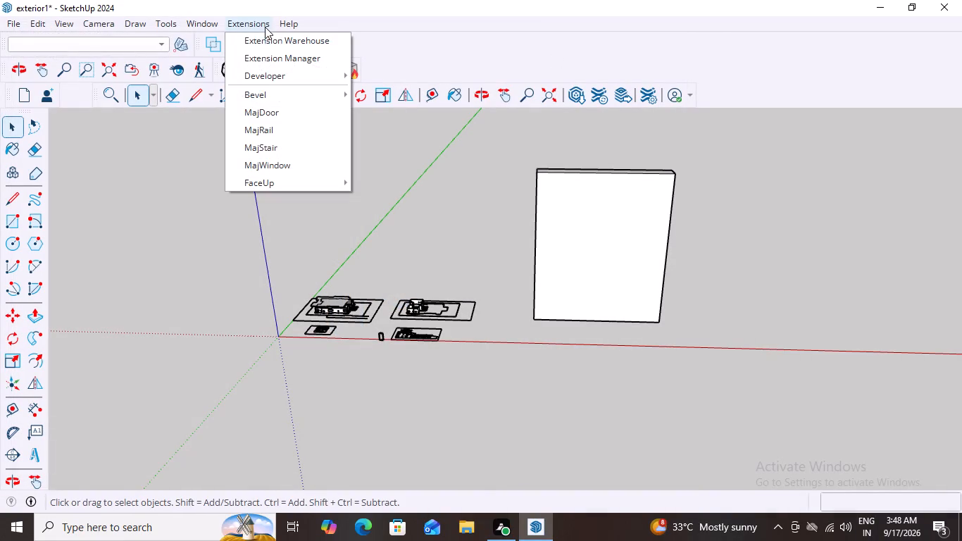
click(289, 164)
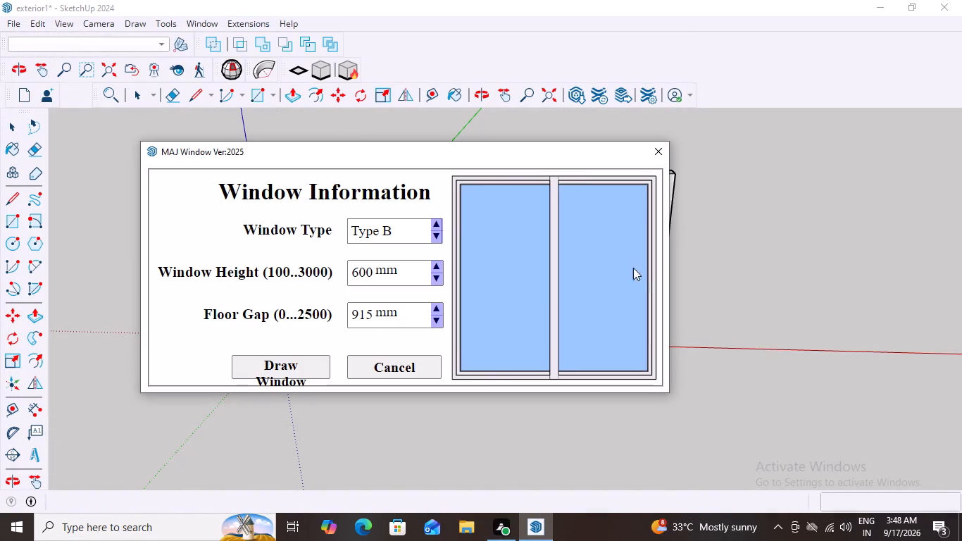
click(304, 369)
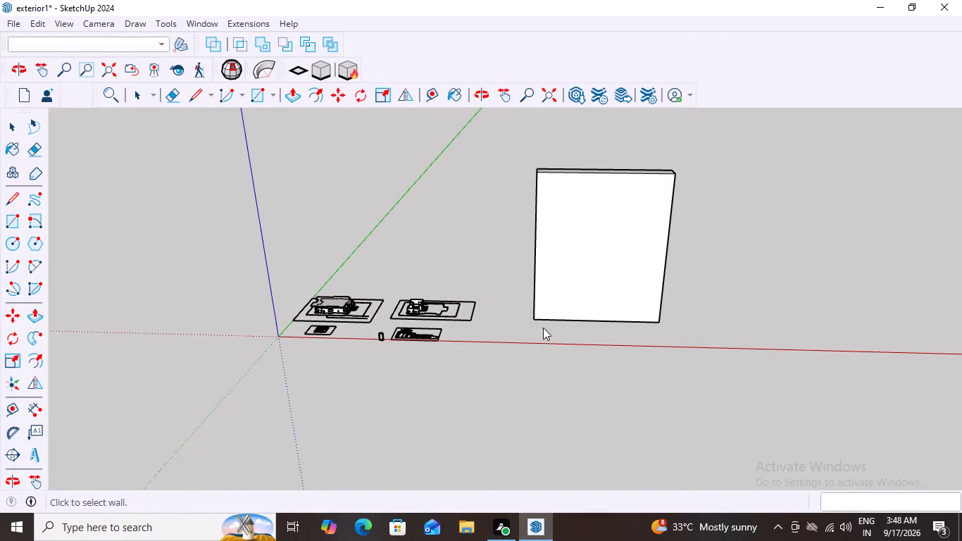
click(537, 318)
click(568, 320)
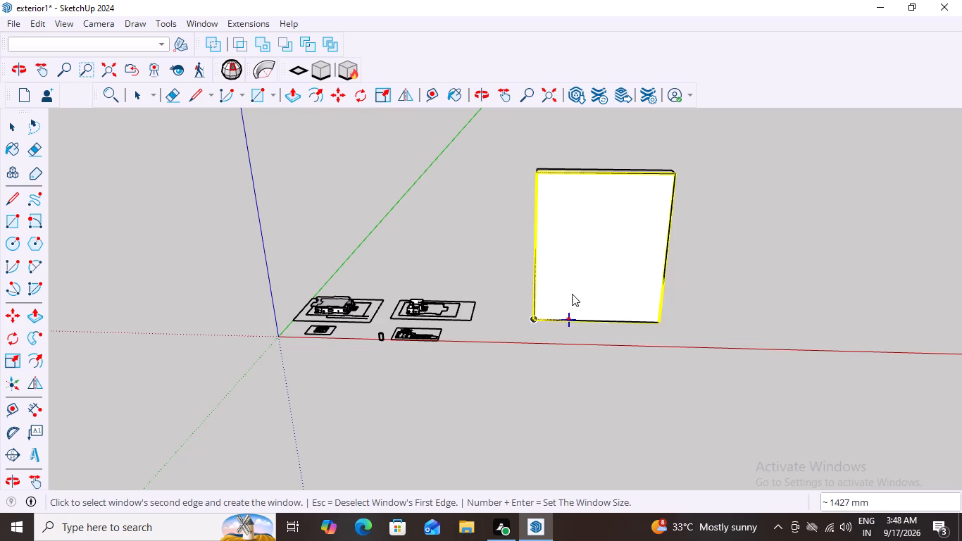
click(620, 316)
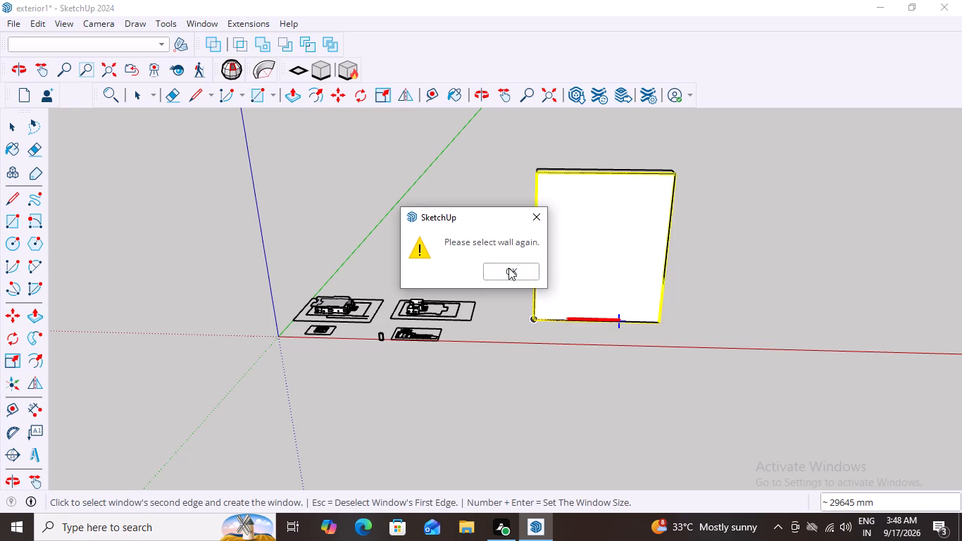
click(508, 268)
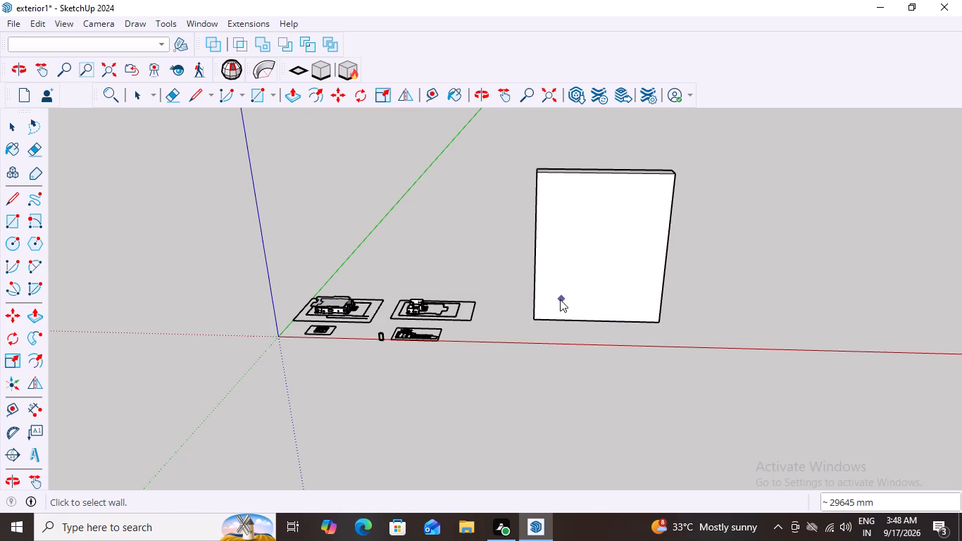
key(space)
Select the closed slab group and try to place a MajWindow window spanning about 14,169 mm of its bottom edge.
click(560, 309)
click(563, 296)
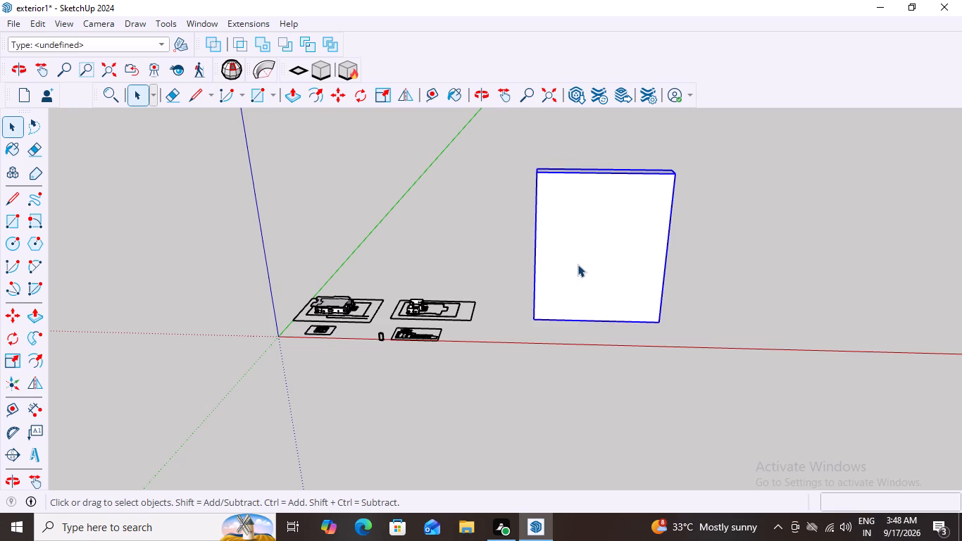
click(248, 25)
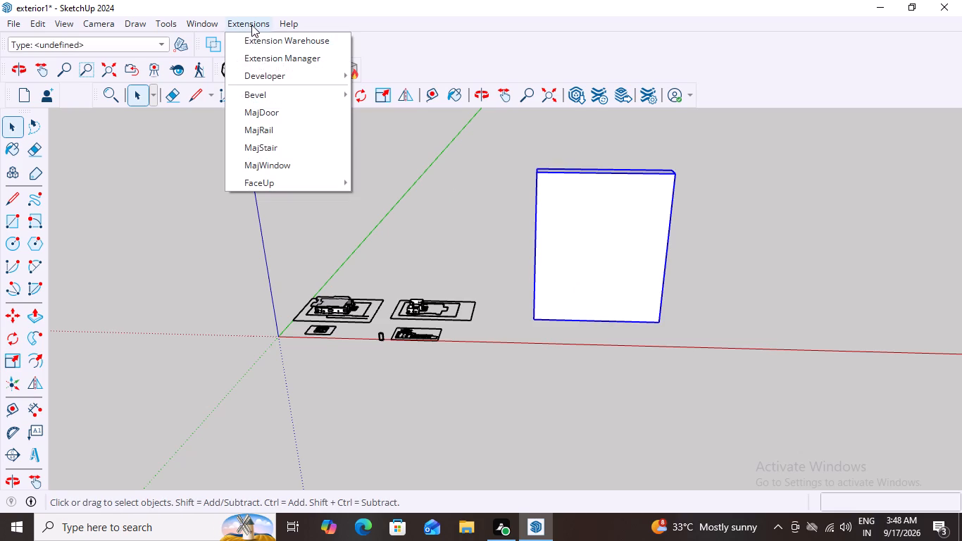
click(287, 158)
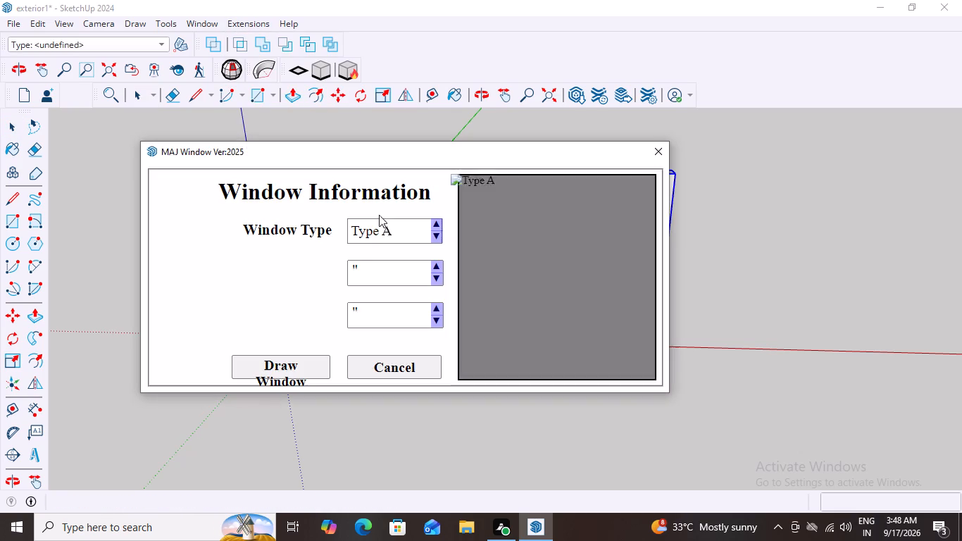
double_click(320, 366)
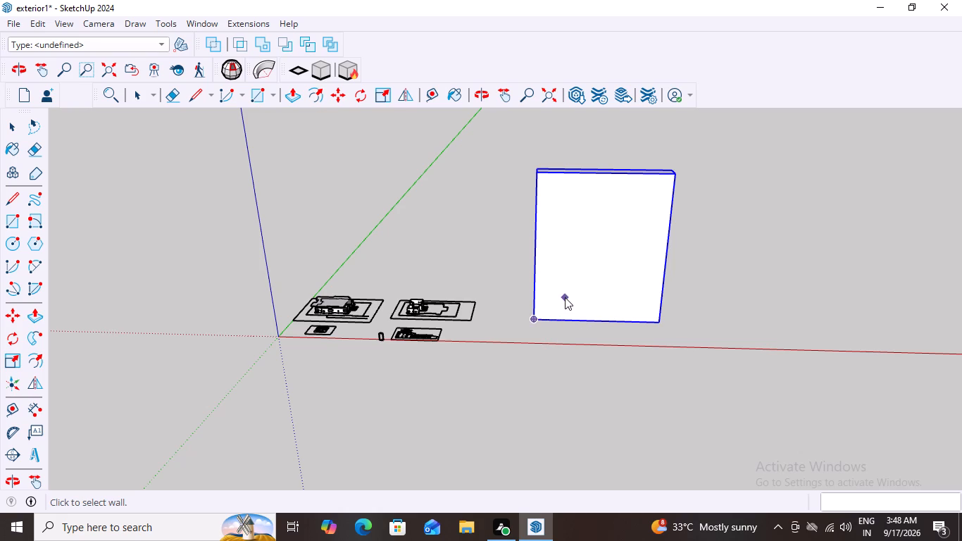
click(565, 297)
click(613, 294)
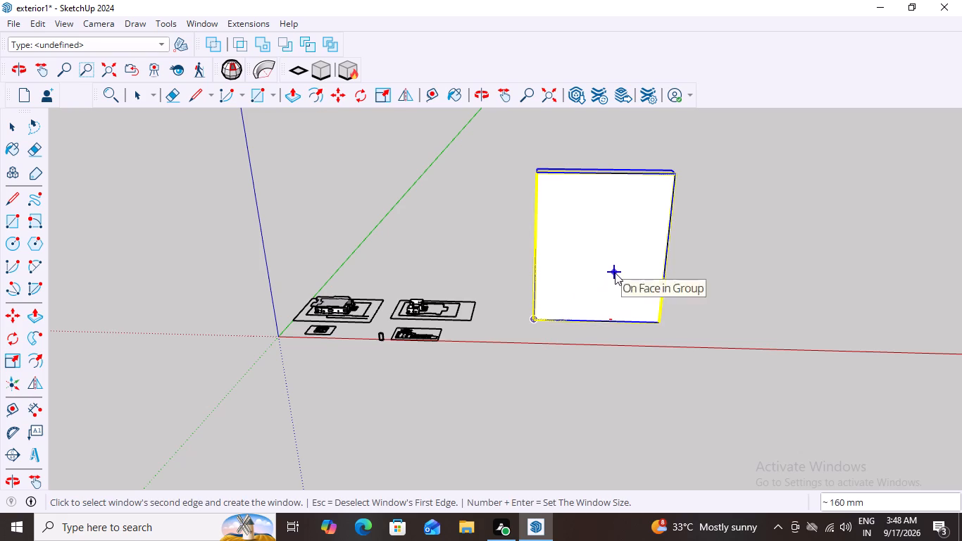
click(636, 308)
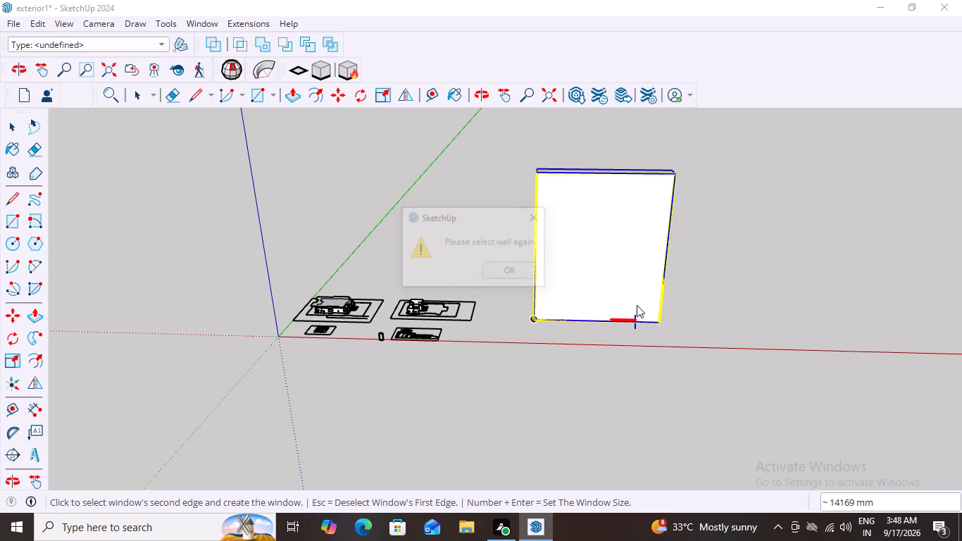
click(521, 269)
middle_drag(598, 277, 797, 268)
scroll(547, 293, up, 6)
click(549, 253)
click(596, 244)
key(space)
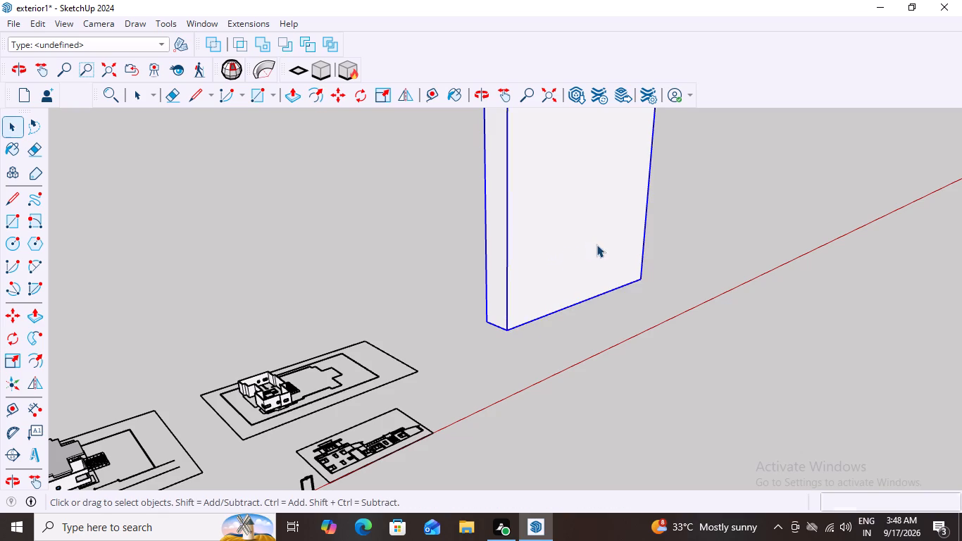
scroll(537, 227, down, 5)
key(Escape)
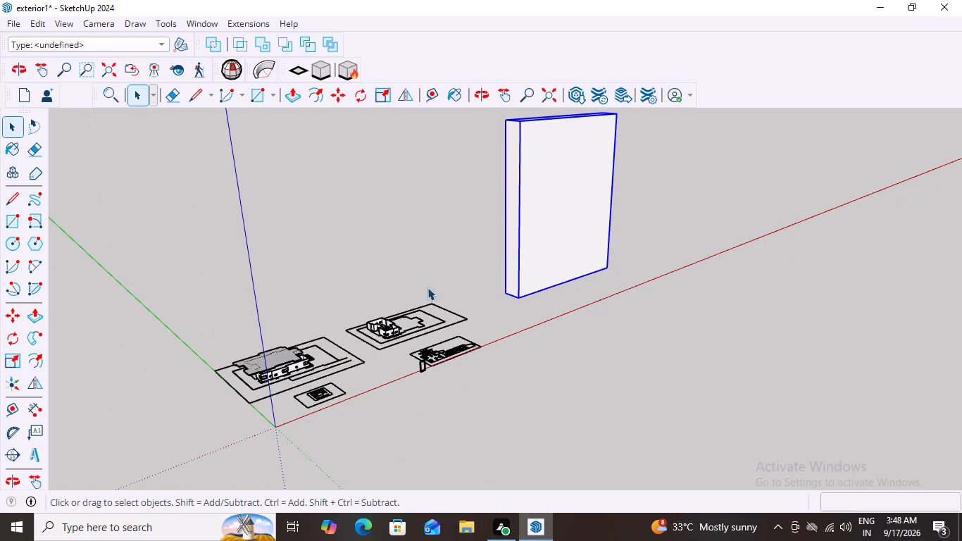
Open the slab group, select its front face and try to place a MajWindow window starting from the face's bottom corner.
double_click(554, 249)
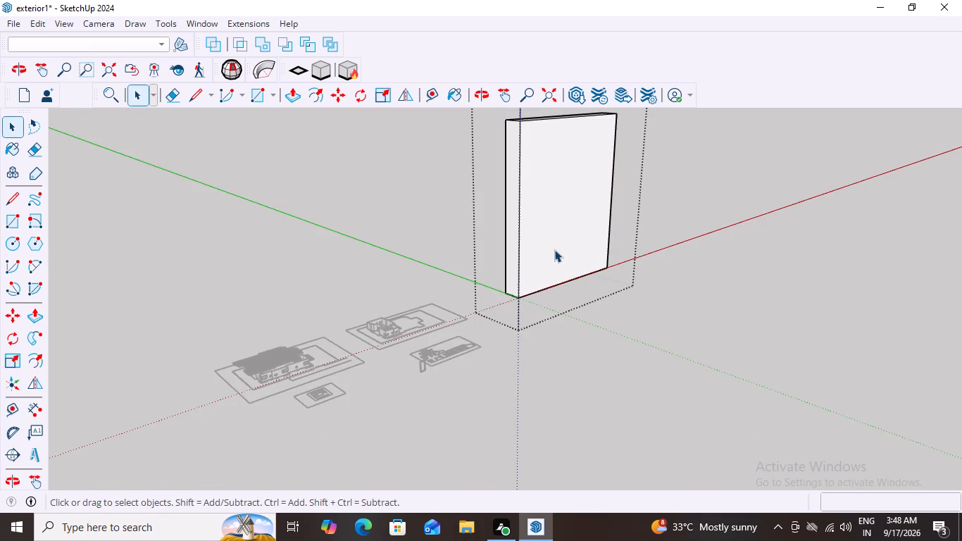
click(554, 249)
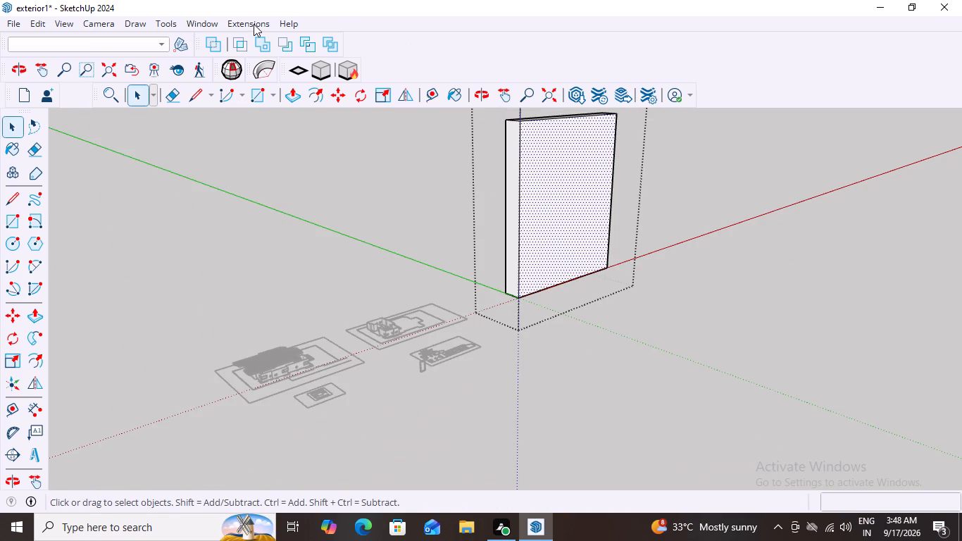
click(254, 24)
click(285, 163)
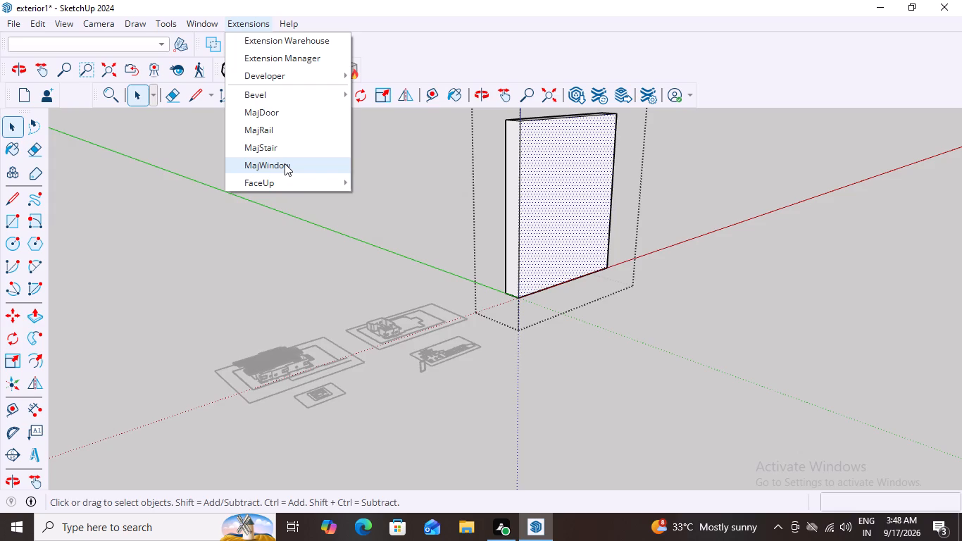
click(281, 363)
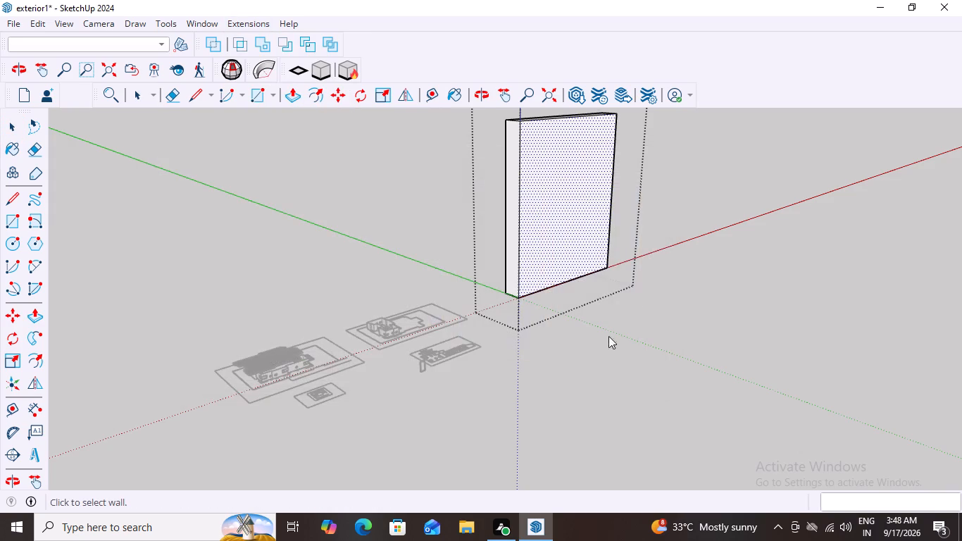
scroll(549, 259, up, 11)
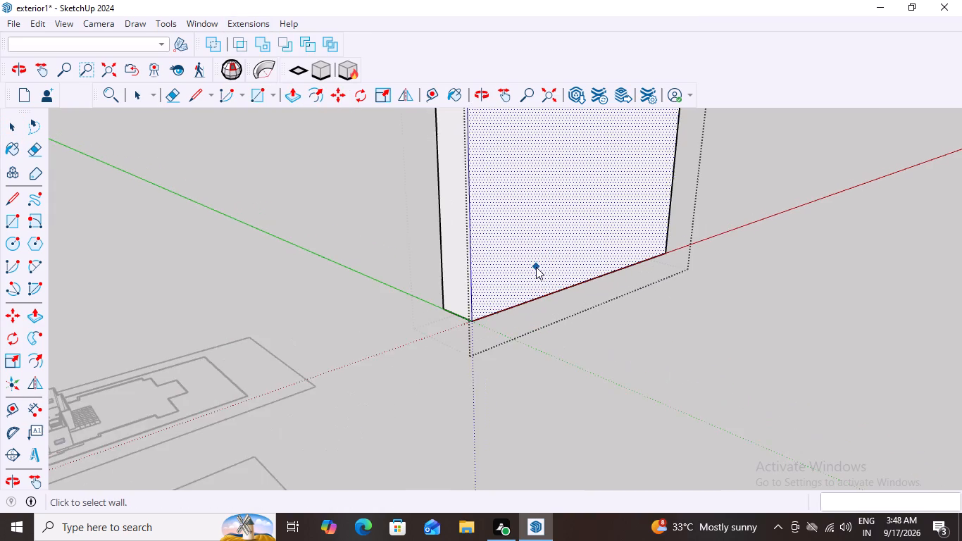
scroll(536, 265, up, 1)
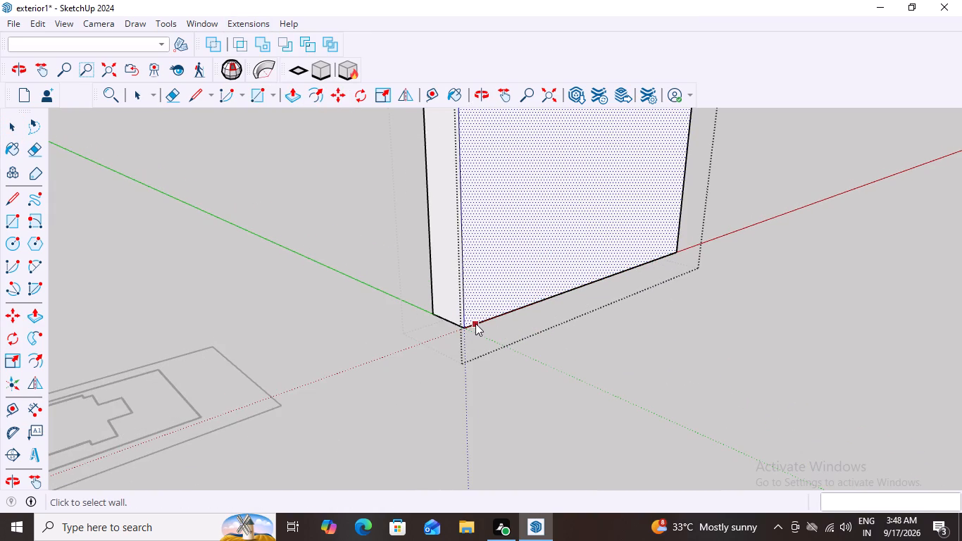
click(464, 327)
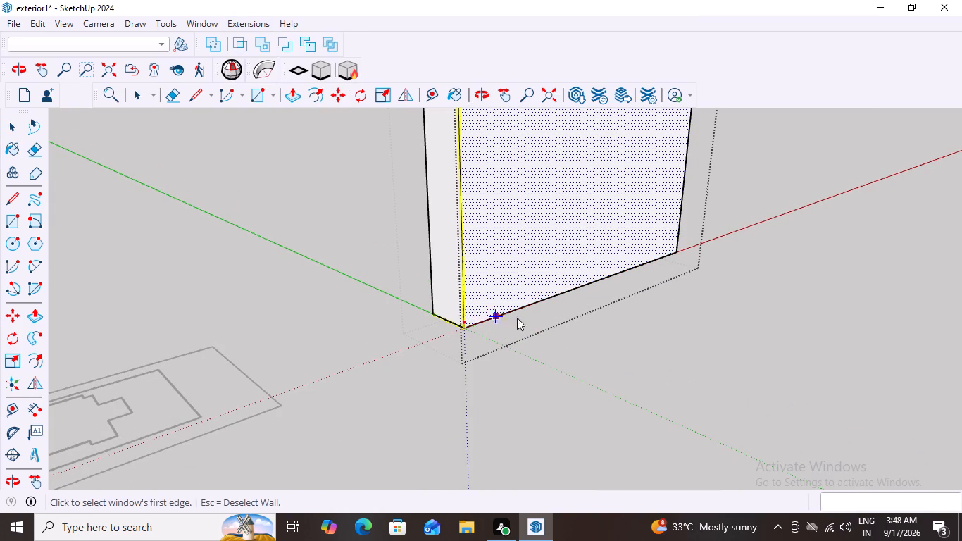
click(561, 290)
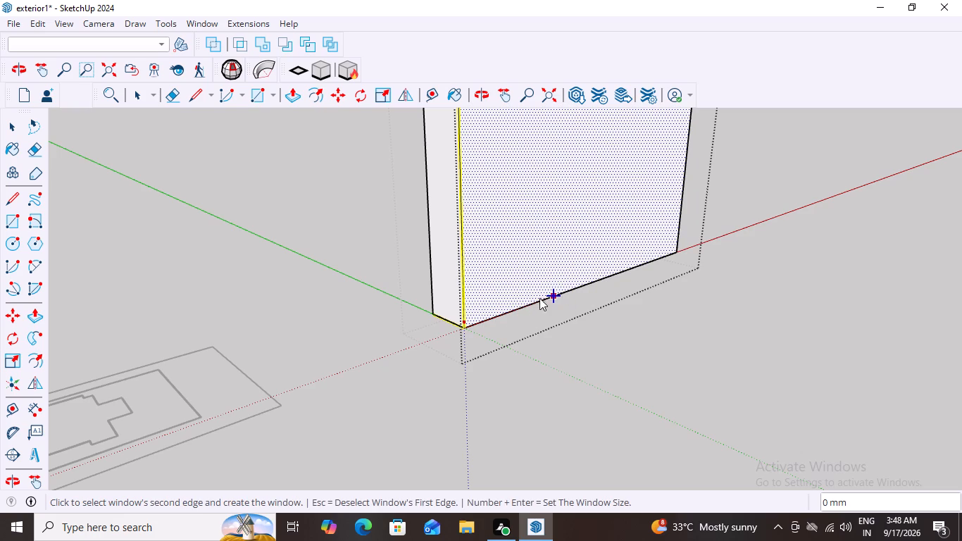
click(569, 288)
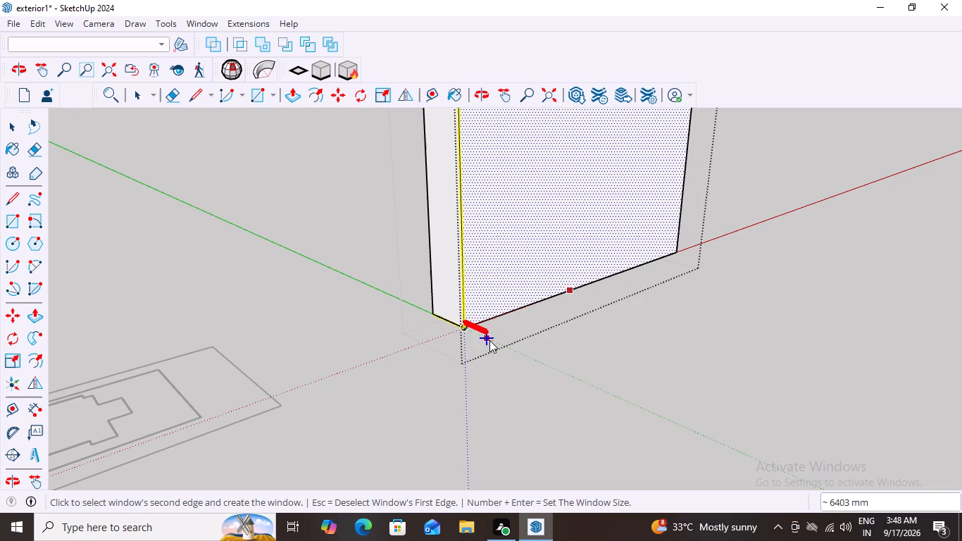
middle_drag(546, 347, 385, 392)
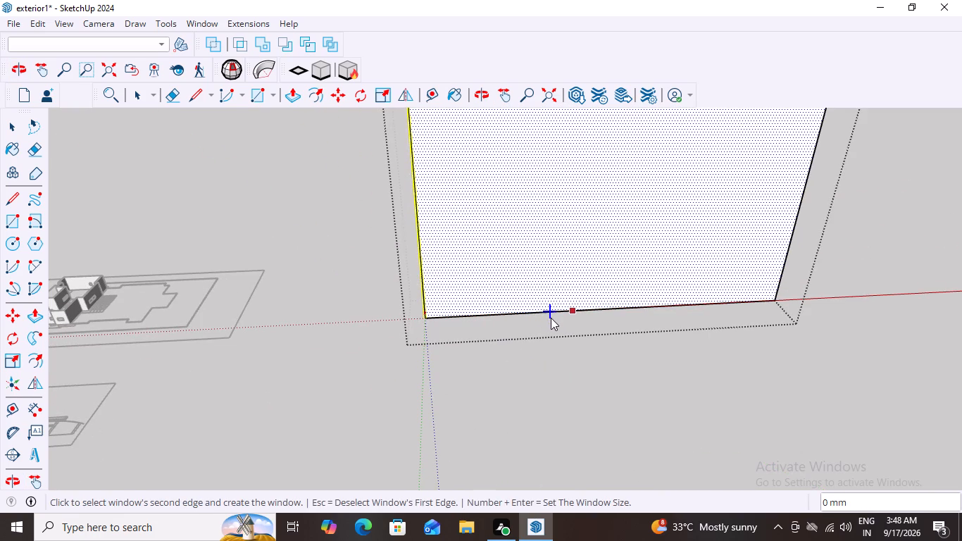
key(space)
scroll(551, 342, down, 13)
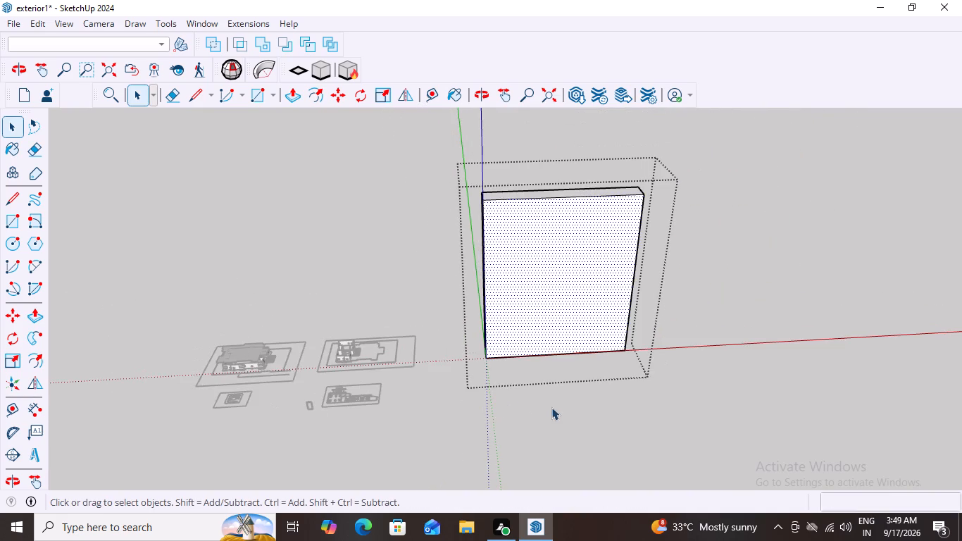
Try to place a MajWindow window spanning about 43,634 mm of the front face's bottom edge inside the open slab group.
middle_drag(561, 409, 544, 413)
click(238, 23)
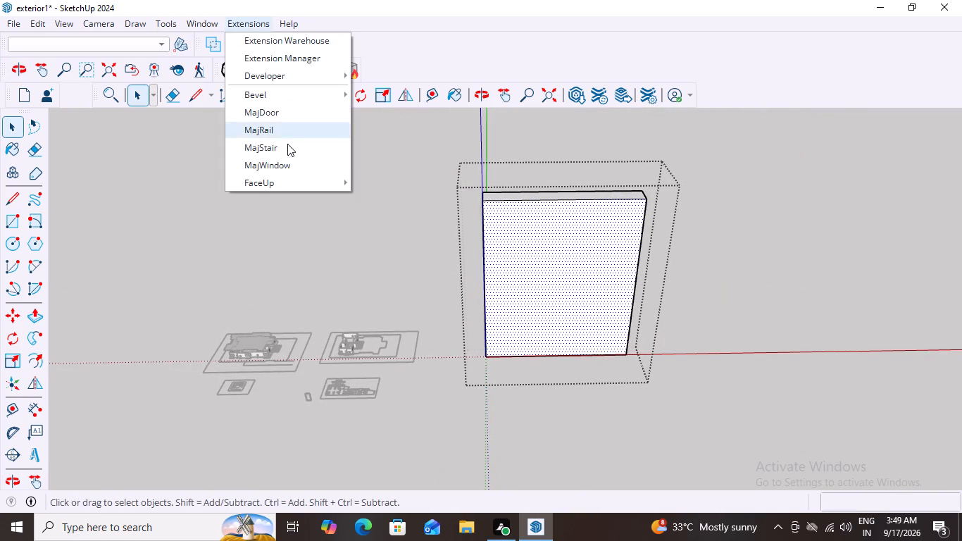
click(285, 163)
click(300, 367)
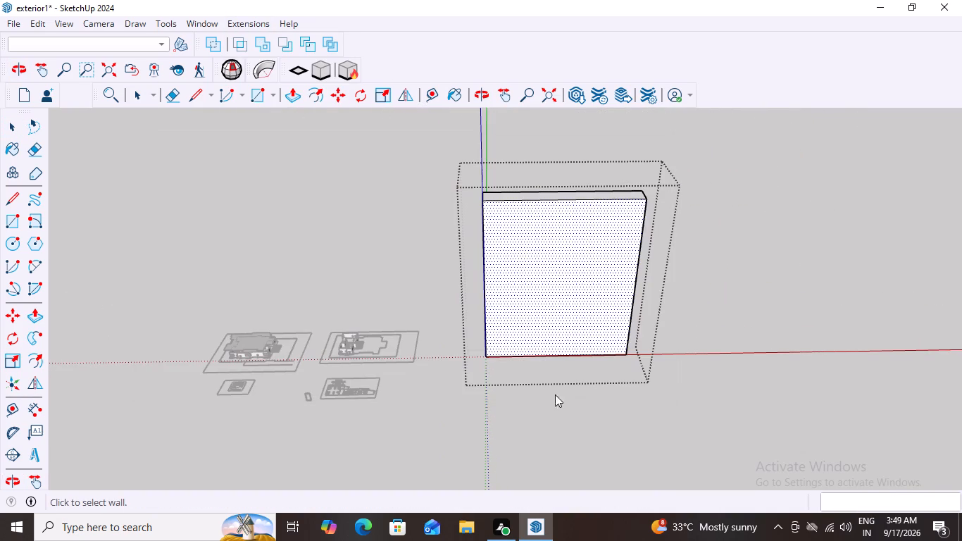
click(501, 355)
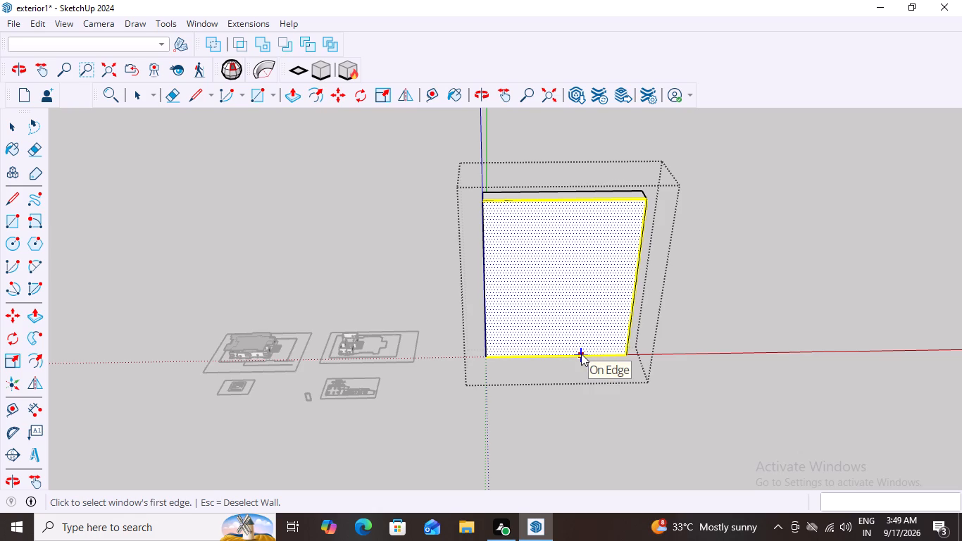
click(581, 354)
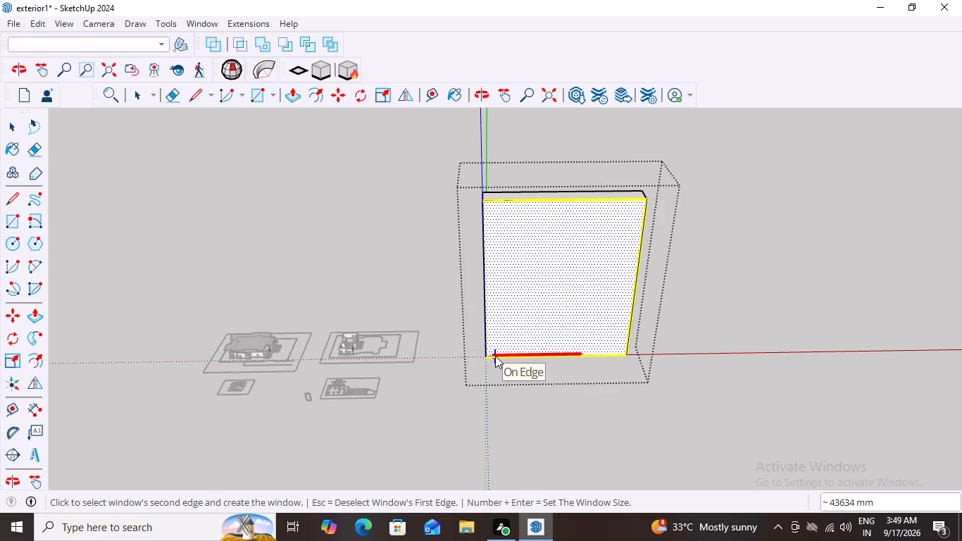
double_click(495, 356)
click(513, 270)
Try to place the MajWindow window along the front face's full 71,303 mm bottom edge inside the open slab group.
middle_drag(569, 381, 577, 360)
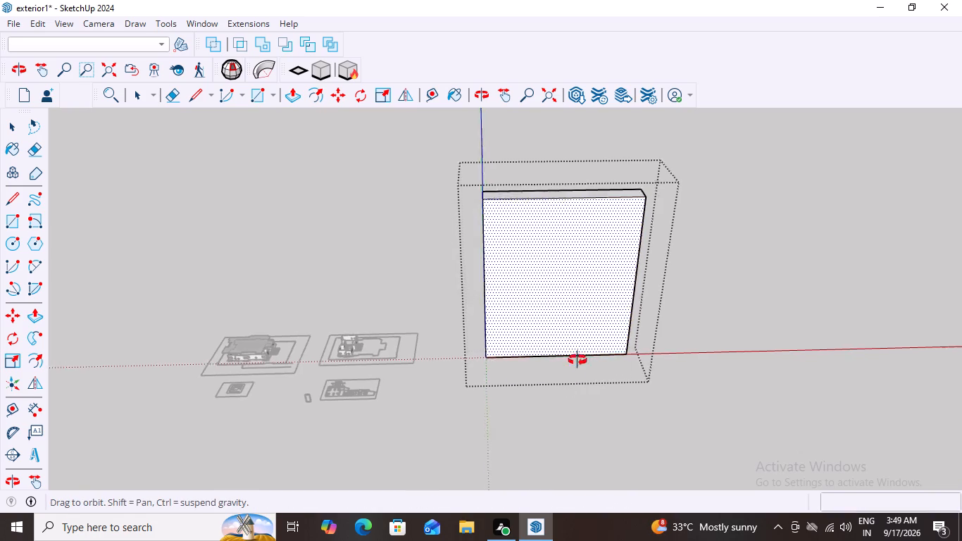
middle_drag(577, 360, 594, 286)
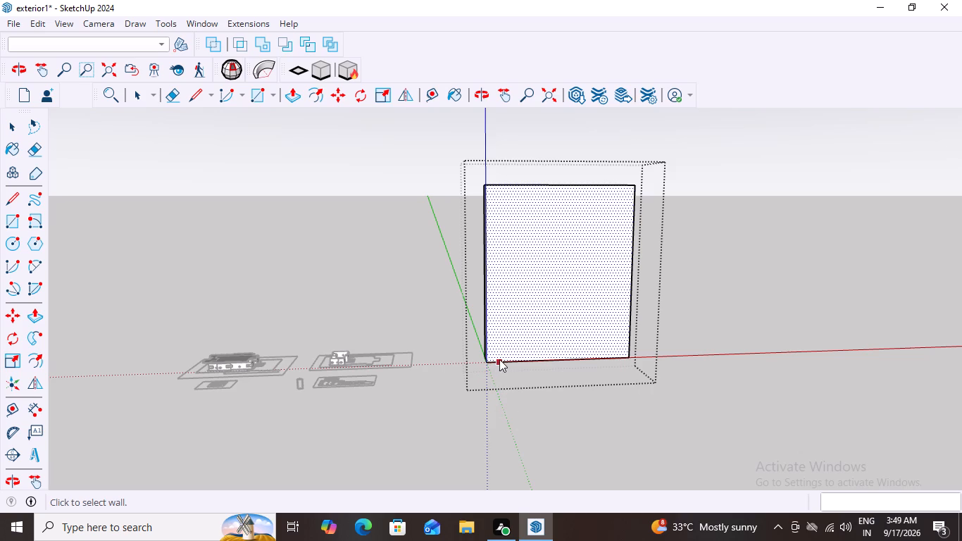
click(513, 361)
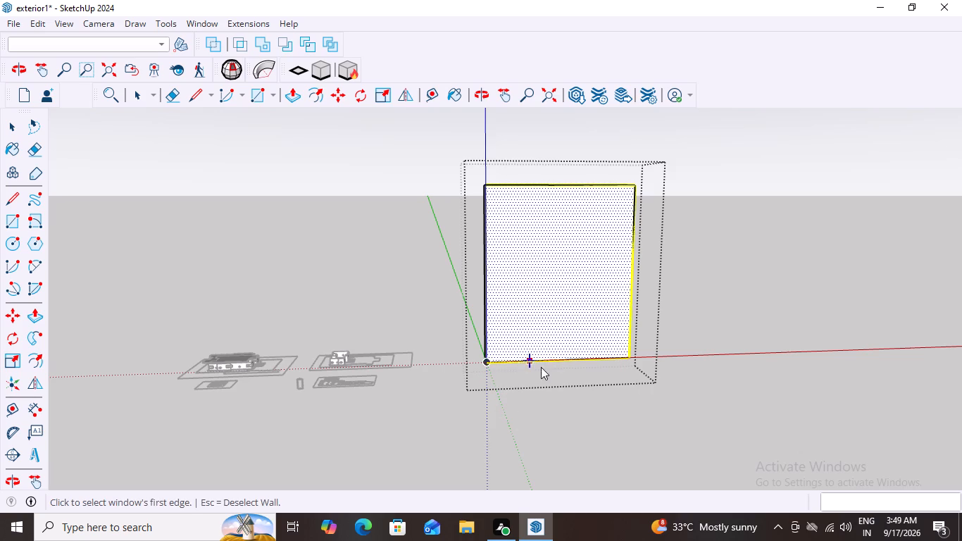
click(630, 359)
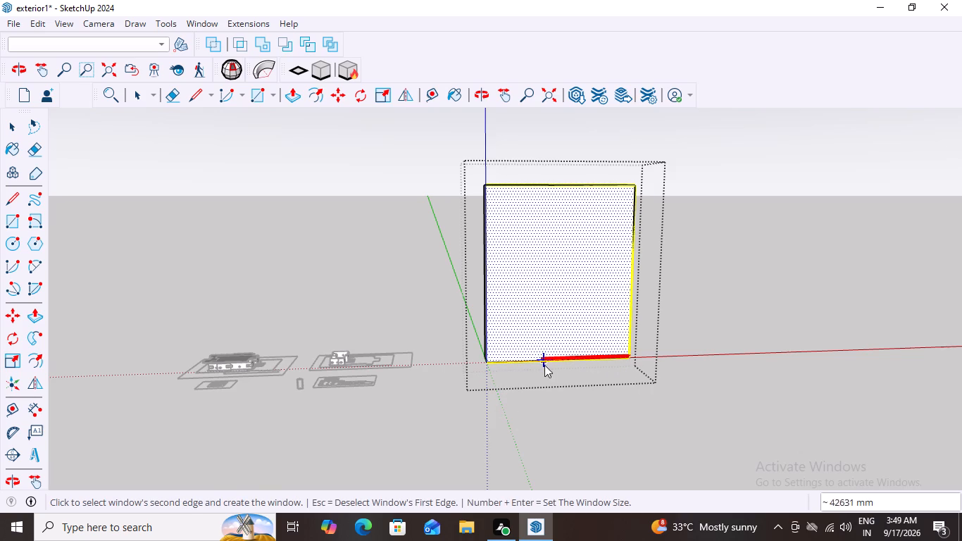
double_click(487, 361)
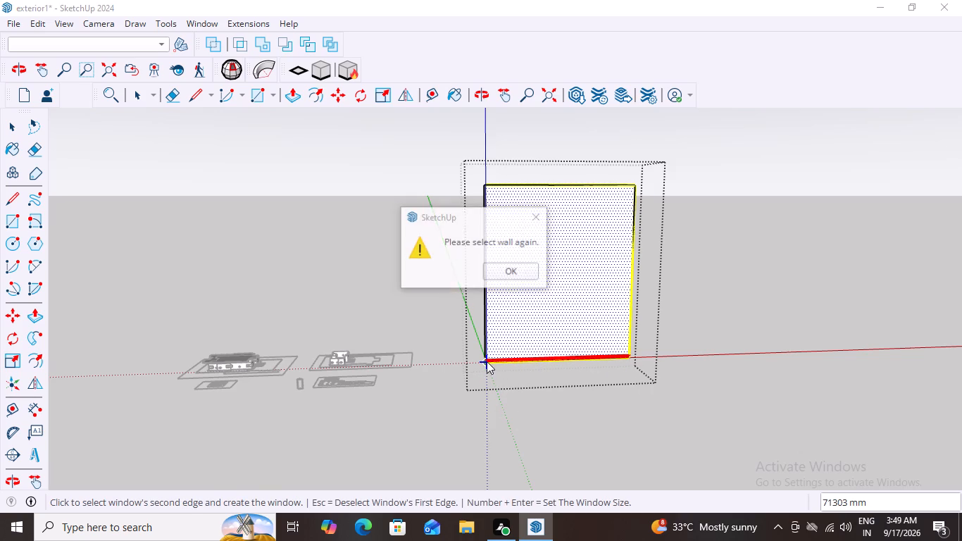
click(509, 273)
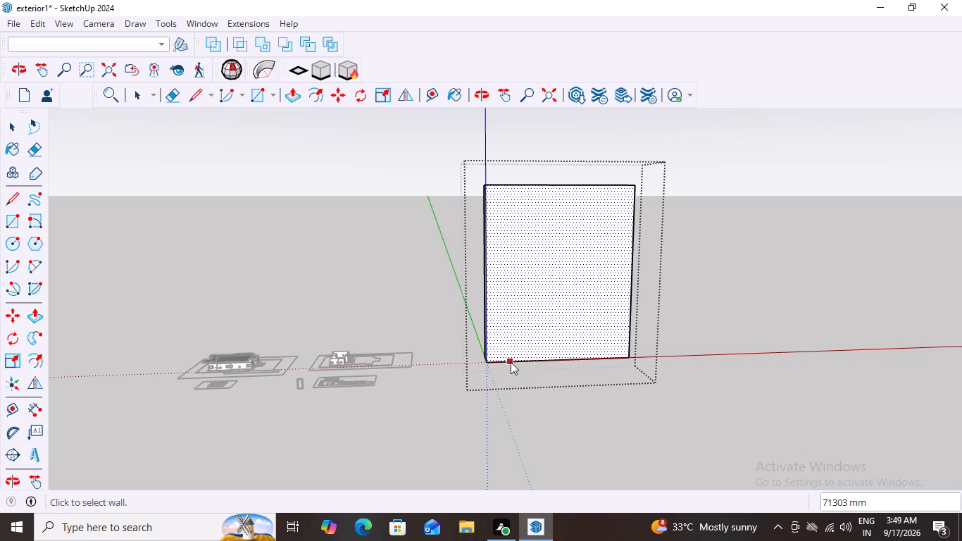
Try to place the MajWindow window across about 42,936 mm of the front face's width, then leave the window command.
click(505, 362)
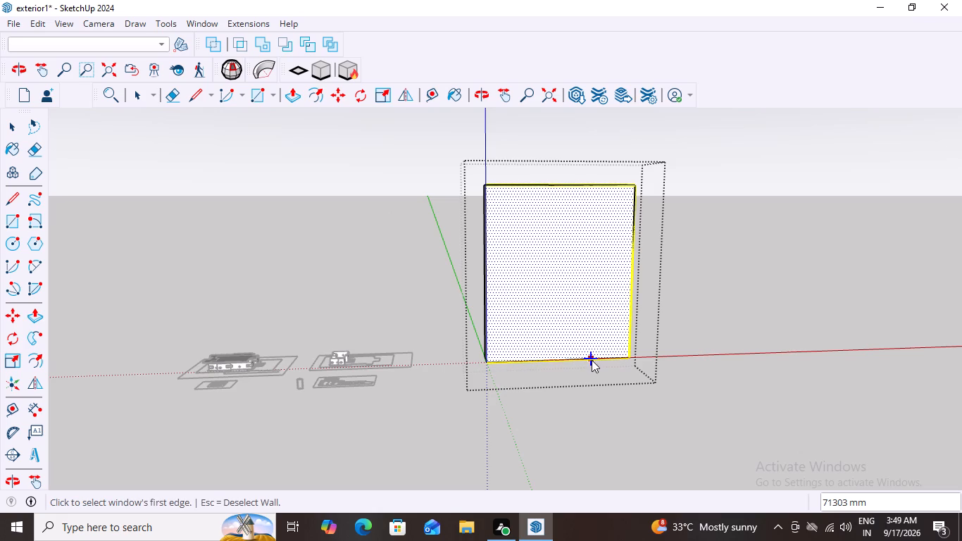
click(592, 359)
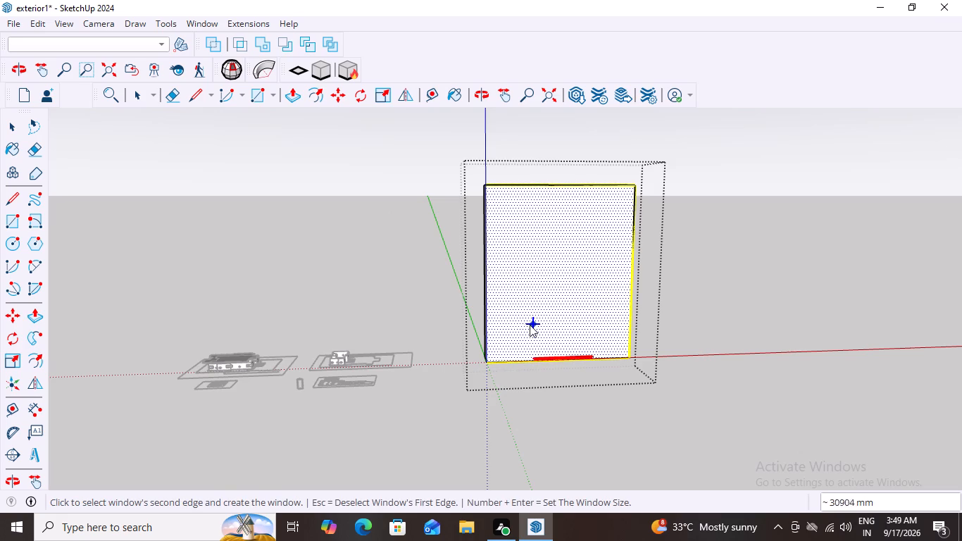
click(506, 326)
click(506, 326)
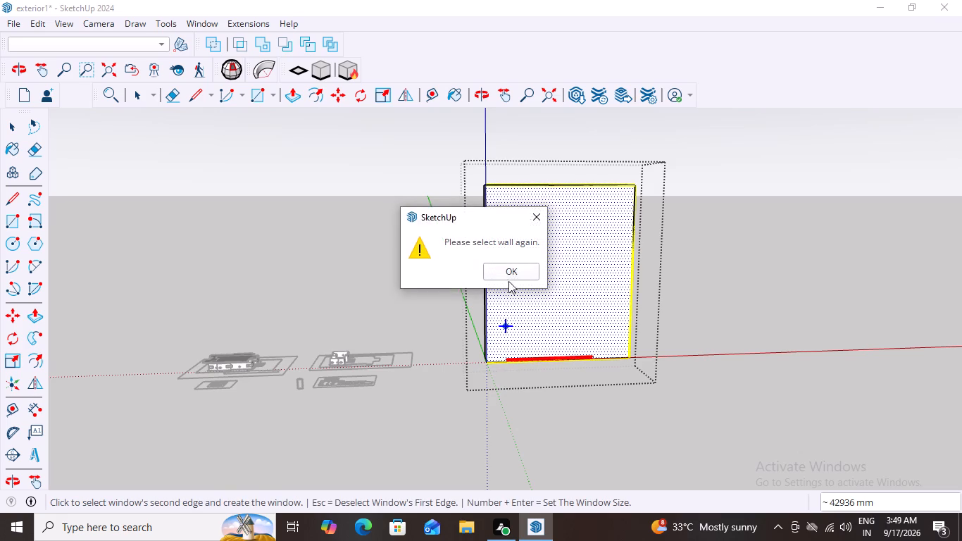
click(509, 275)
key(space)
Leave the slab group's editing mode.
middle_drag(585, 395, 562, 479)
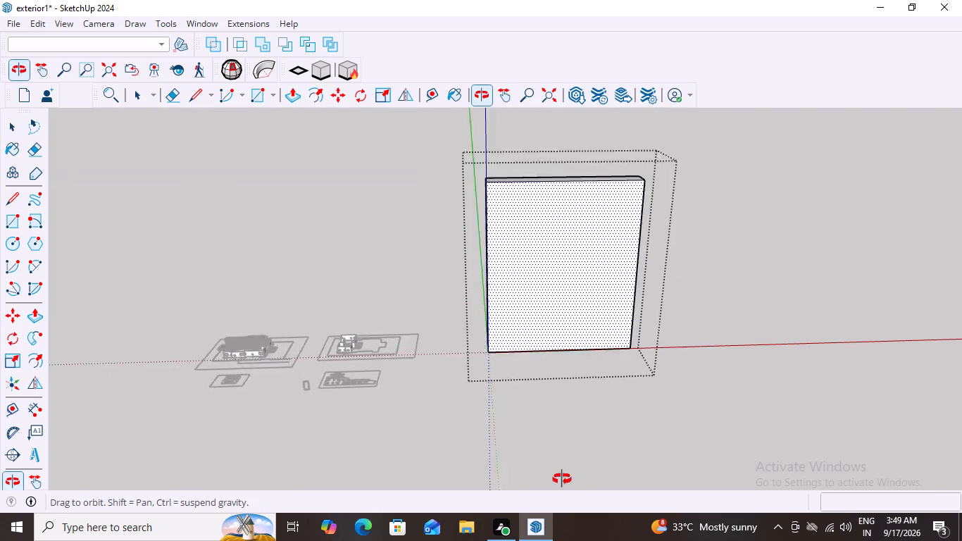
middle_drag(562, 479, 556, 503)
scroll(535, 290, up, 3)
scroll(533, 290, down, 7)
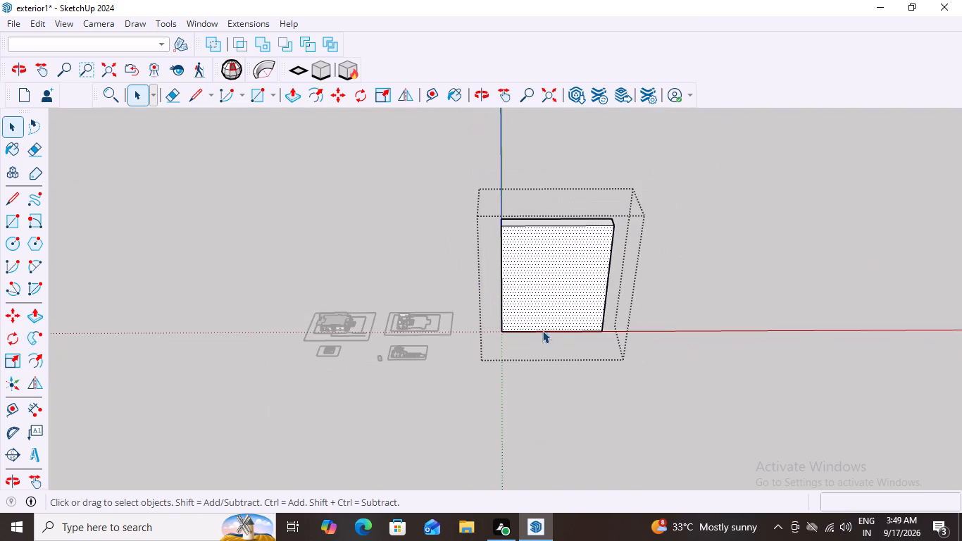
scroll(570, 319, up, 1)
click(705, 162)
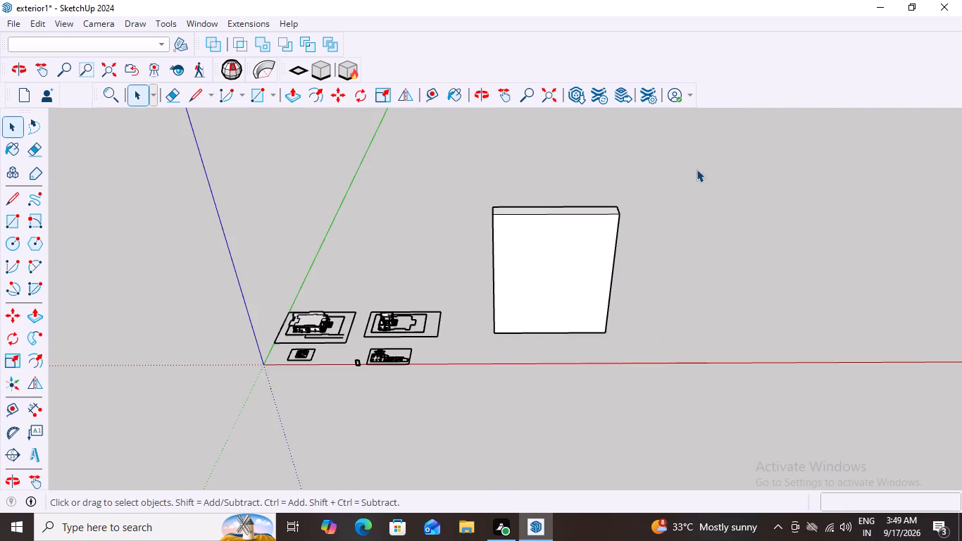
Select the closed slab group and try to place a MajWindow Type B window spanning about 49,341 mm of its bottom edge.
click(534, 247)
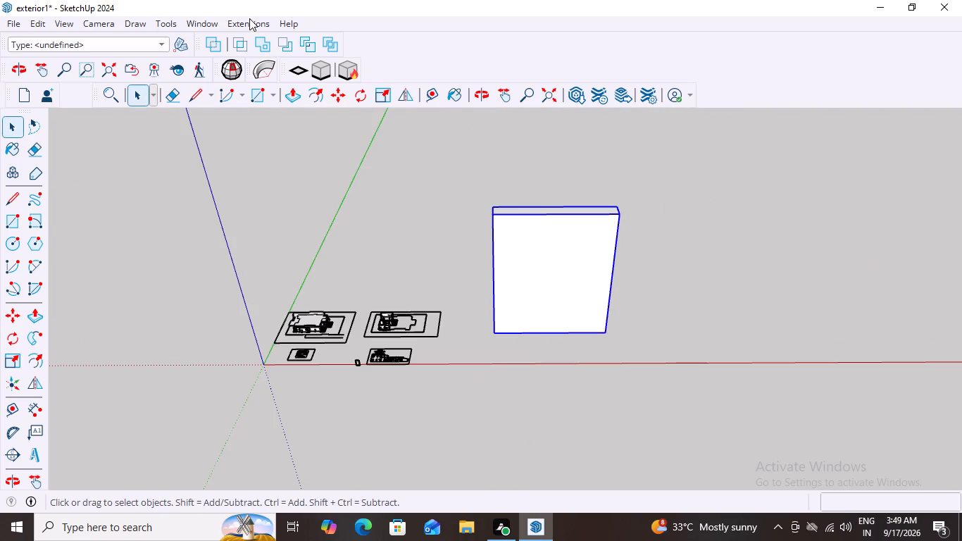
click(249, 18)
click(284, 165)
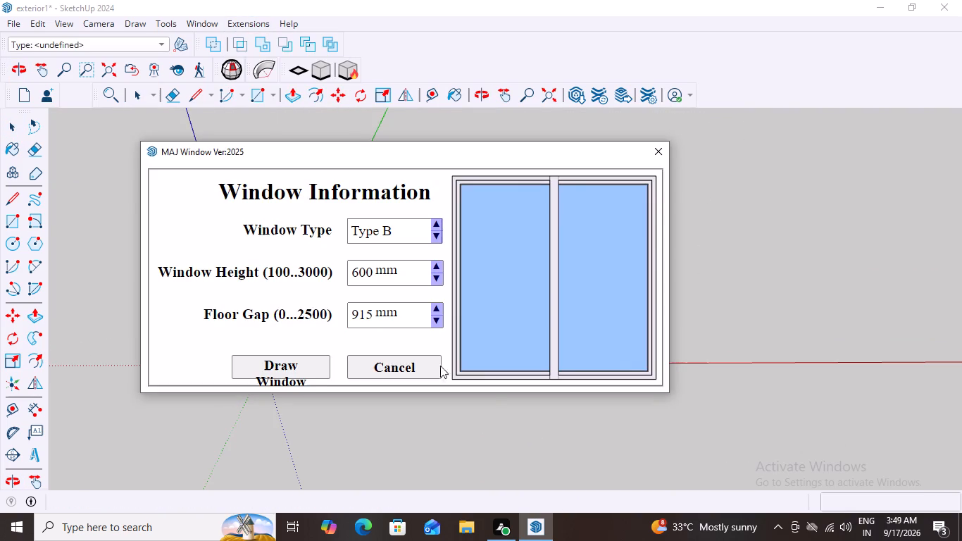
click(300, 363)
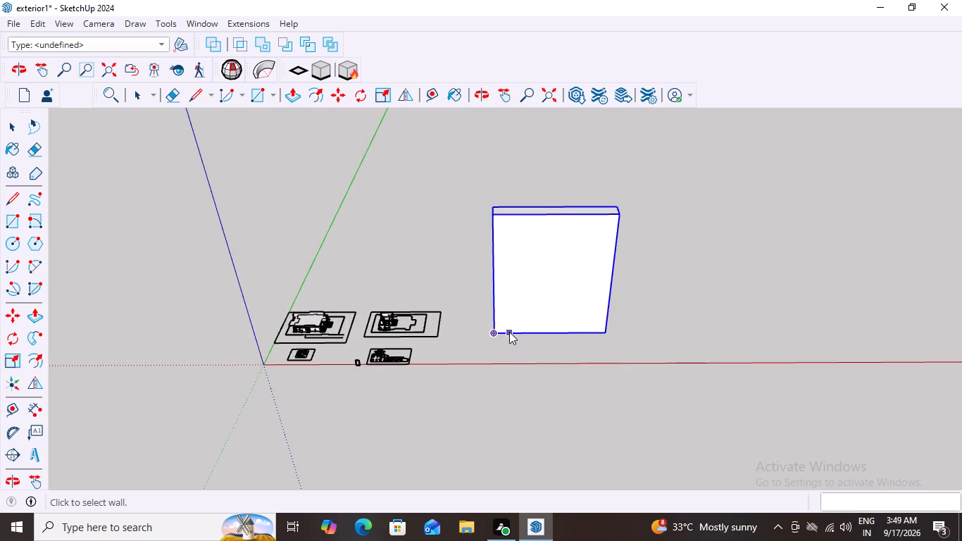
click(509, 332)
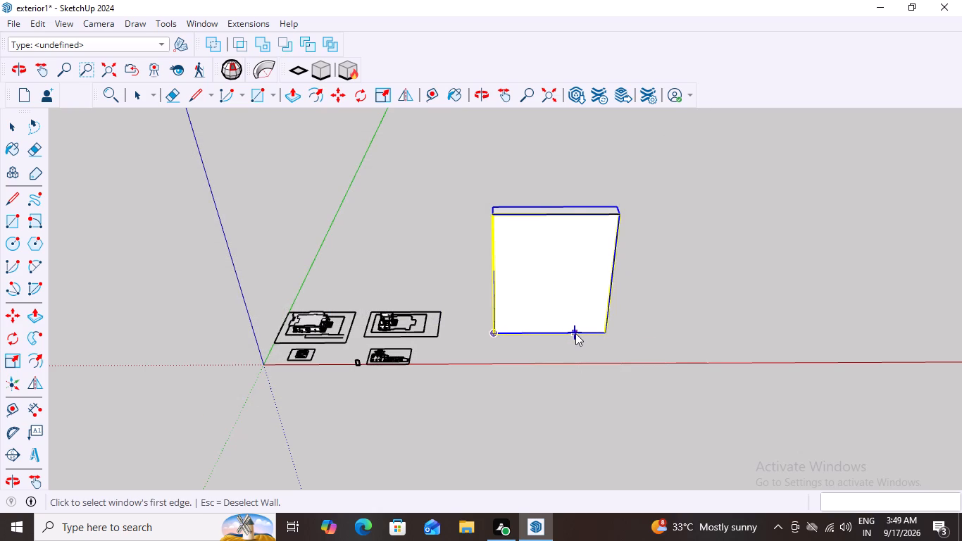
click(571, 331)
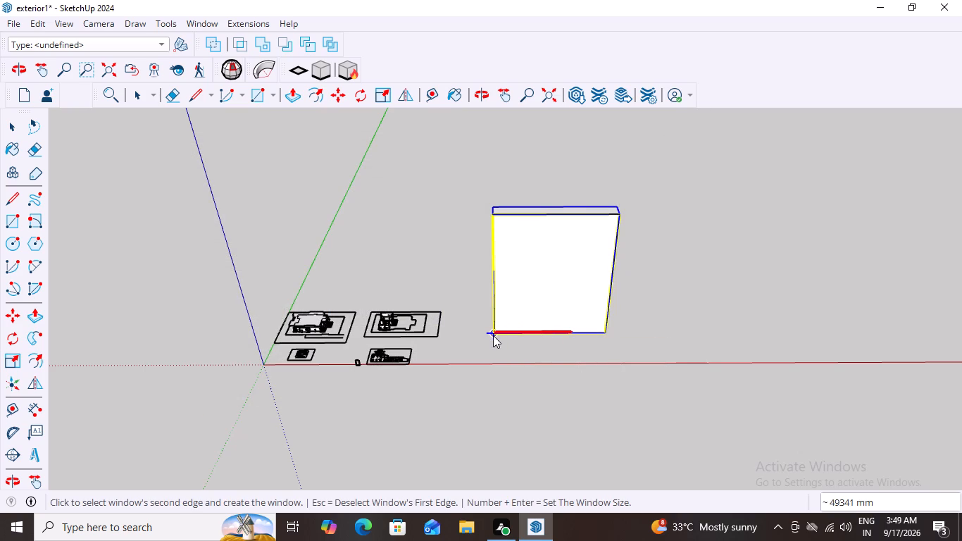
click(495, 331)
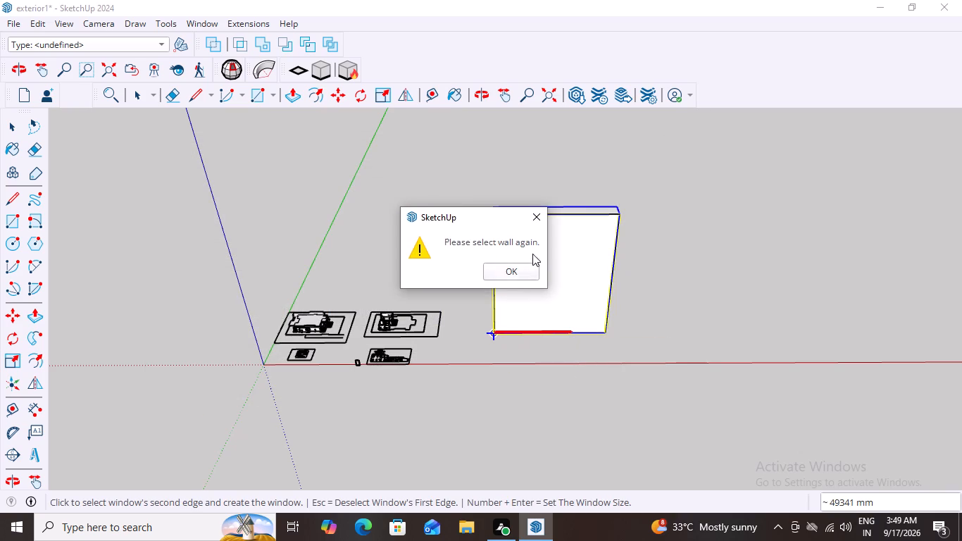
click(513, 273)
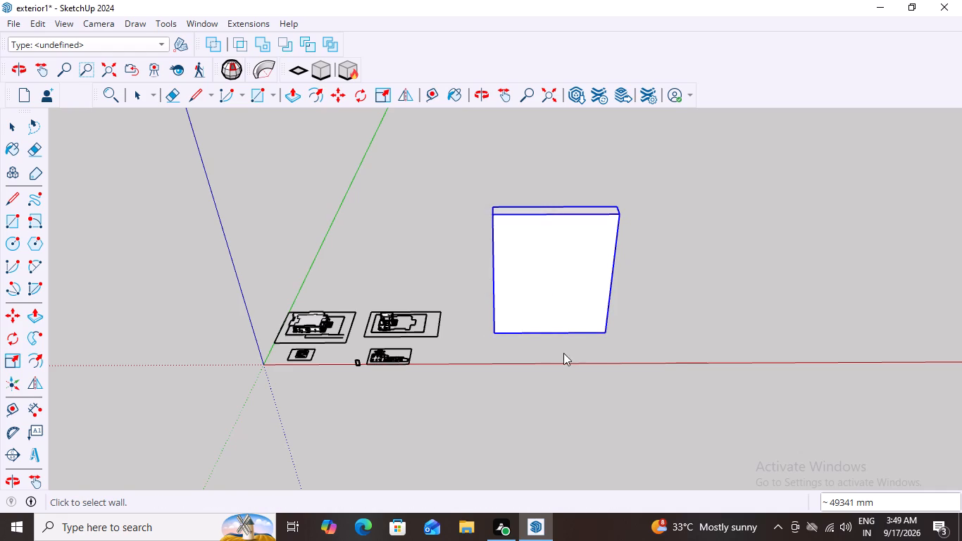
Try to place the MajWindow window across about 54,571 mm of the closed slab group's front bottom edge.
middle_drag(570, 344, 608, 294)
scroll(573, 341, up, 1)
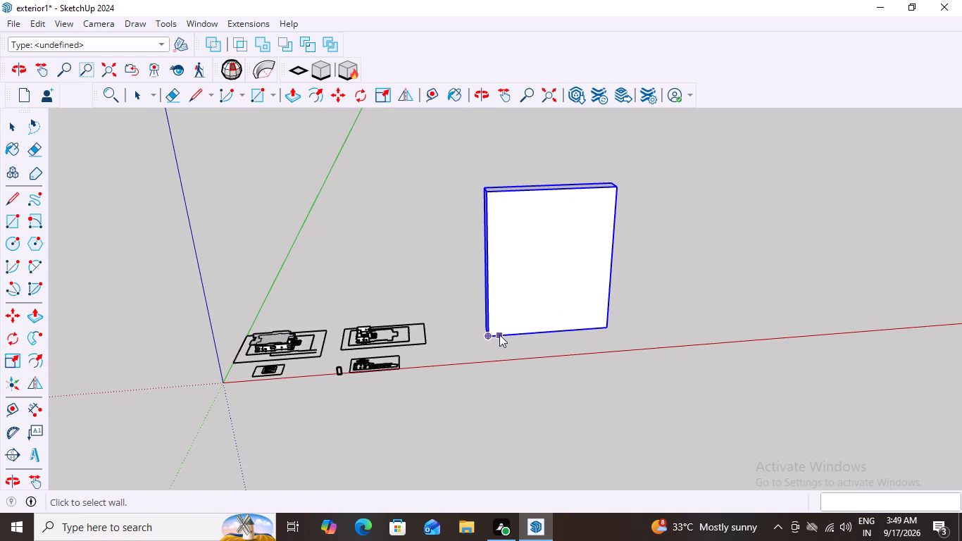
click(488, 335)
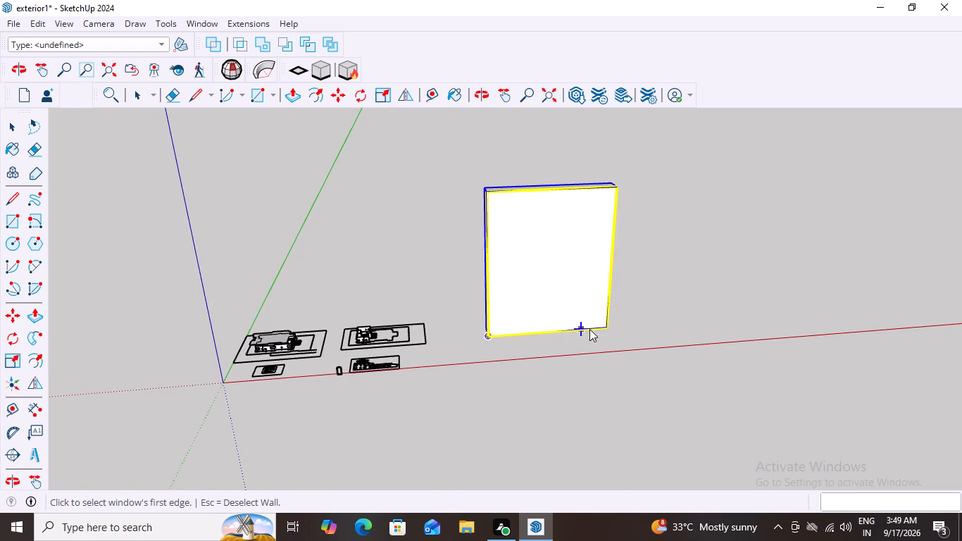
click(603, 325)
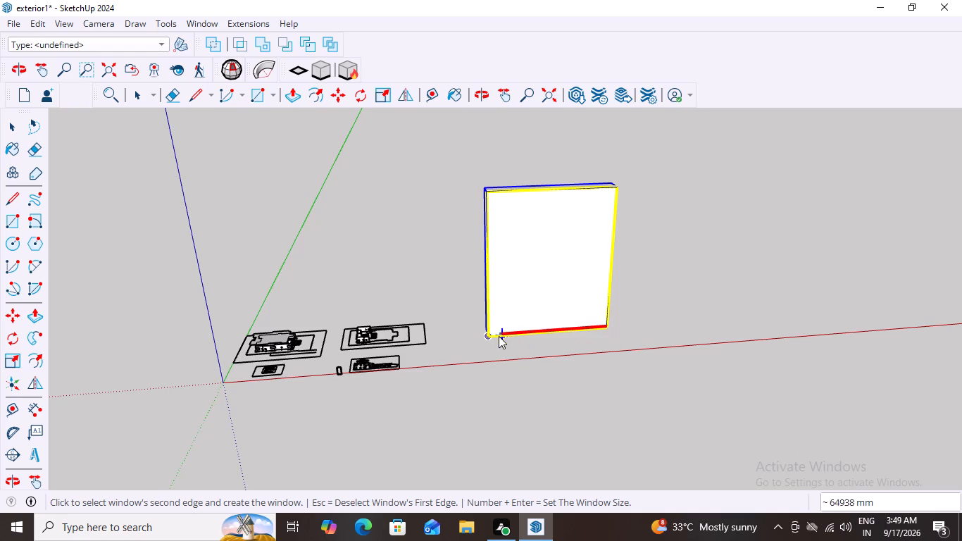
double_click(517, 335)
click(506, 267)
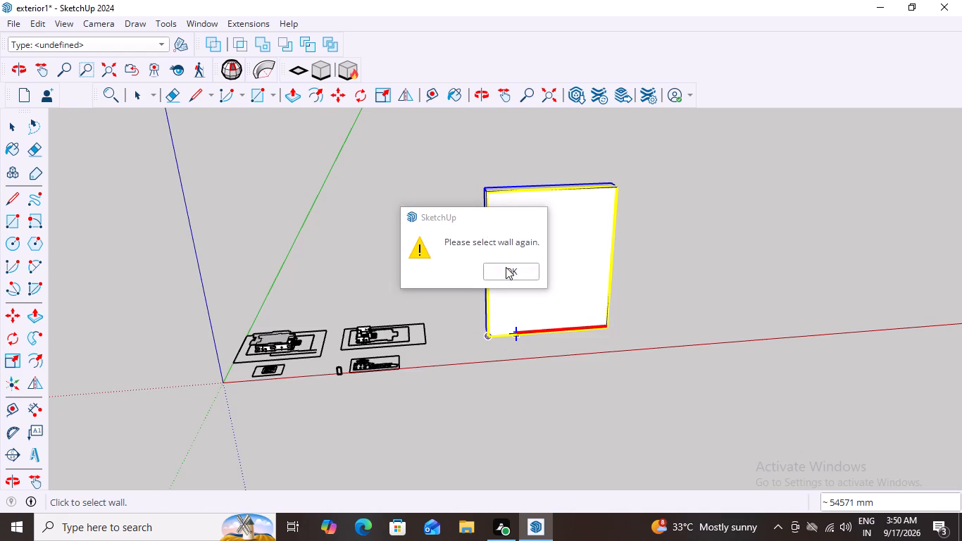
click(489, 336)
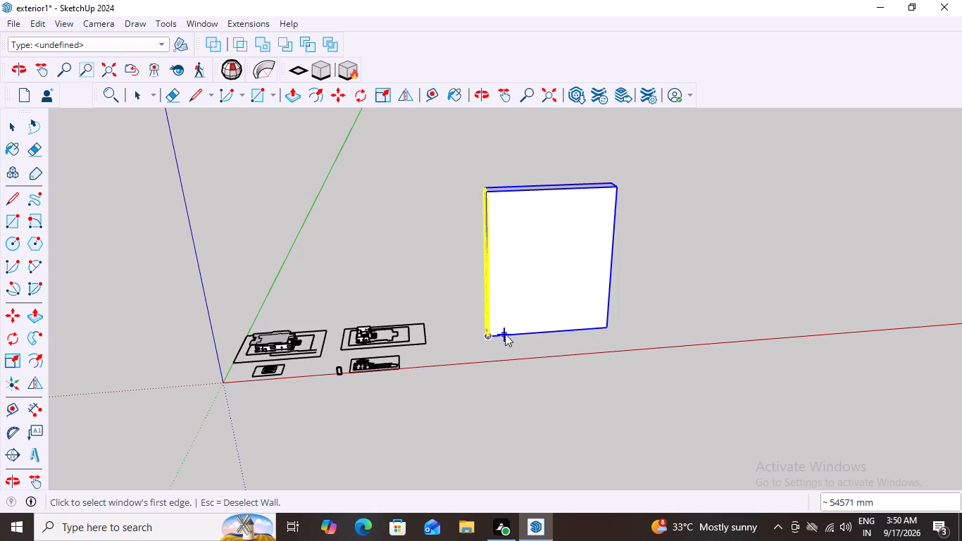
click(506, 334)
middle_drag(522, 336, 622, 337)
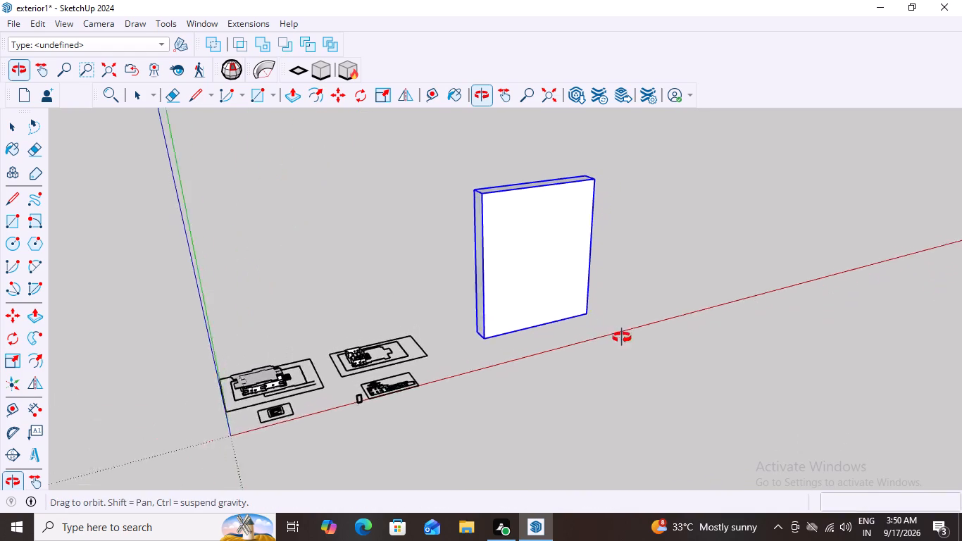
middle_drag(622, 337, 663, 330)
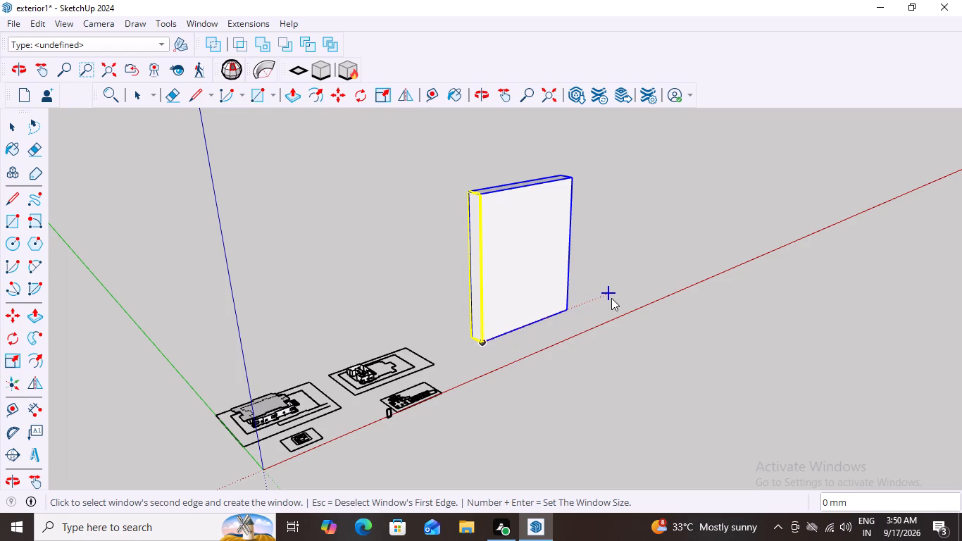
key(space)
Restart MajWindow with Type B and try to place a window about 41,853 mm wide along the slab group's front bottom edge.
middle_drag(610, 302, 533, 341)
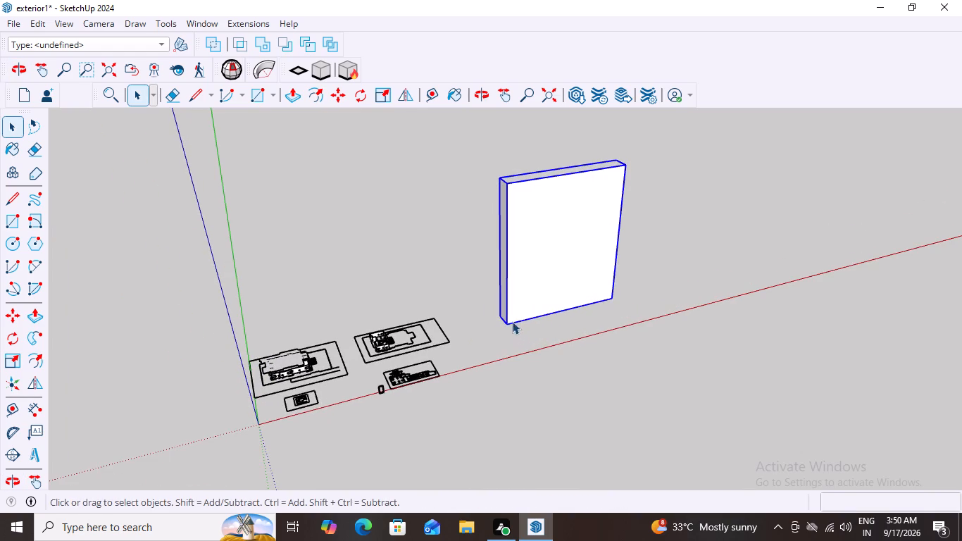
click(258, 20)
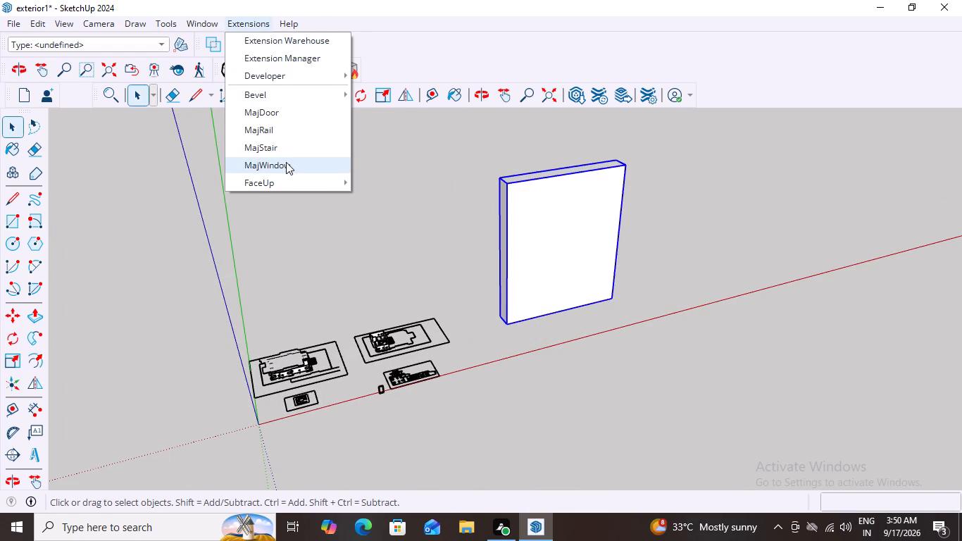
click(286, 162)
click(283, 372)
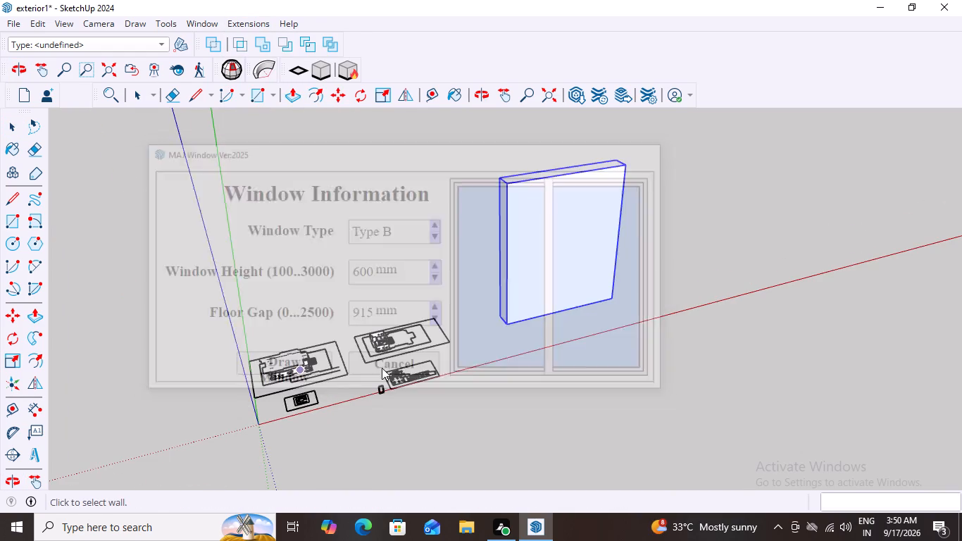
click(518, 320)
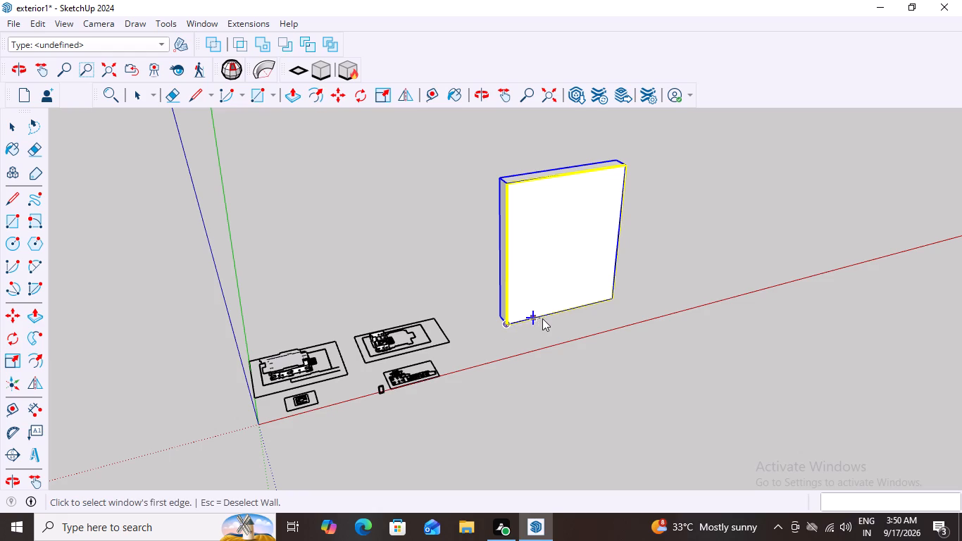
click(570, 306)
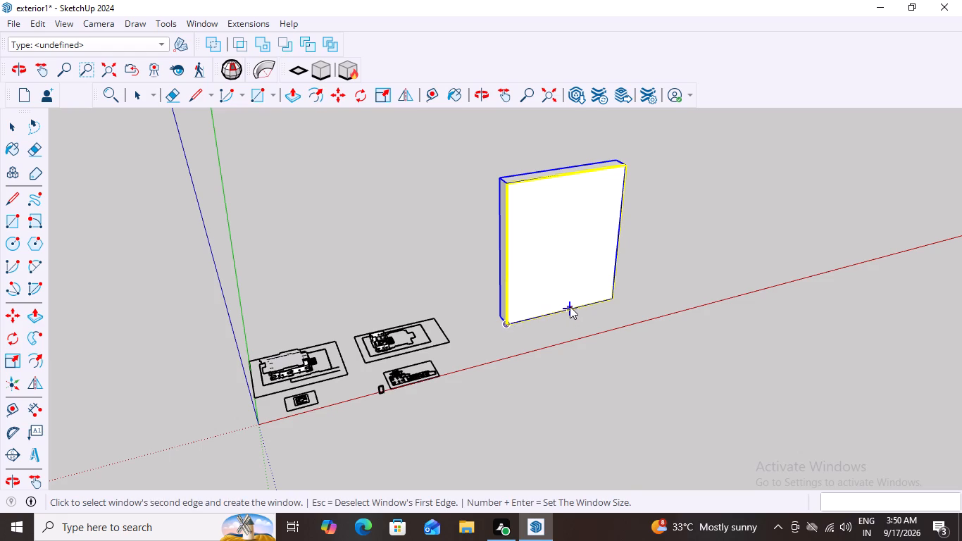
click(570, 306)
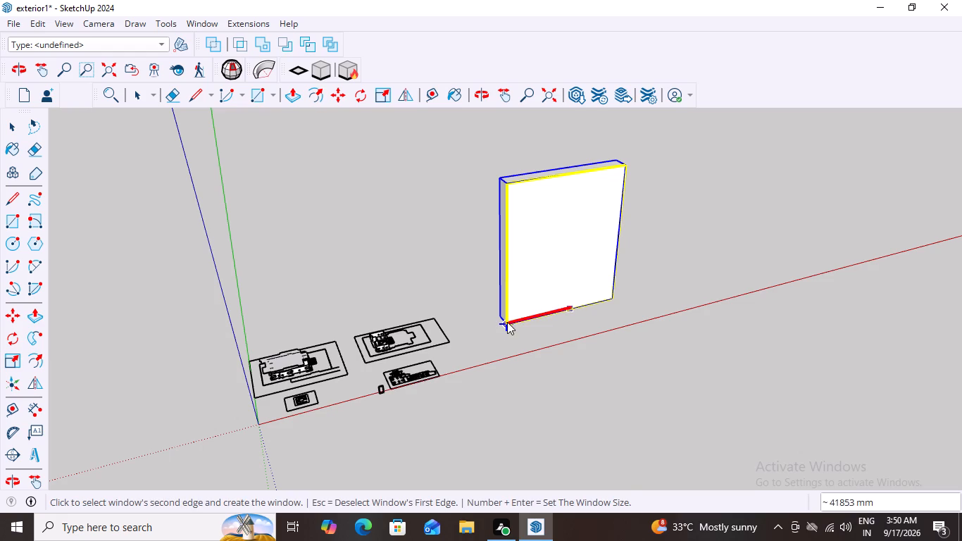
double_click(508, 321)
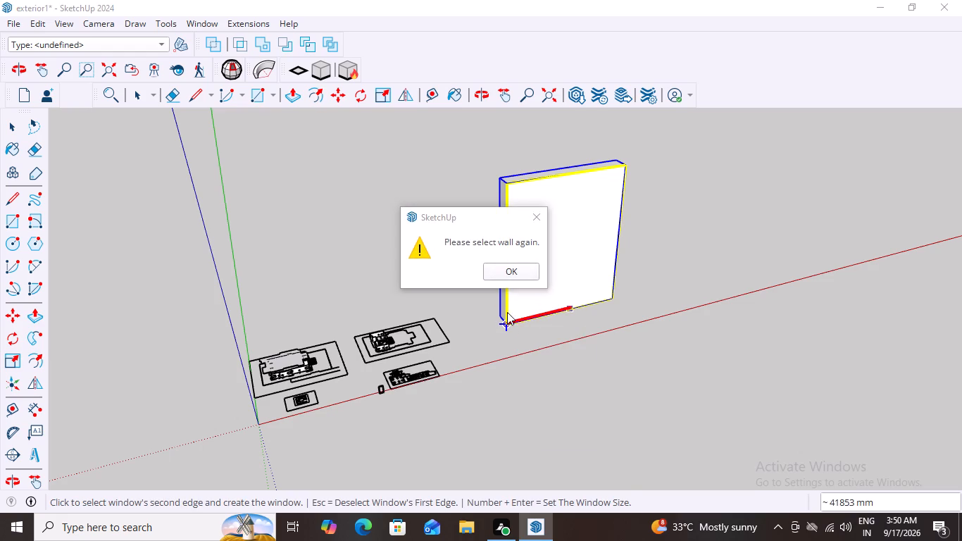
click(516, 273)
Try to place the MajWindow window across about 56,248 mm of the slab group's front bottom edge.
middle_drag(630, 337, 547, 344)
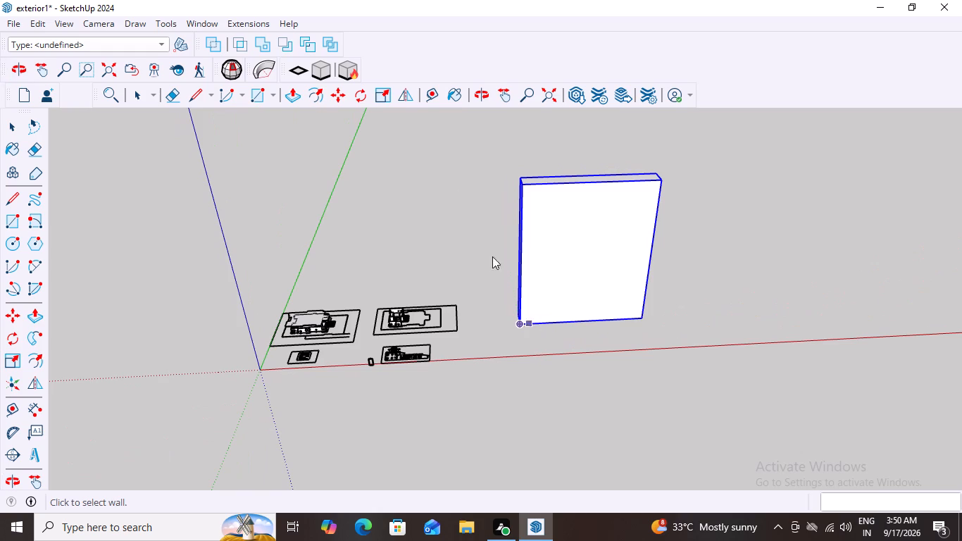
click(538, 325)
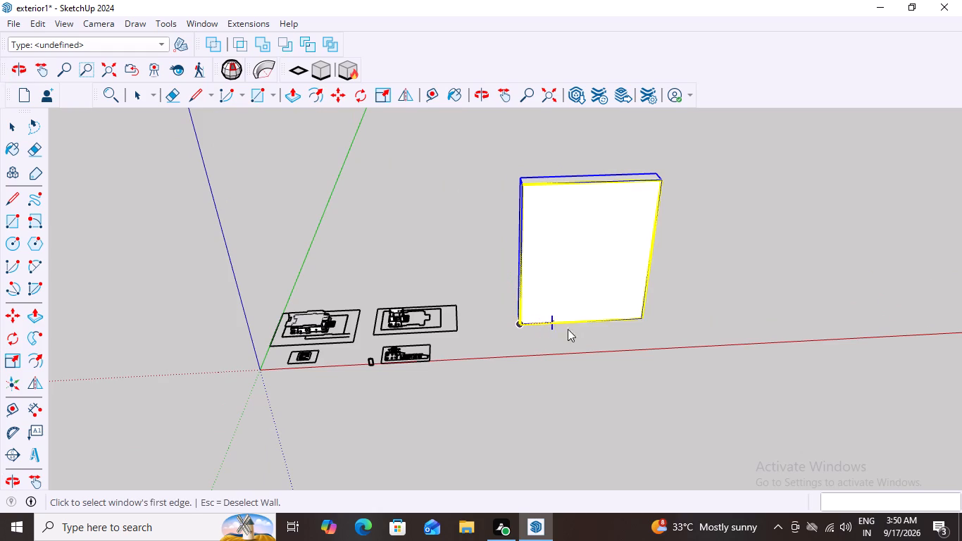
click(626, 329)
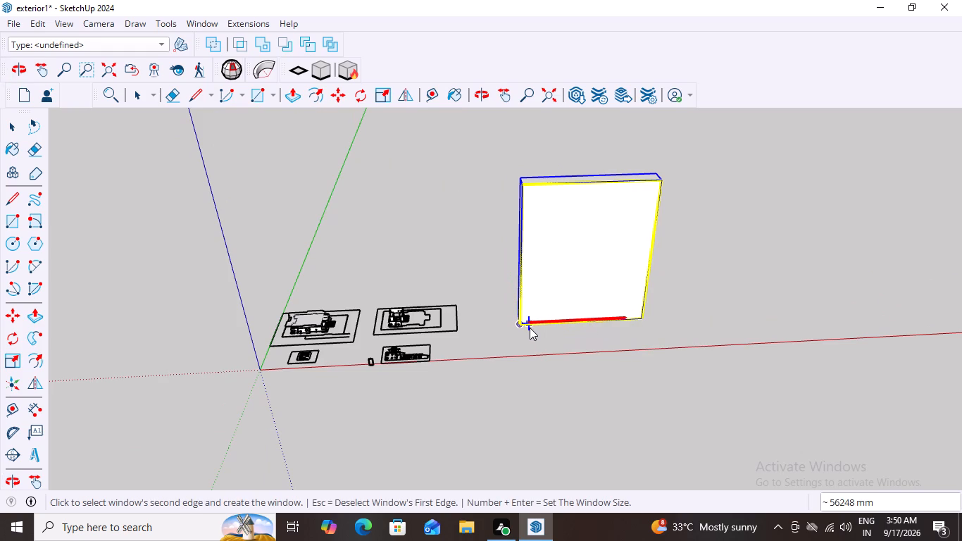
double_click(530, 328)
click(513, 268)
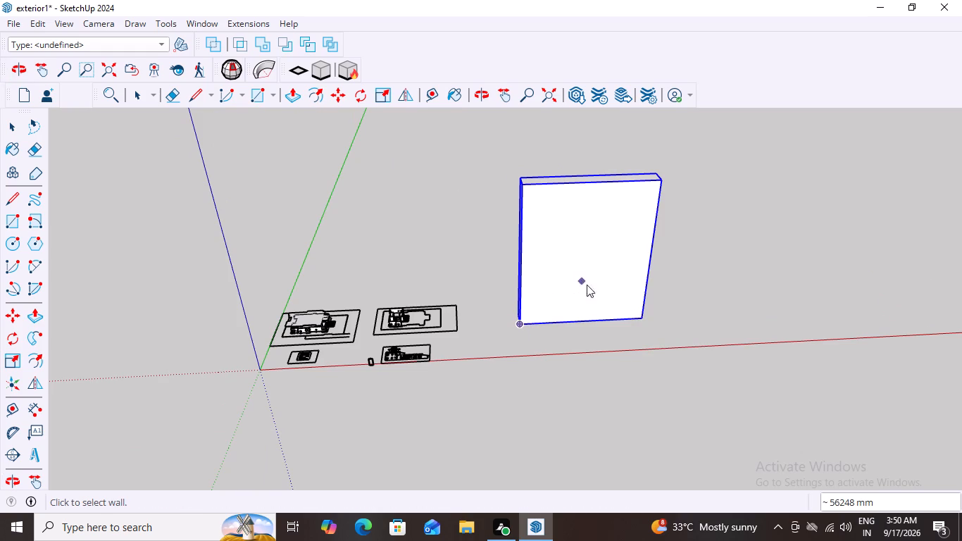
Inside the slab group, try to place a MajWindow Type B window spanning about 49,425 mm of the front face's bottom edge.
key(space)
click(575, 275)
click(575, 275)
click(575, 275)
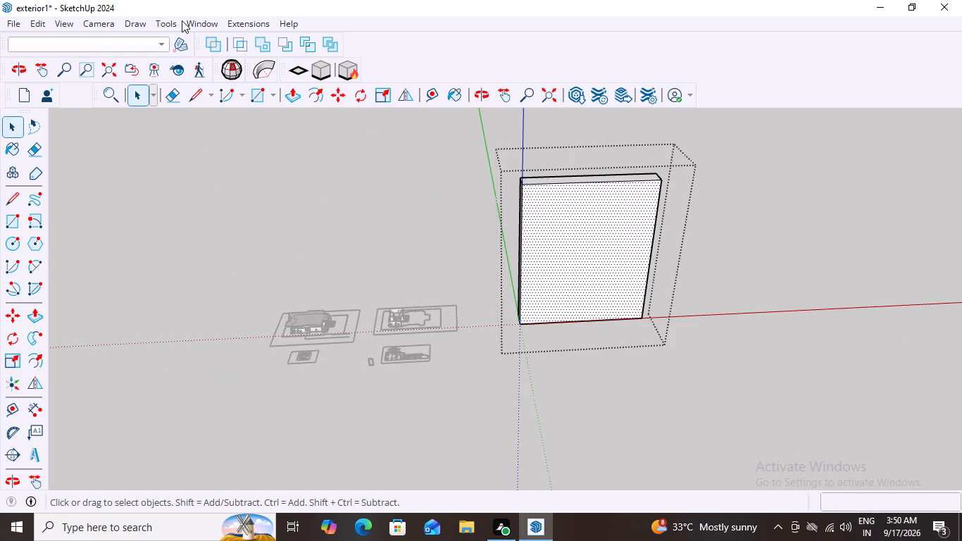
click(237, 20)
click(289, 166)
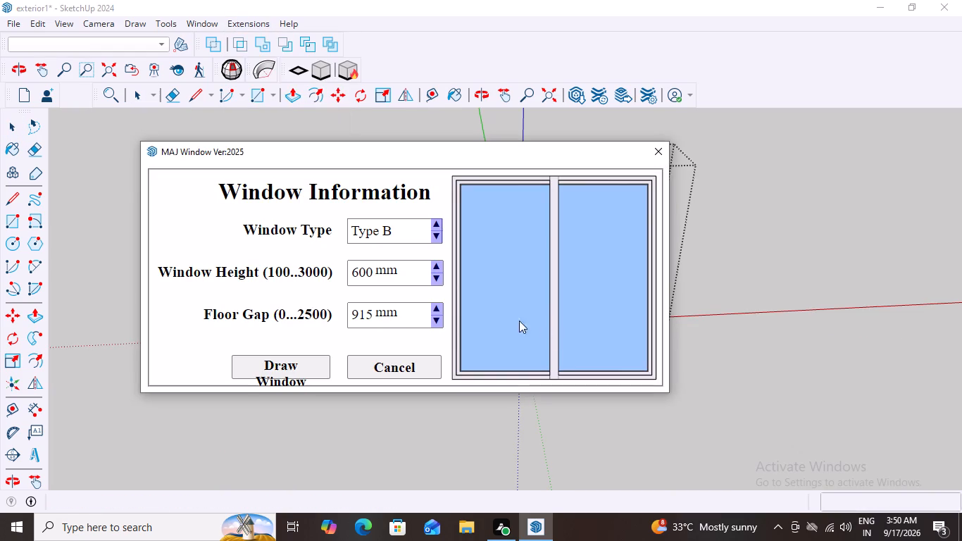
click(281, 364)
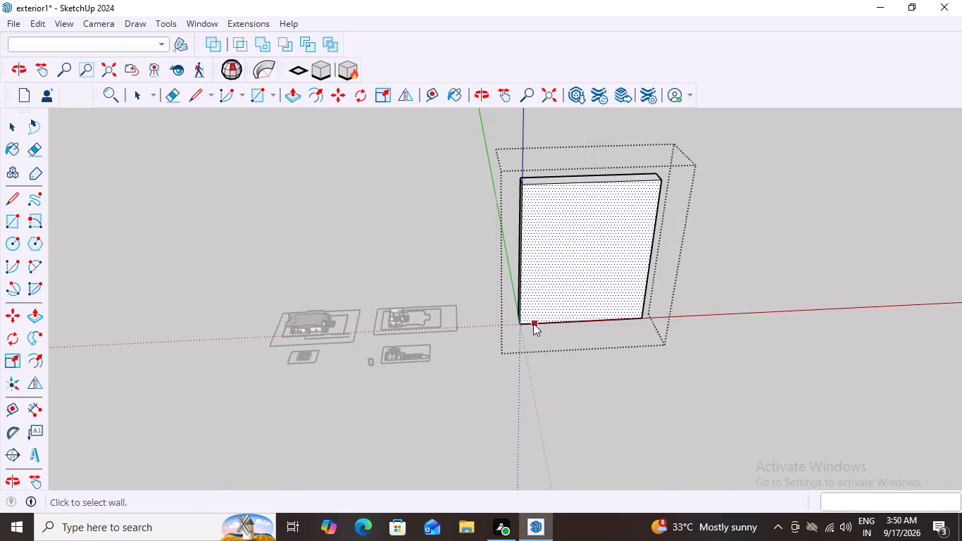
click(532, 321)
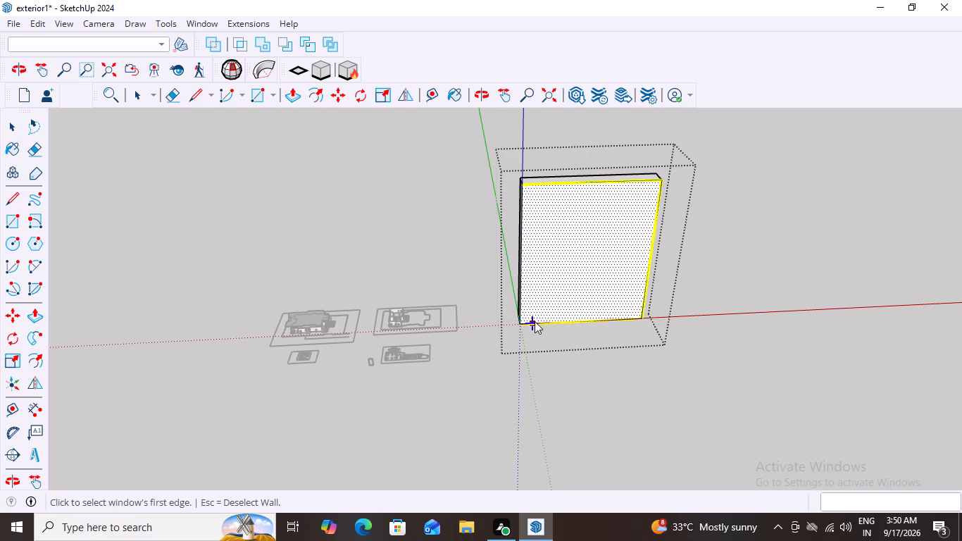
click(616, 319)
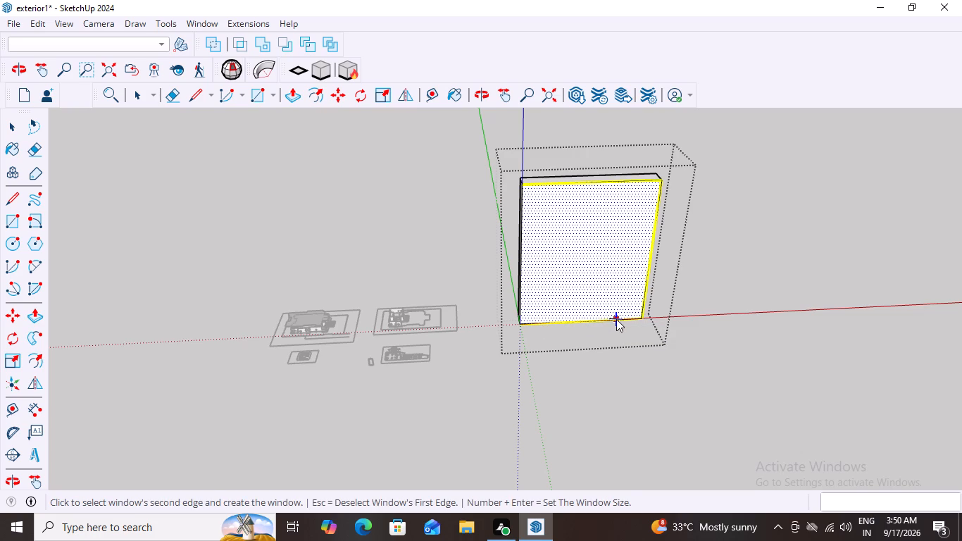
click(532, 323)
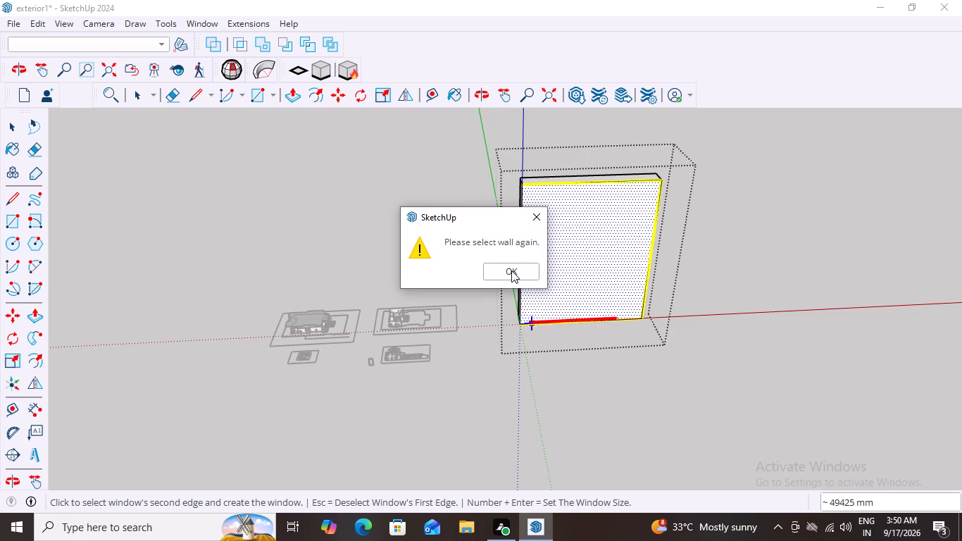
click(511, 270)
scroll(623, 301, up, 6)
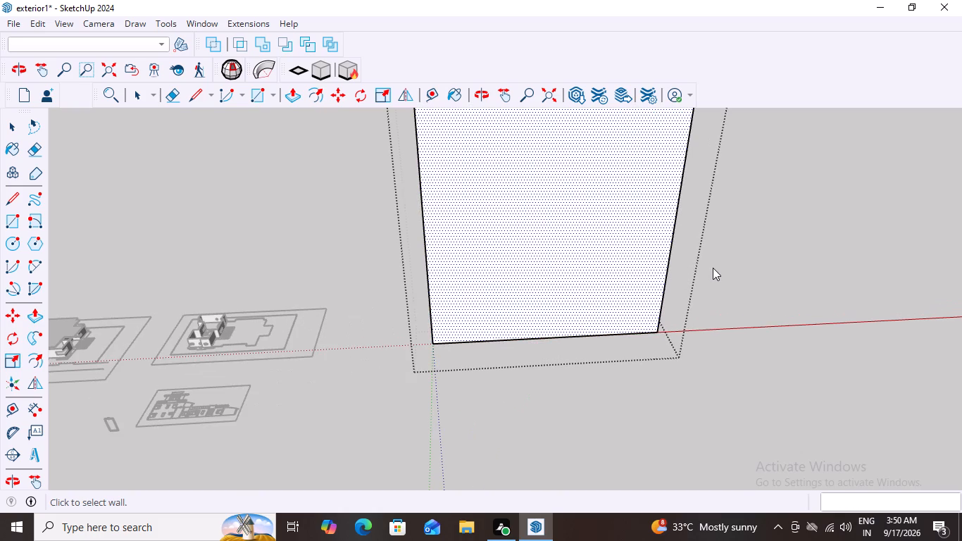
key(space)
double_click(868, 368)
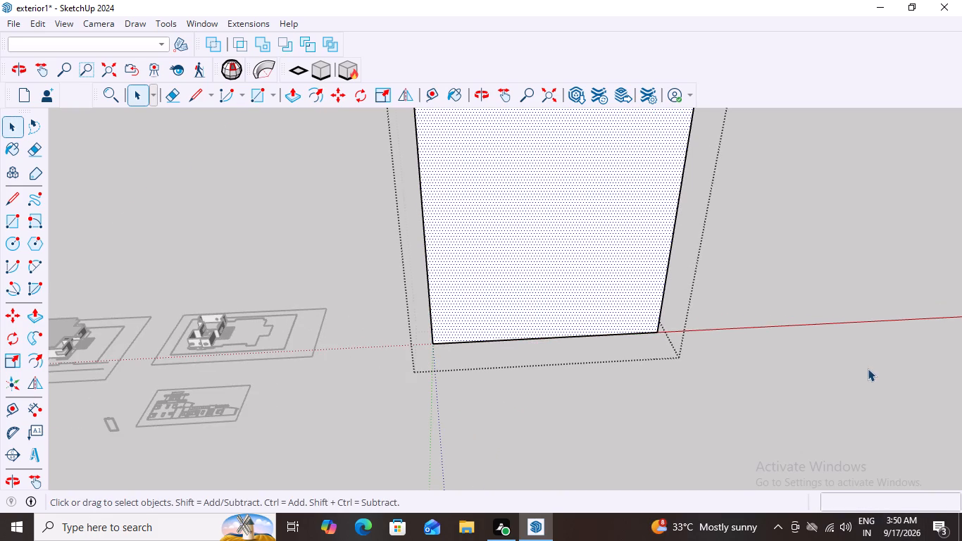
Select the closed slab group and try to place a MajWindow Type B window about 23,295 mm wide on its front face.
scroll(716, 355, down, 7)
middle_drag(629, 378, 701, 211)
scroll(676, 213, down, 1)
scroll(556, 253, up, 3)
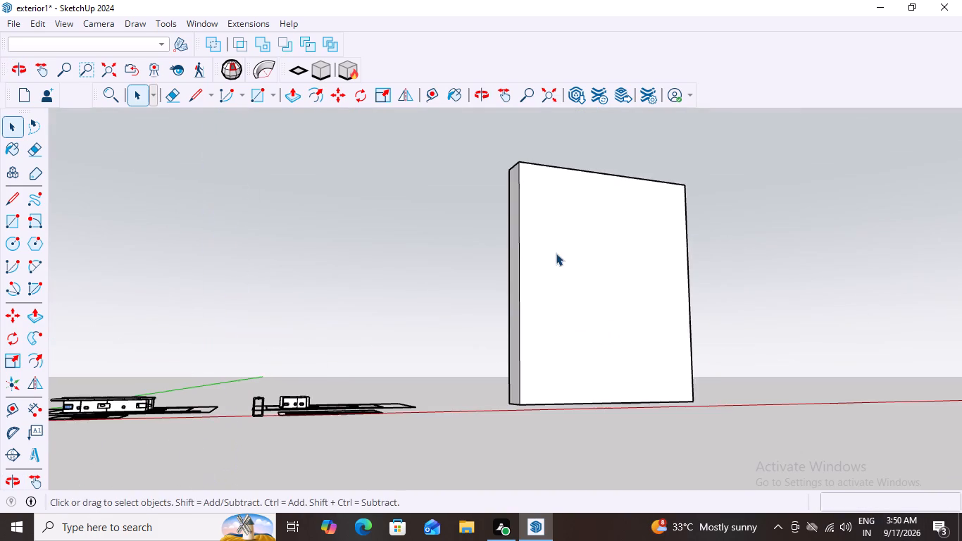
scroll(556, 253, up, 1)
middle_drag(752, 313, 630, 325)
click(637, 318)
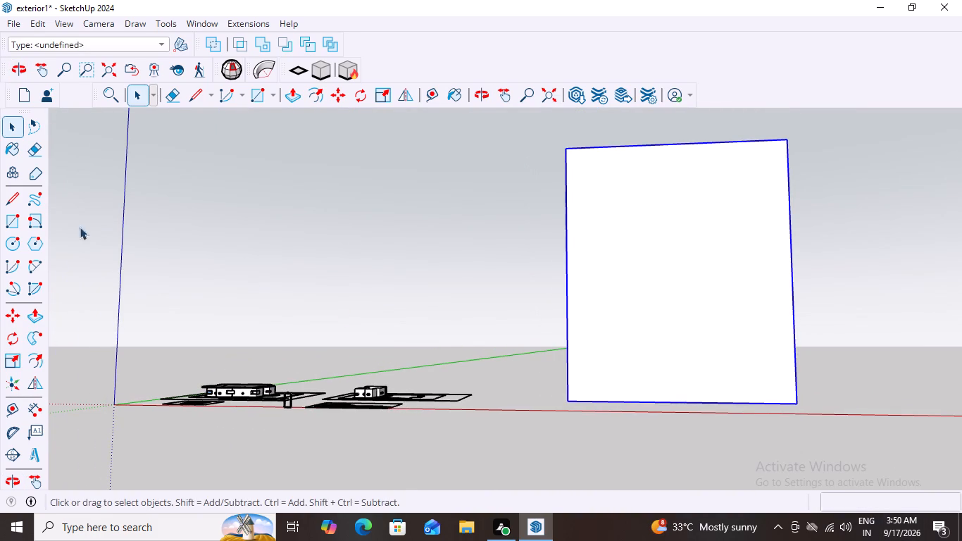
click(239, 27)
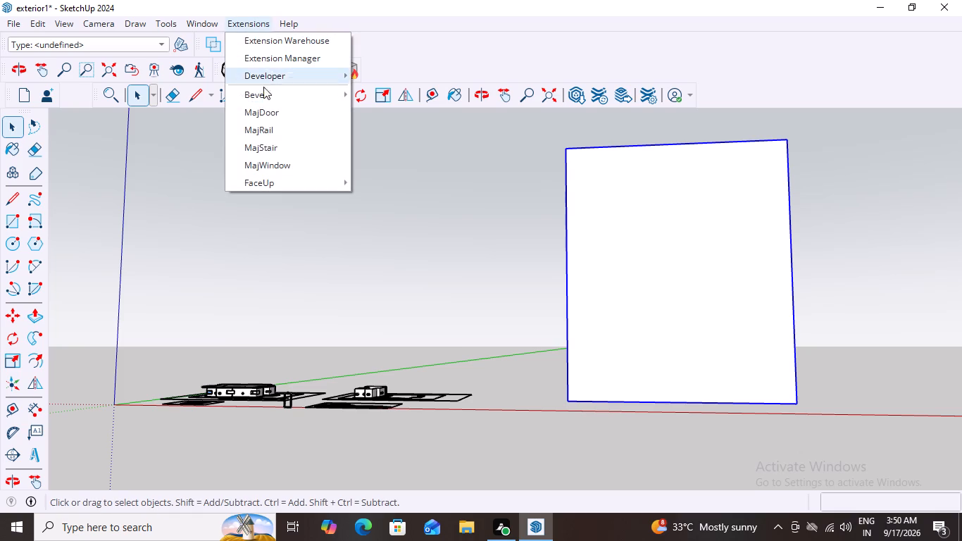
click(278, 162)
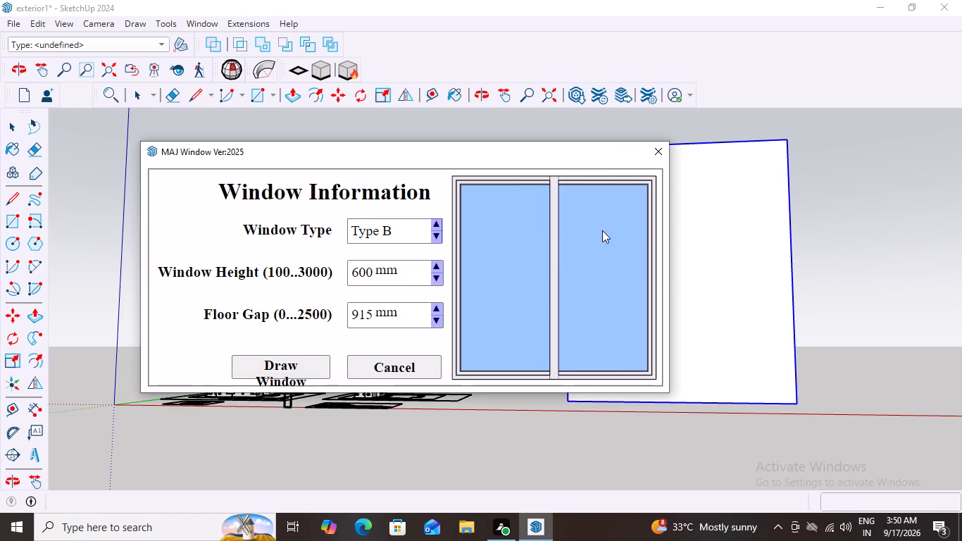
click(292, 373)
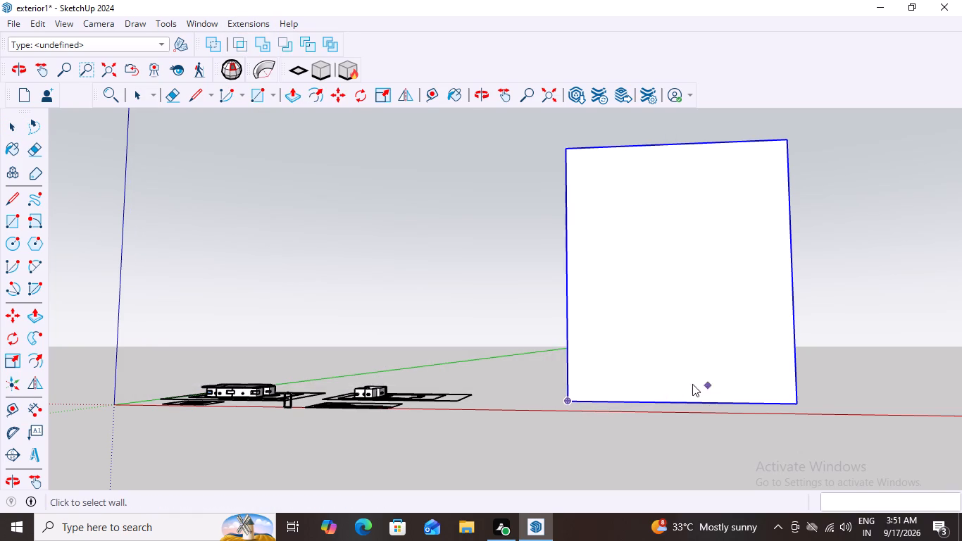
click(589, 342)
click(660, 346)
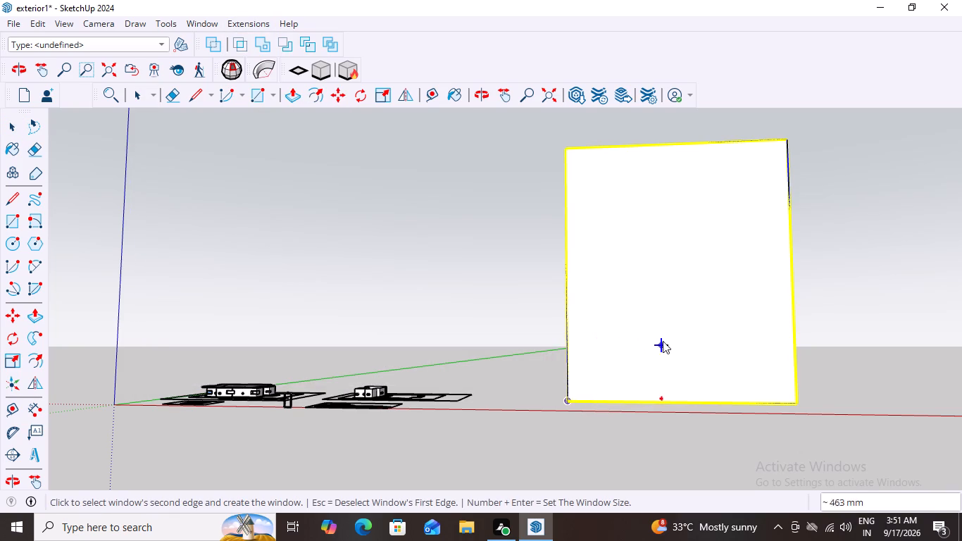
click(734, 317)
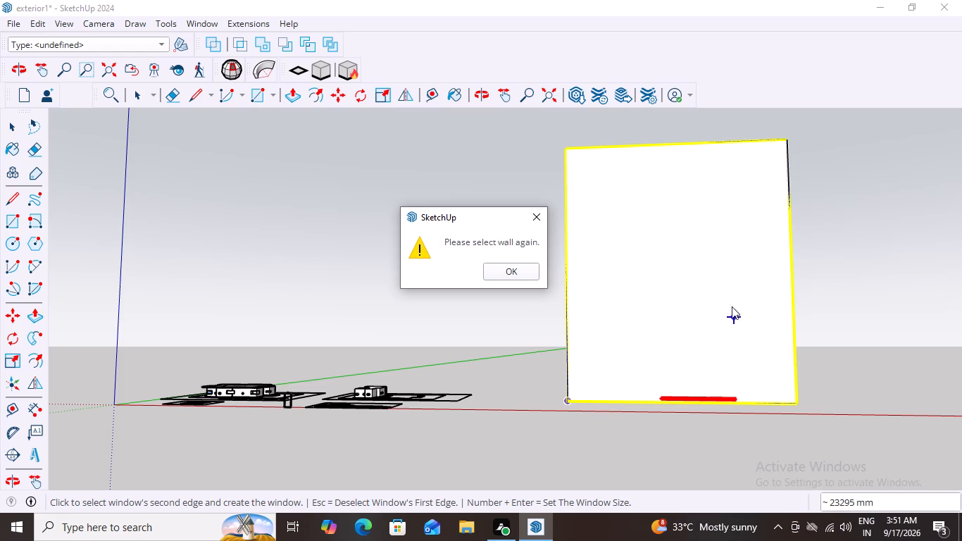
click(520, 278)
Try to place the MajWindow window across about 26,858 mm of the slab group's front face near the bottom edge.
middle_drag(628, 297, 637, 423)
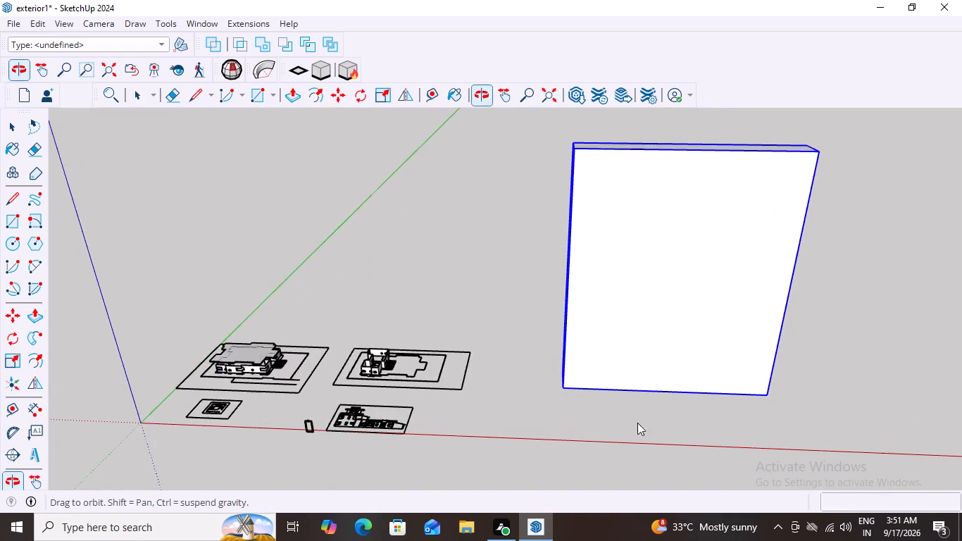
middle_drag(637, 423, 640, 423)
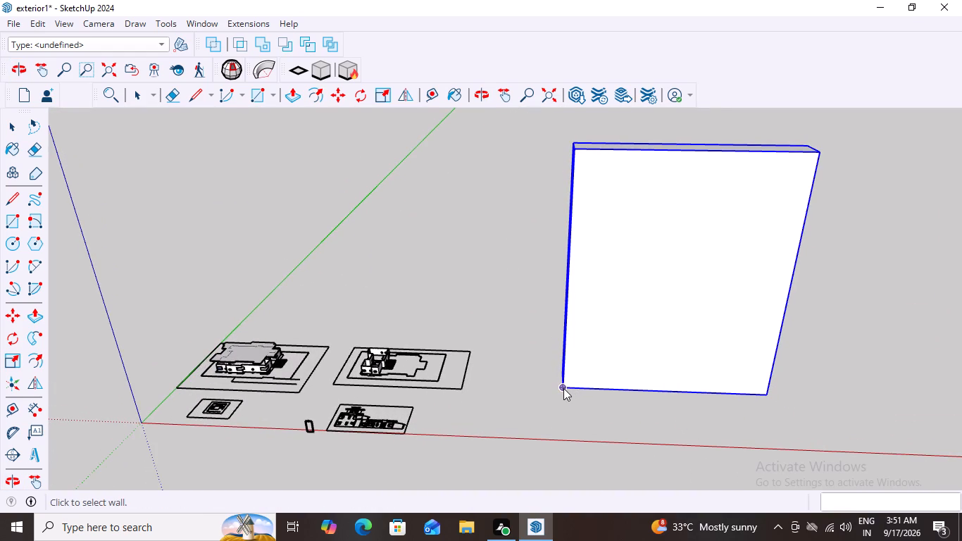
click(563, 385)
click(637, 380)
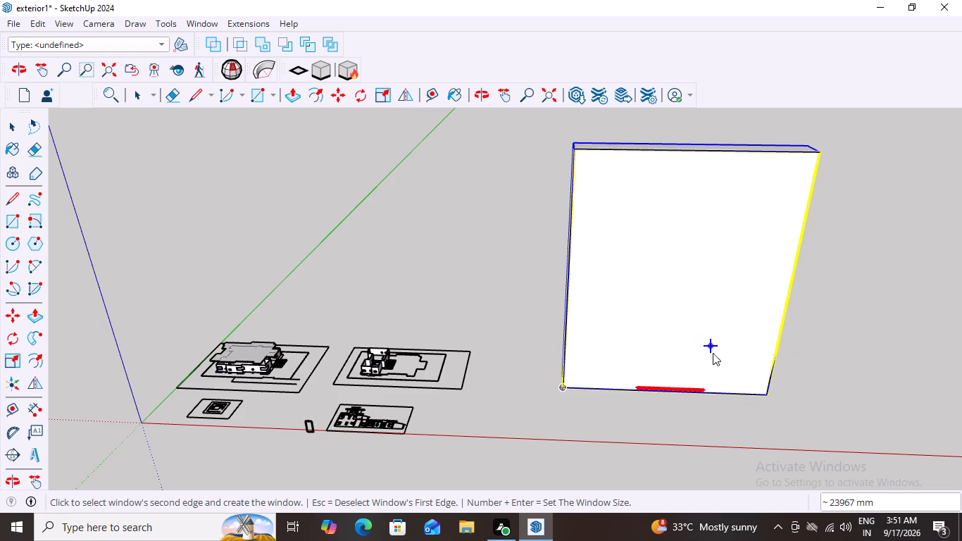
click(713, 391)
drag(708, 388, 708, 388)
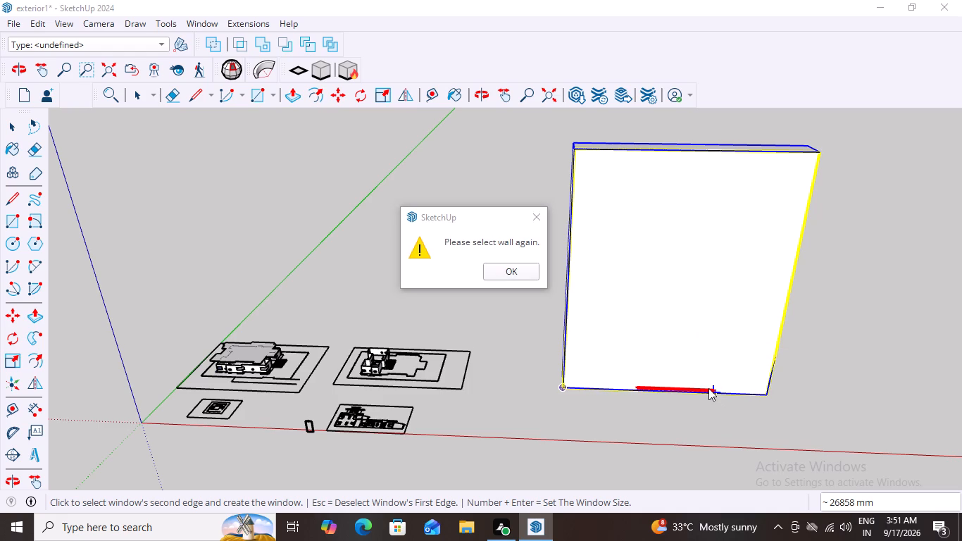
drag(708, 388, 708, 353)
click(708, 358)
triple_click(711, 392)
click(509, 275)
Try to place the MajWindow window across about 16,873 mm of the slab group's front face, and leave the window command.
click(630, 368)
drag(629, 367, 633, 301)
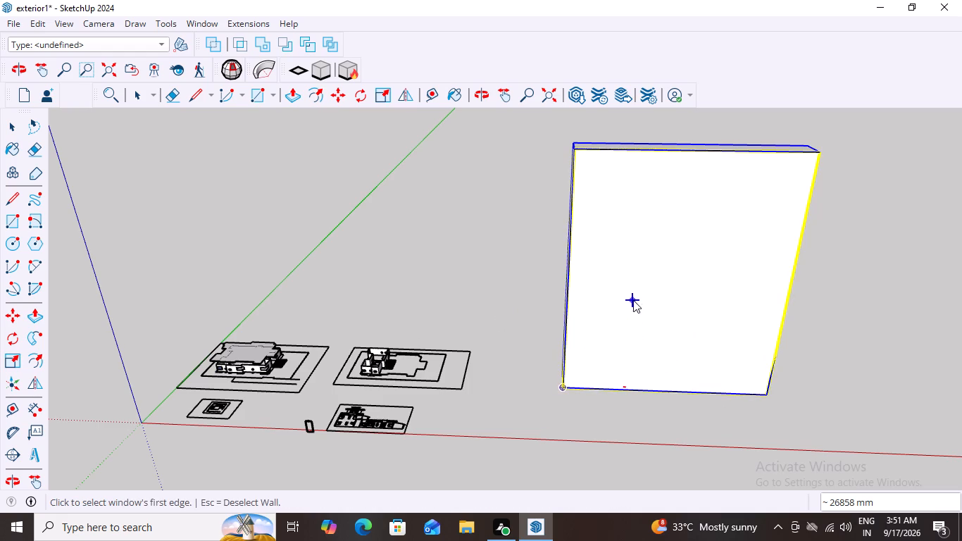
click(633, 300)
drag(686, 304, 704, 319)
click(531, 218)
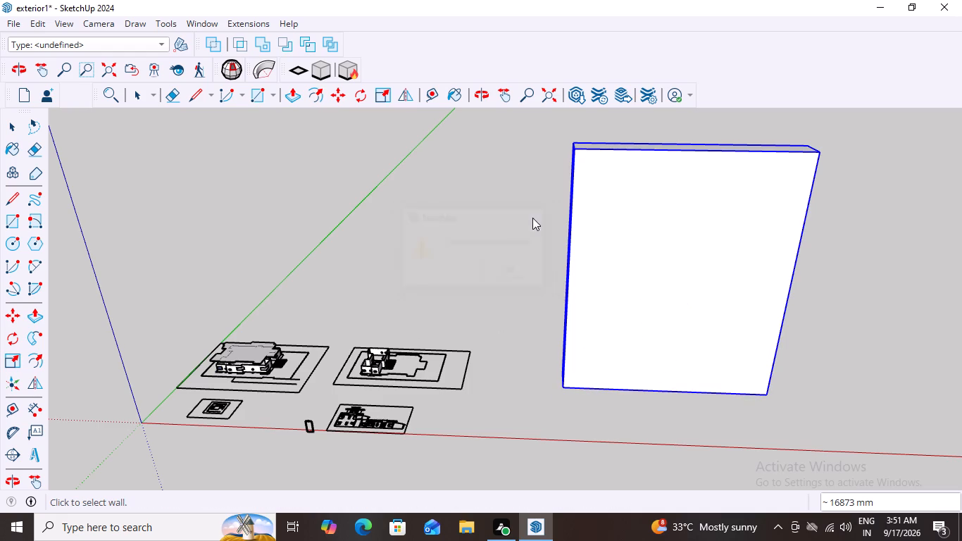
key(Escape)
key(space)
Open the slab group for editing.
triple_click(654, 270)
key(space)
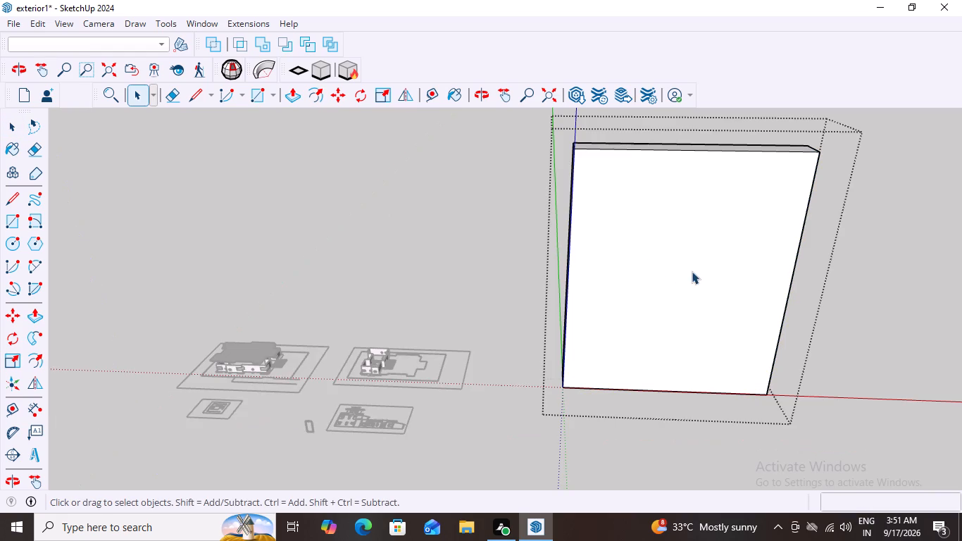
middle_drag(787, 225, 766, 223)
drag(777, 223, 539, 323)
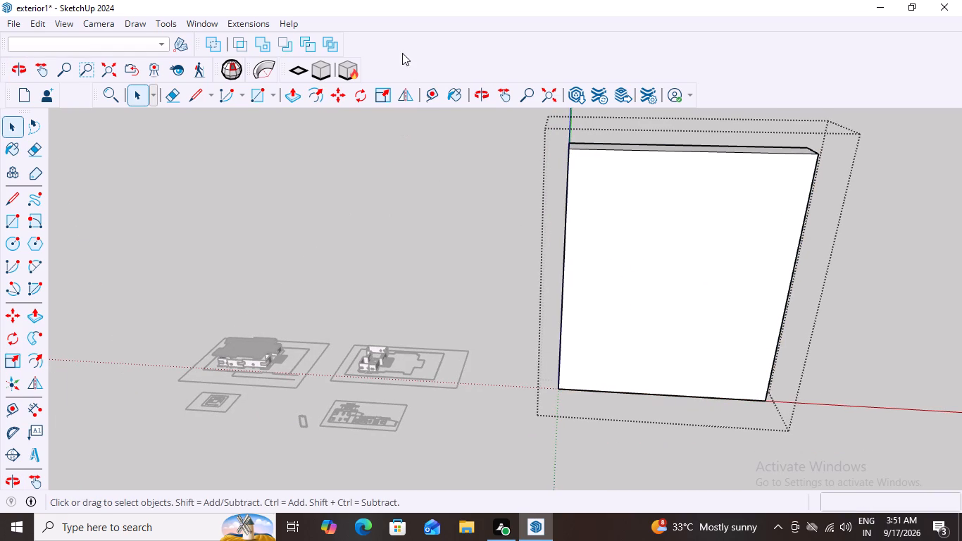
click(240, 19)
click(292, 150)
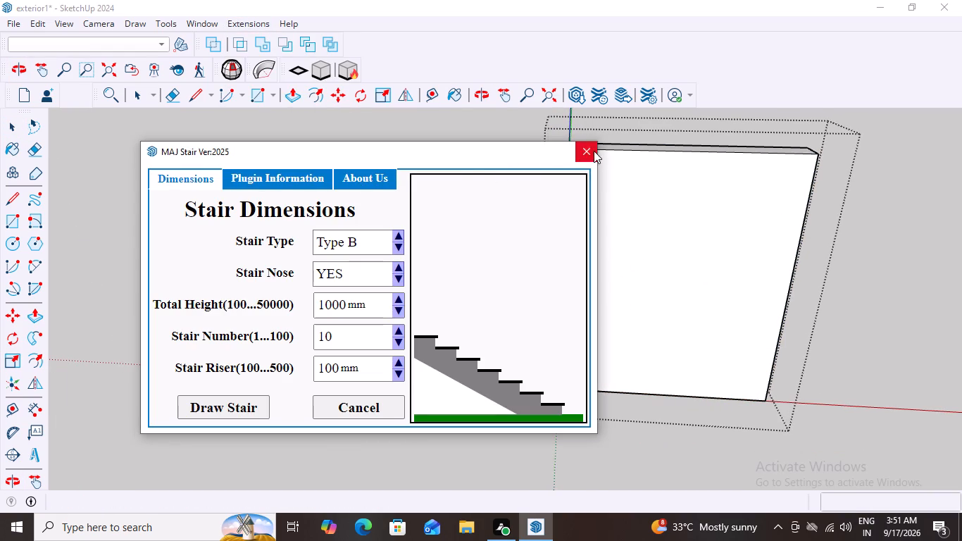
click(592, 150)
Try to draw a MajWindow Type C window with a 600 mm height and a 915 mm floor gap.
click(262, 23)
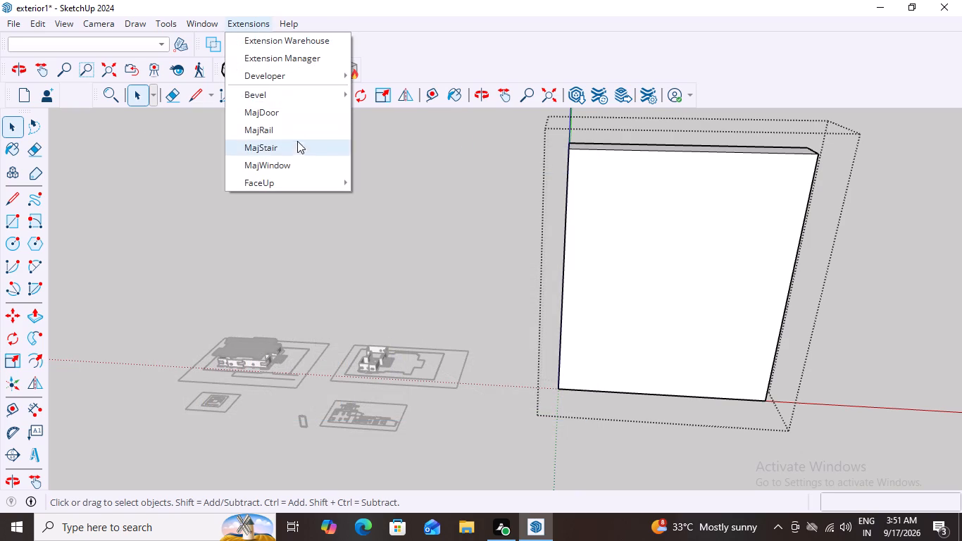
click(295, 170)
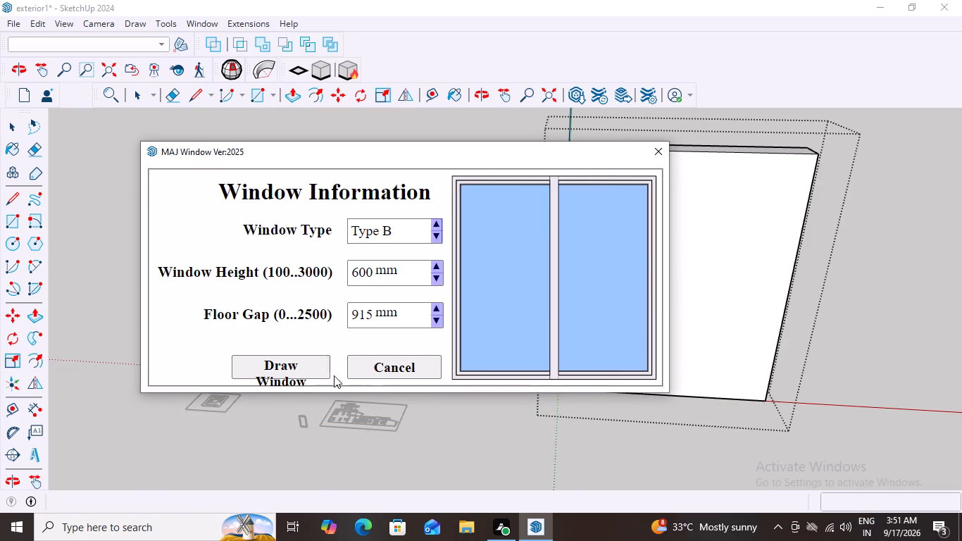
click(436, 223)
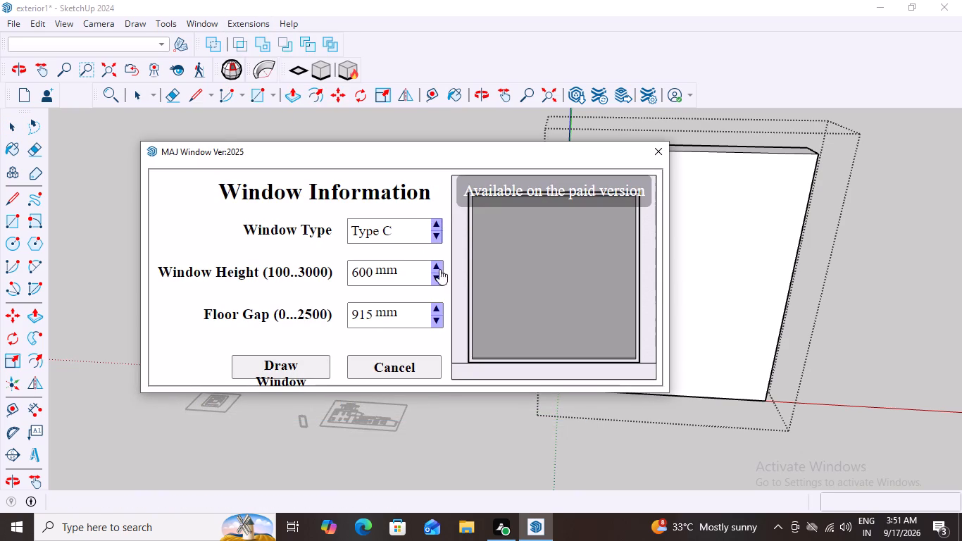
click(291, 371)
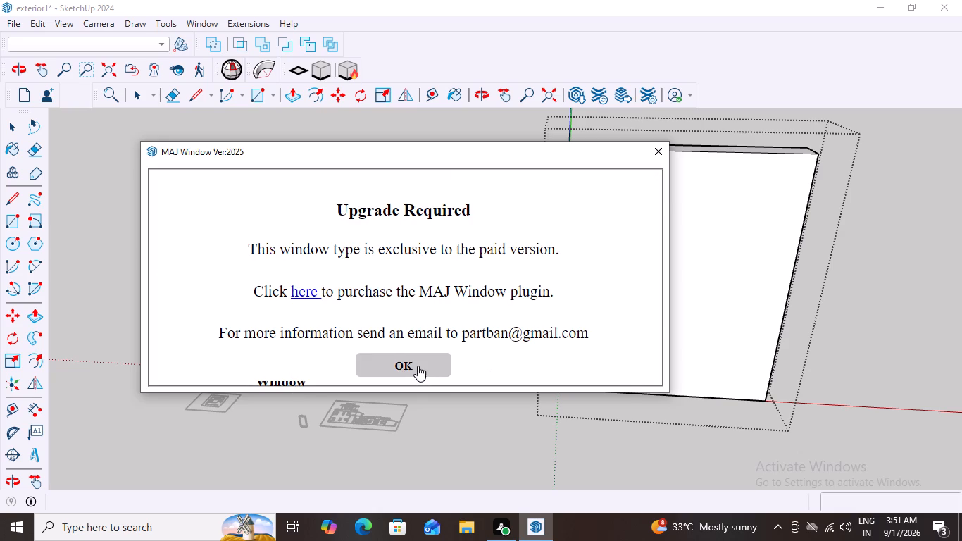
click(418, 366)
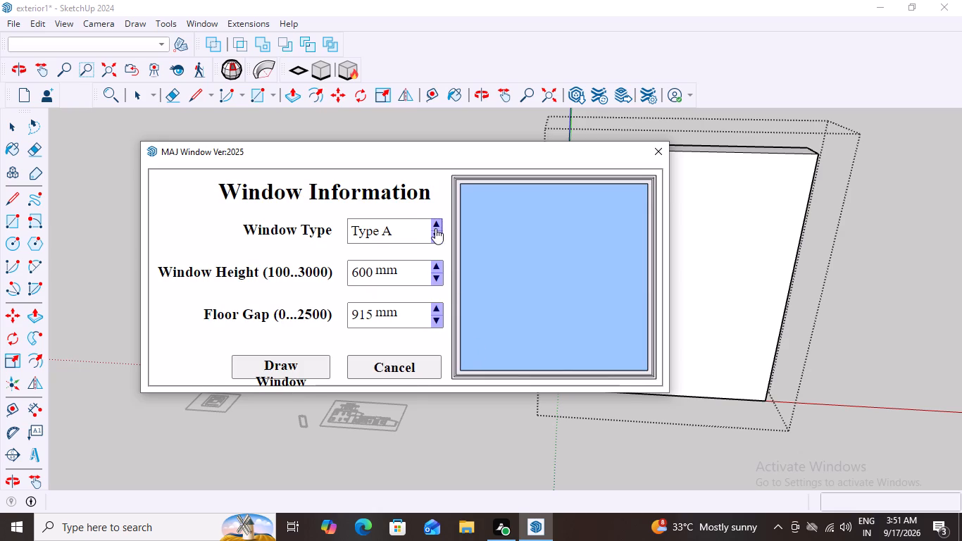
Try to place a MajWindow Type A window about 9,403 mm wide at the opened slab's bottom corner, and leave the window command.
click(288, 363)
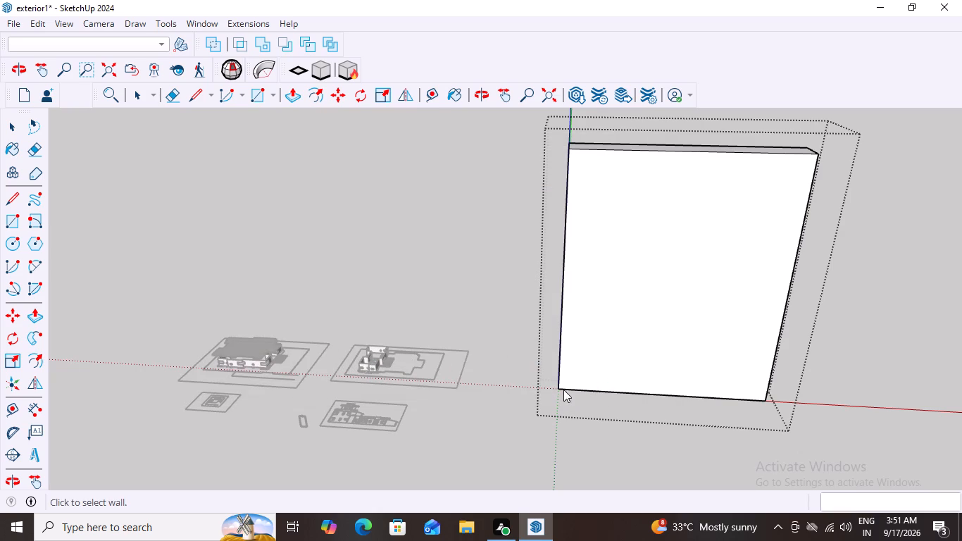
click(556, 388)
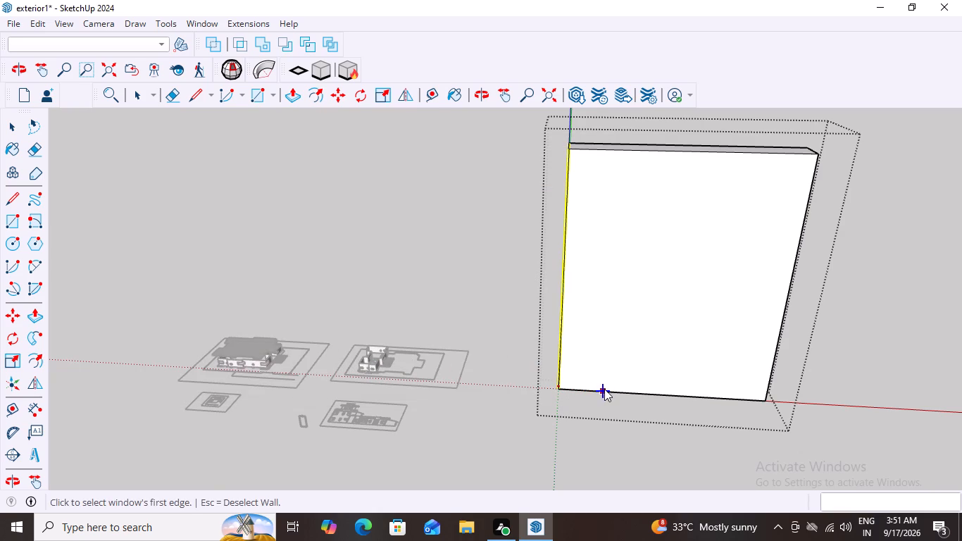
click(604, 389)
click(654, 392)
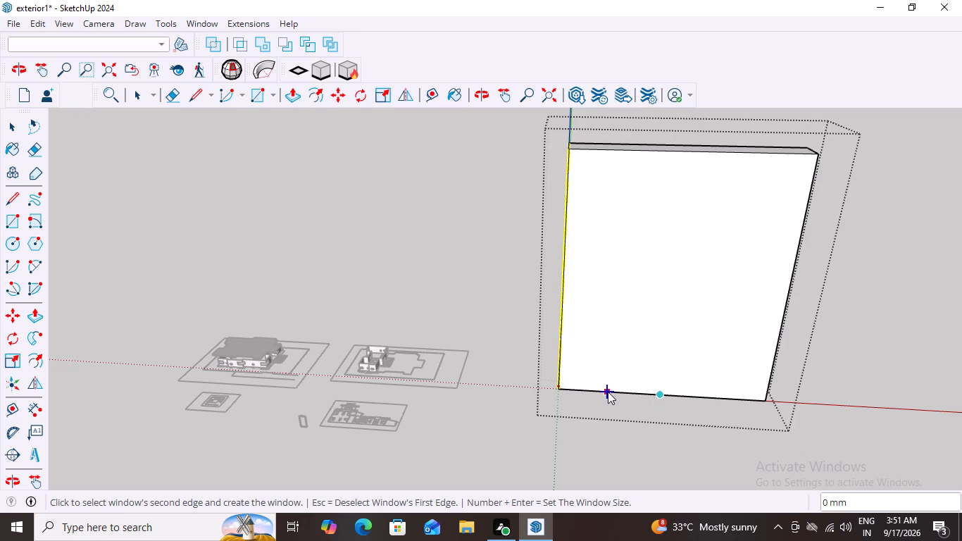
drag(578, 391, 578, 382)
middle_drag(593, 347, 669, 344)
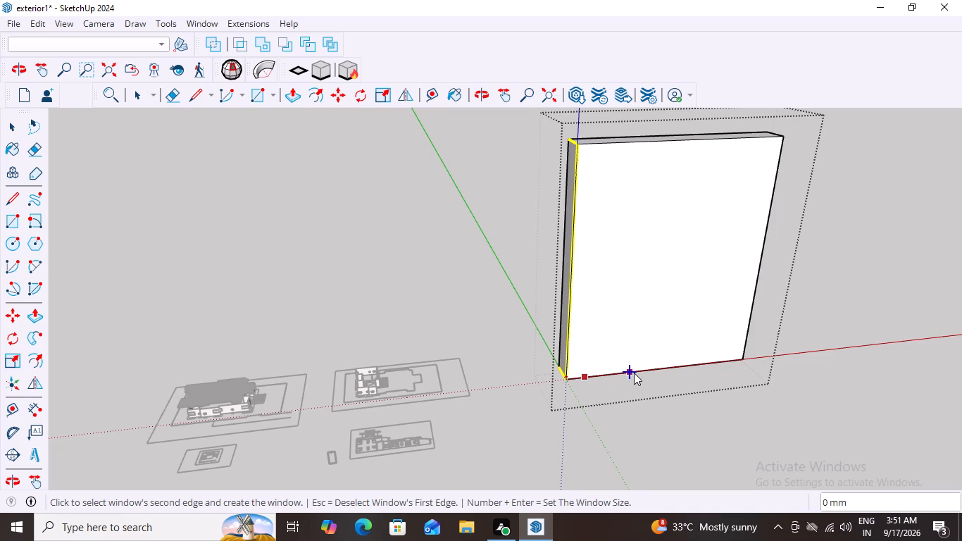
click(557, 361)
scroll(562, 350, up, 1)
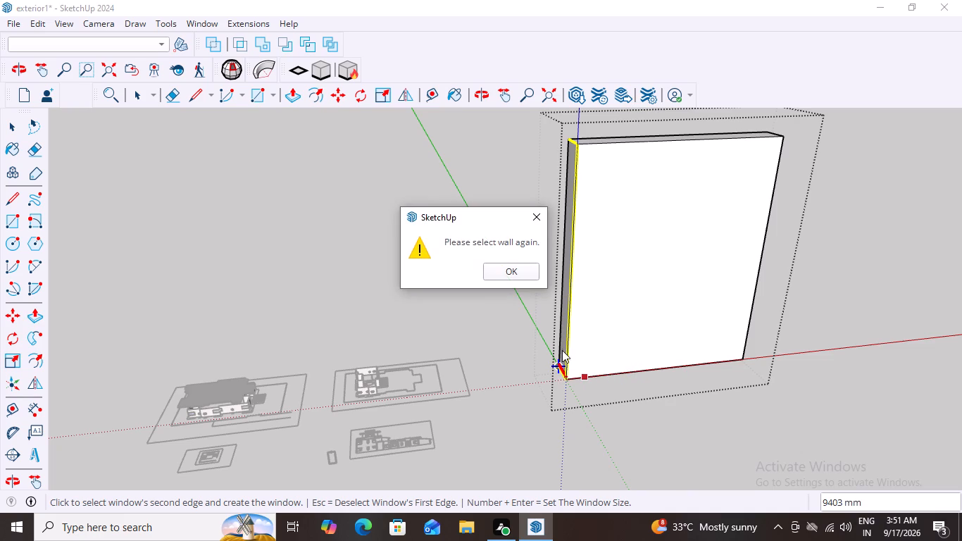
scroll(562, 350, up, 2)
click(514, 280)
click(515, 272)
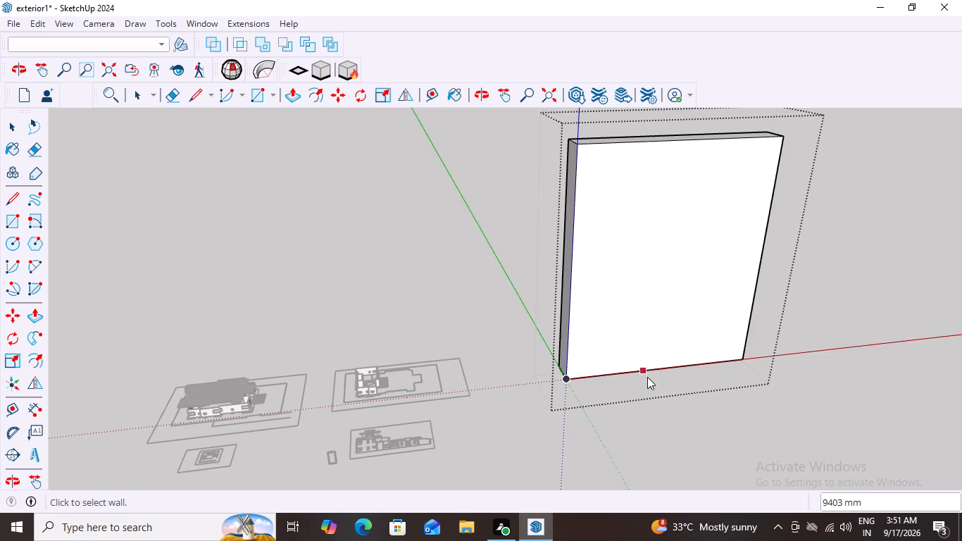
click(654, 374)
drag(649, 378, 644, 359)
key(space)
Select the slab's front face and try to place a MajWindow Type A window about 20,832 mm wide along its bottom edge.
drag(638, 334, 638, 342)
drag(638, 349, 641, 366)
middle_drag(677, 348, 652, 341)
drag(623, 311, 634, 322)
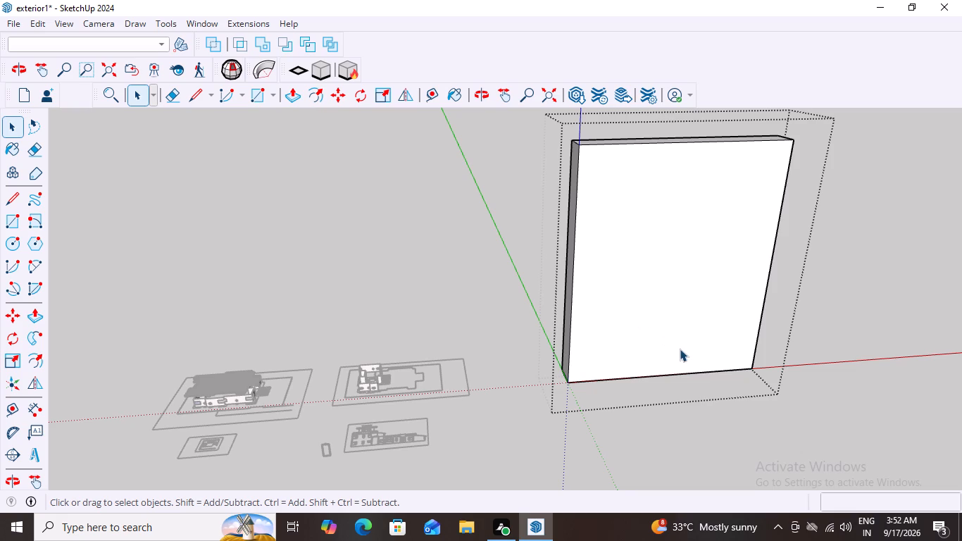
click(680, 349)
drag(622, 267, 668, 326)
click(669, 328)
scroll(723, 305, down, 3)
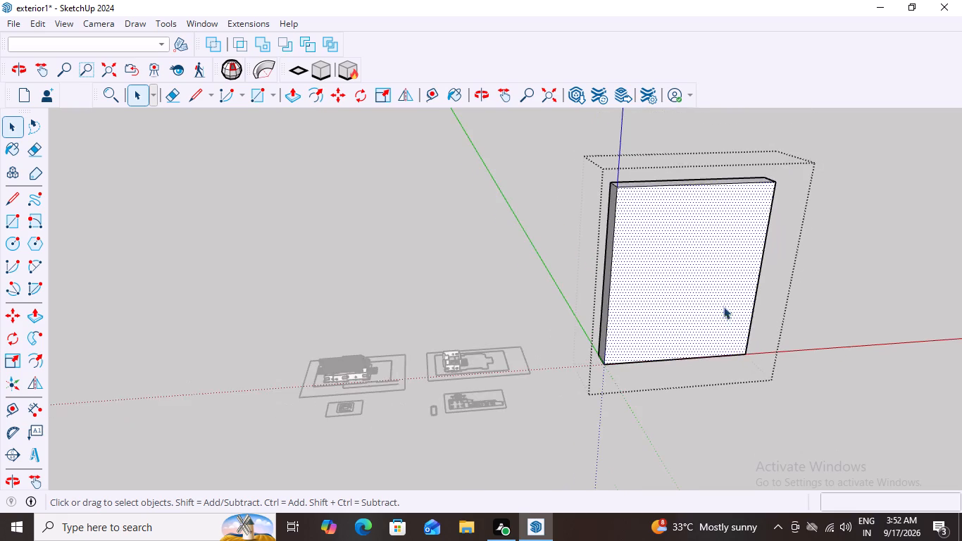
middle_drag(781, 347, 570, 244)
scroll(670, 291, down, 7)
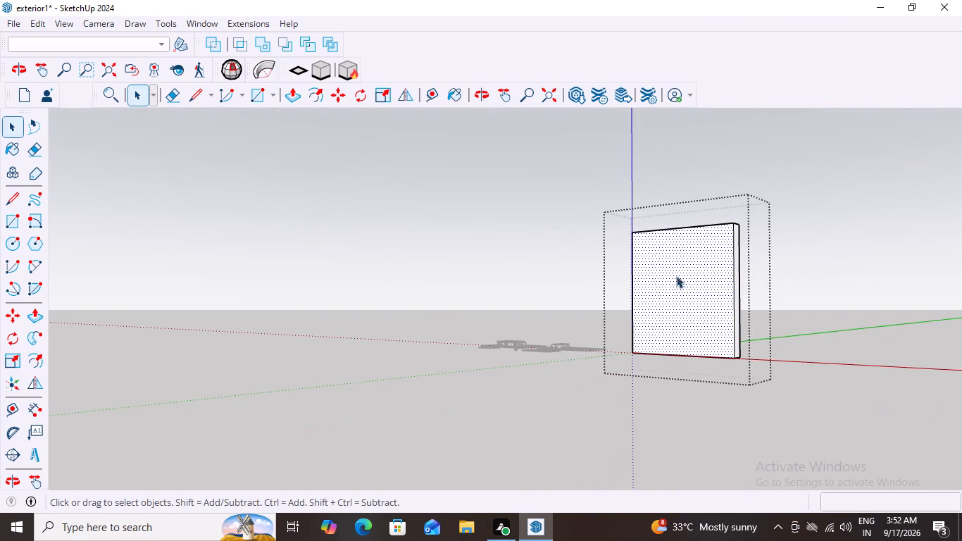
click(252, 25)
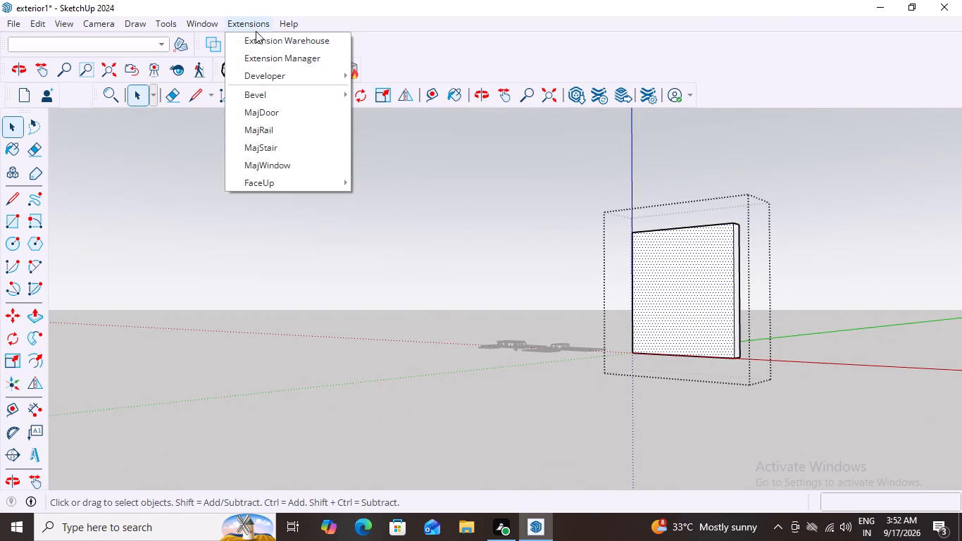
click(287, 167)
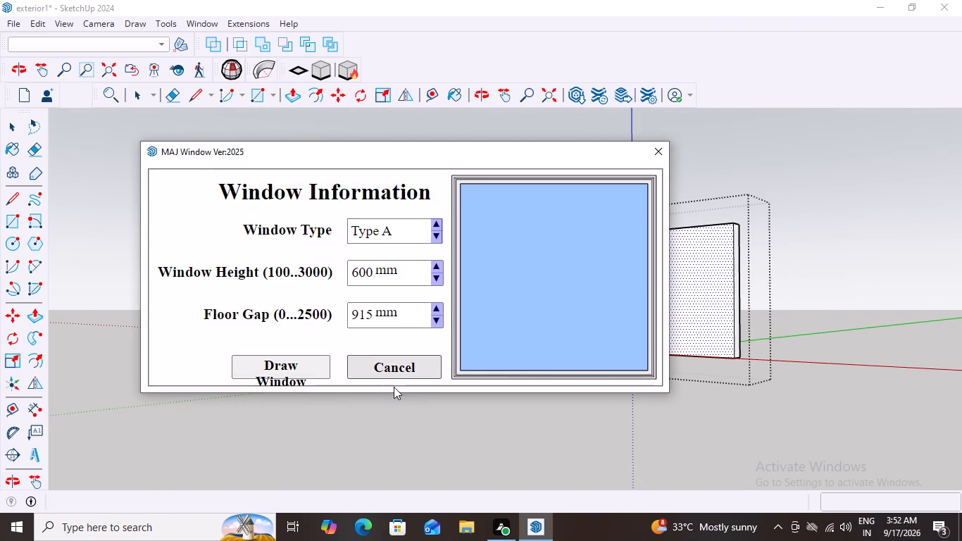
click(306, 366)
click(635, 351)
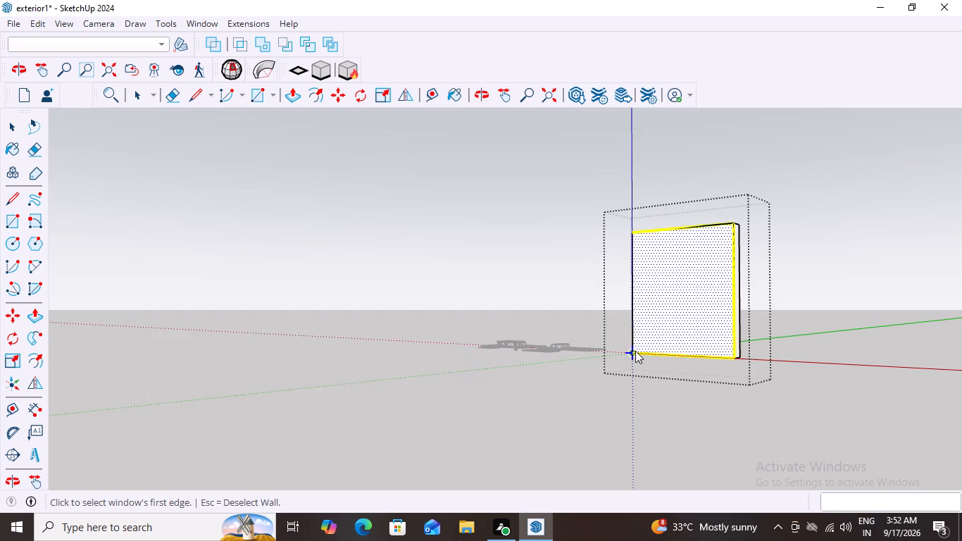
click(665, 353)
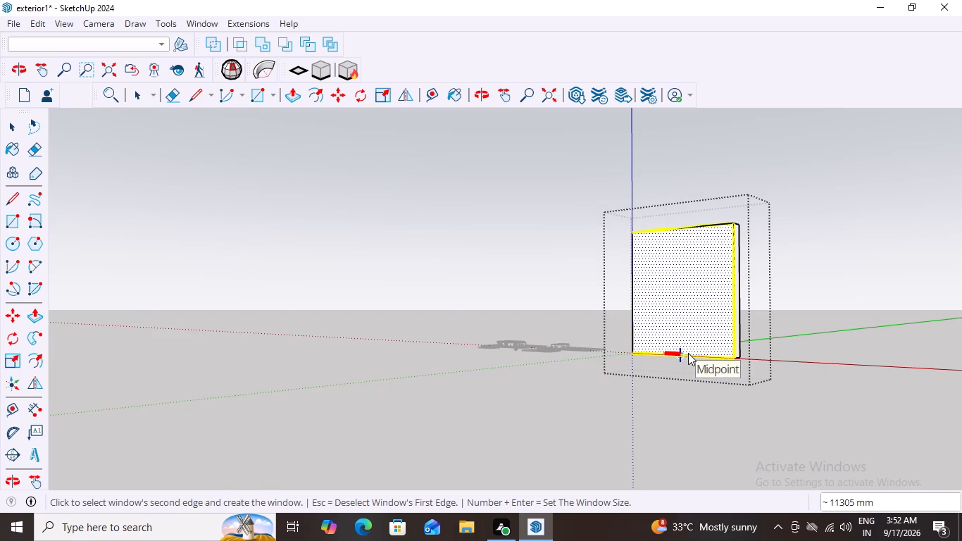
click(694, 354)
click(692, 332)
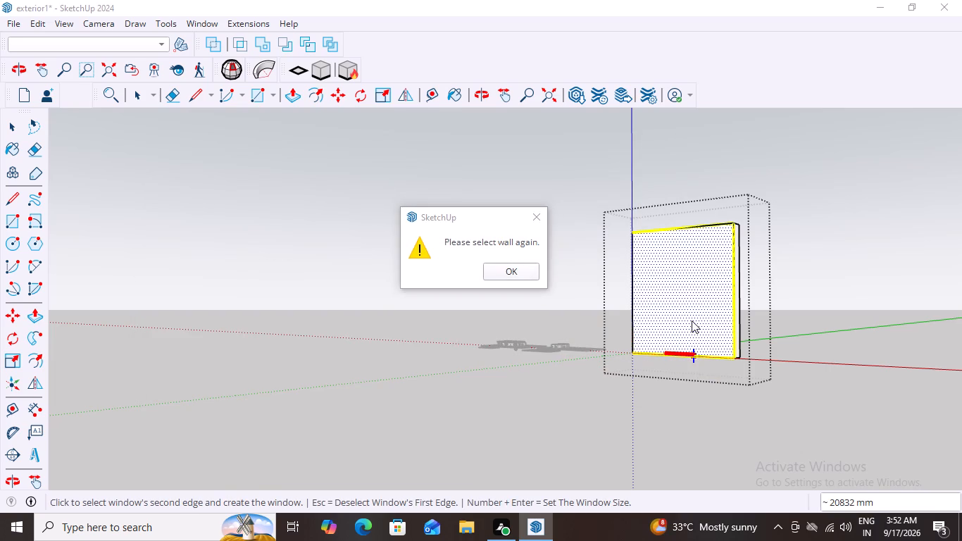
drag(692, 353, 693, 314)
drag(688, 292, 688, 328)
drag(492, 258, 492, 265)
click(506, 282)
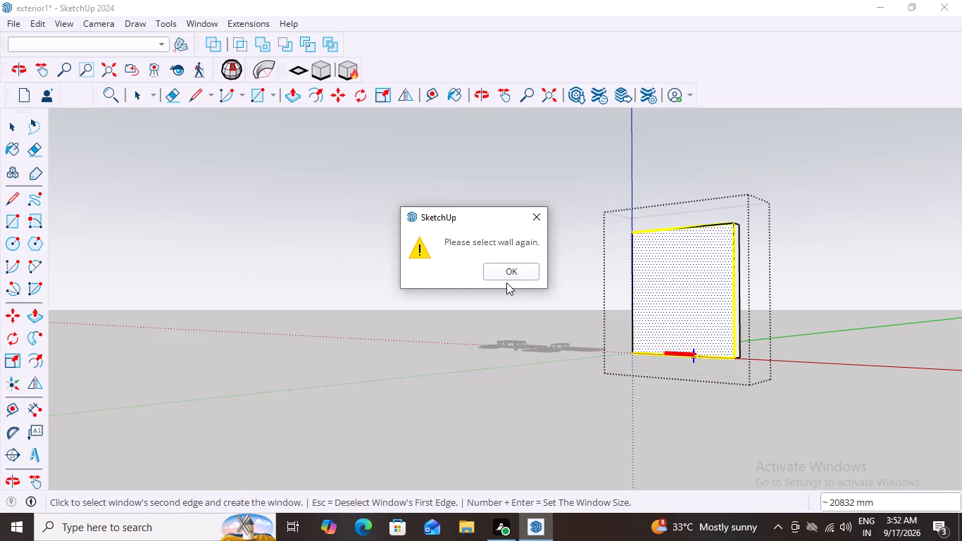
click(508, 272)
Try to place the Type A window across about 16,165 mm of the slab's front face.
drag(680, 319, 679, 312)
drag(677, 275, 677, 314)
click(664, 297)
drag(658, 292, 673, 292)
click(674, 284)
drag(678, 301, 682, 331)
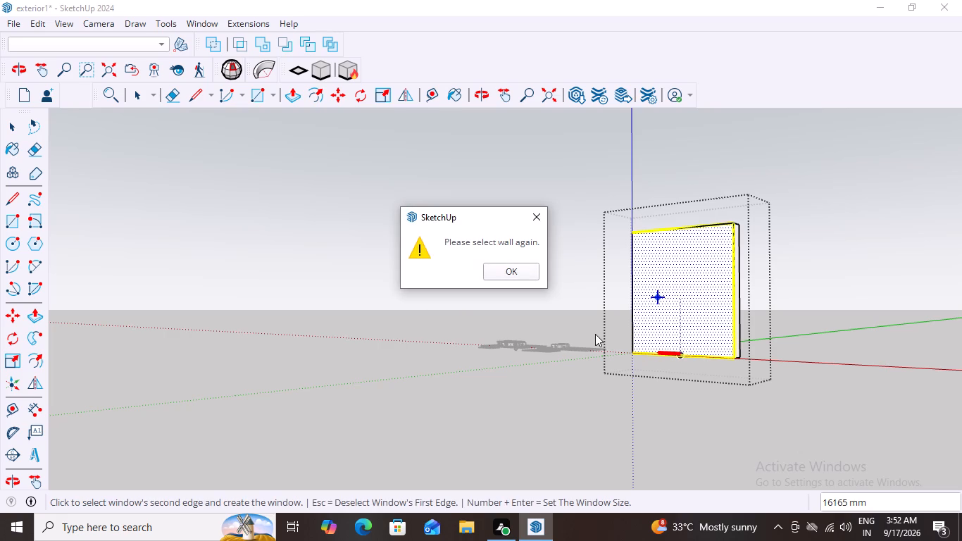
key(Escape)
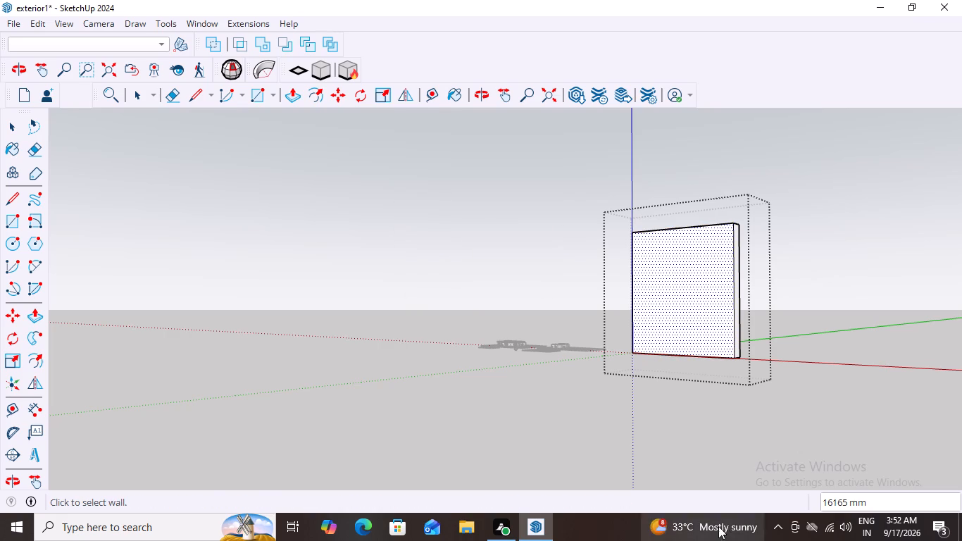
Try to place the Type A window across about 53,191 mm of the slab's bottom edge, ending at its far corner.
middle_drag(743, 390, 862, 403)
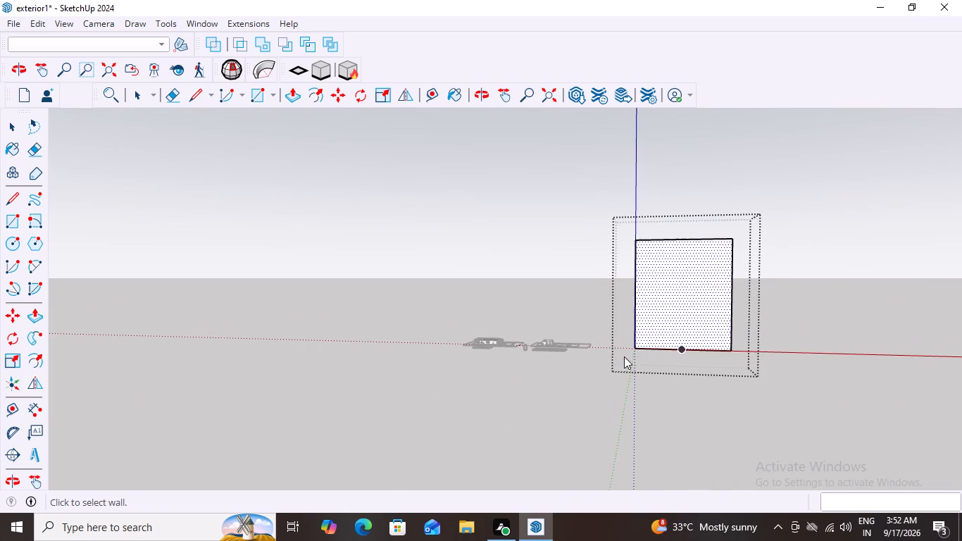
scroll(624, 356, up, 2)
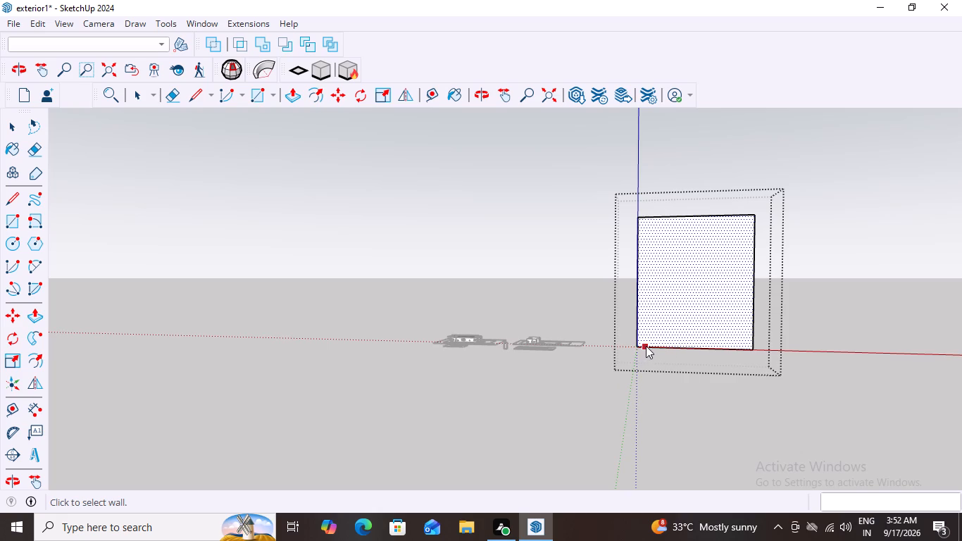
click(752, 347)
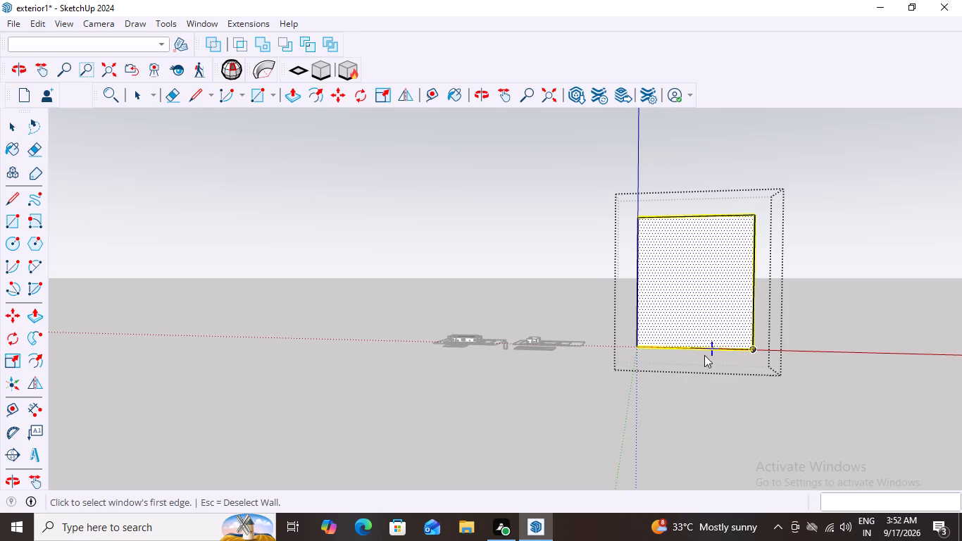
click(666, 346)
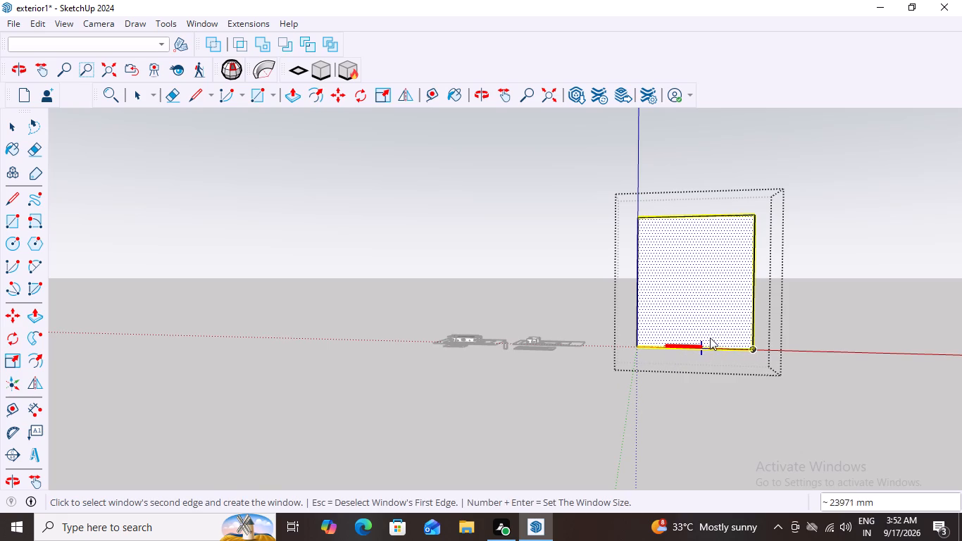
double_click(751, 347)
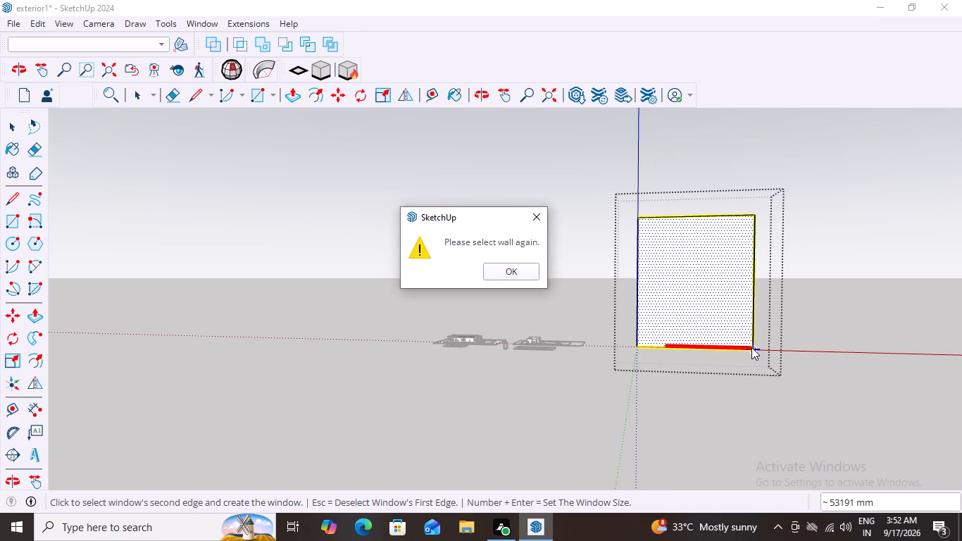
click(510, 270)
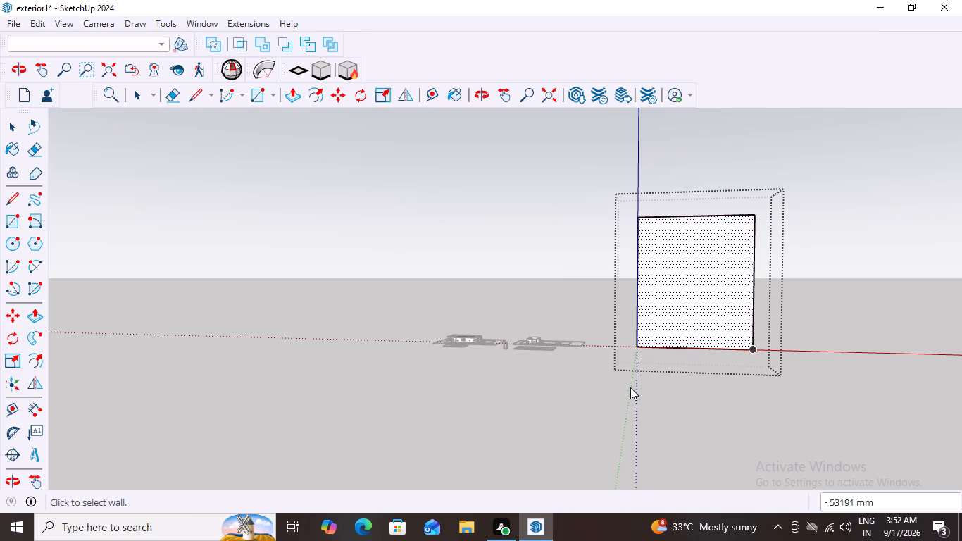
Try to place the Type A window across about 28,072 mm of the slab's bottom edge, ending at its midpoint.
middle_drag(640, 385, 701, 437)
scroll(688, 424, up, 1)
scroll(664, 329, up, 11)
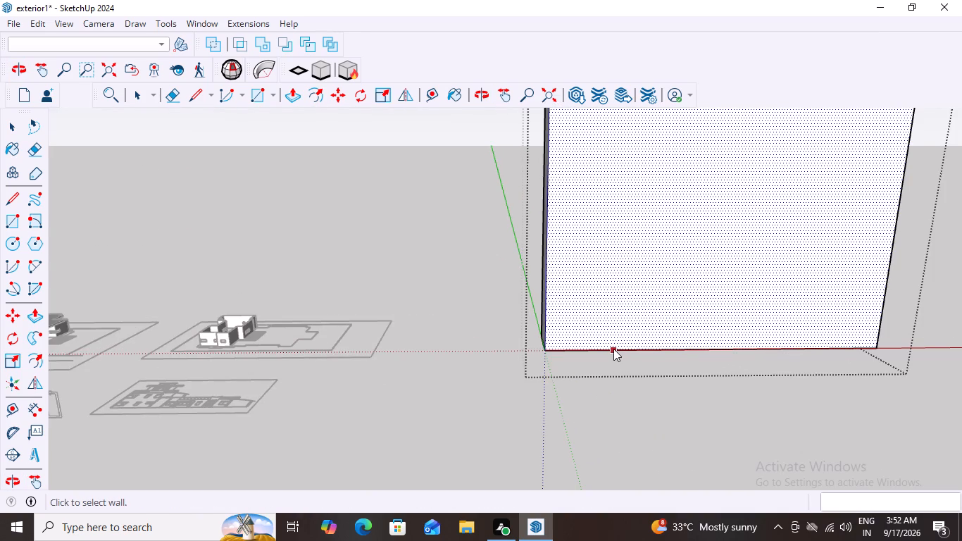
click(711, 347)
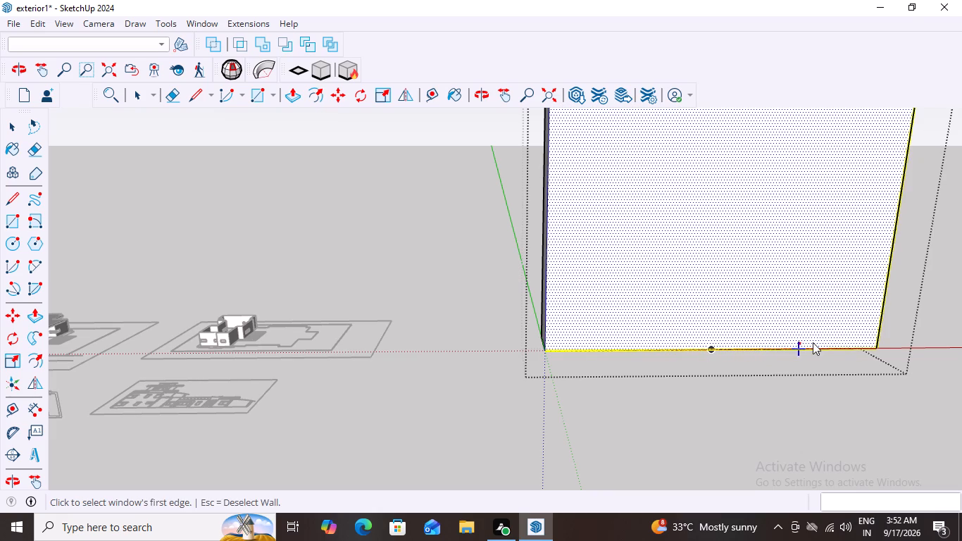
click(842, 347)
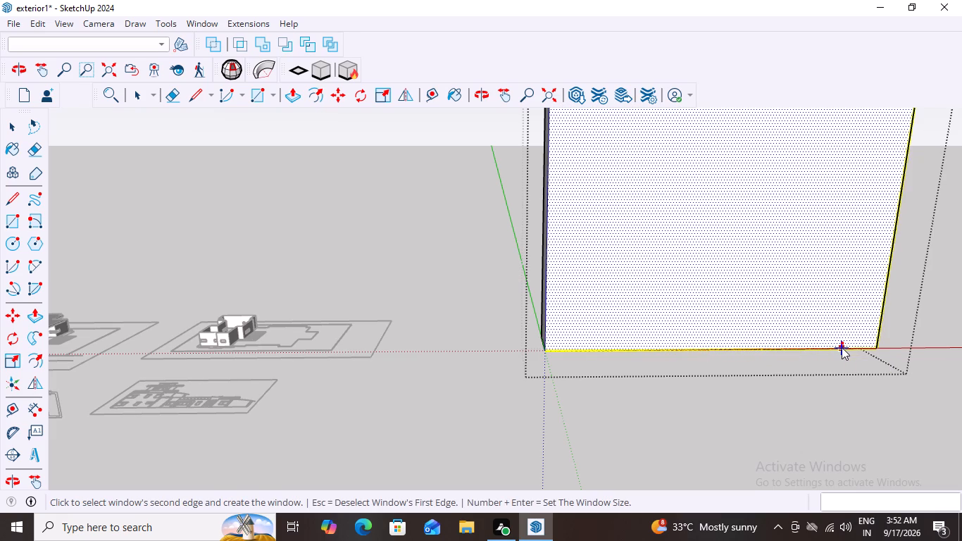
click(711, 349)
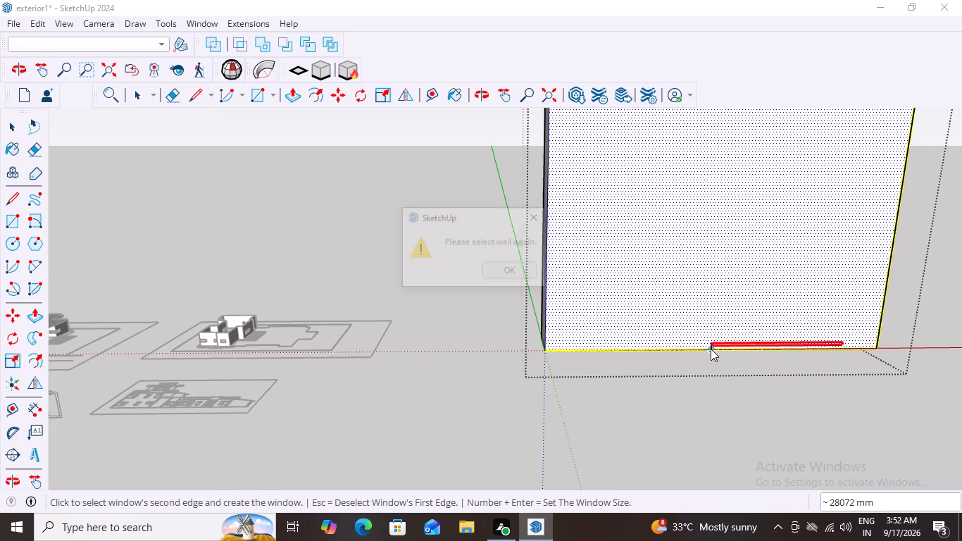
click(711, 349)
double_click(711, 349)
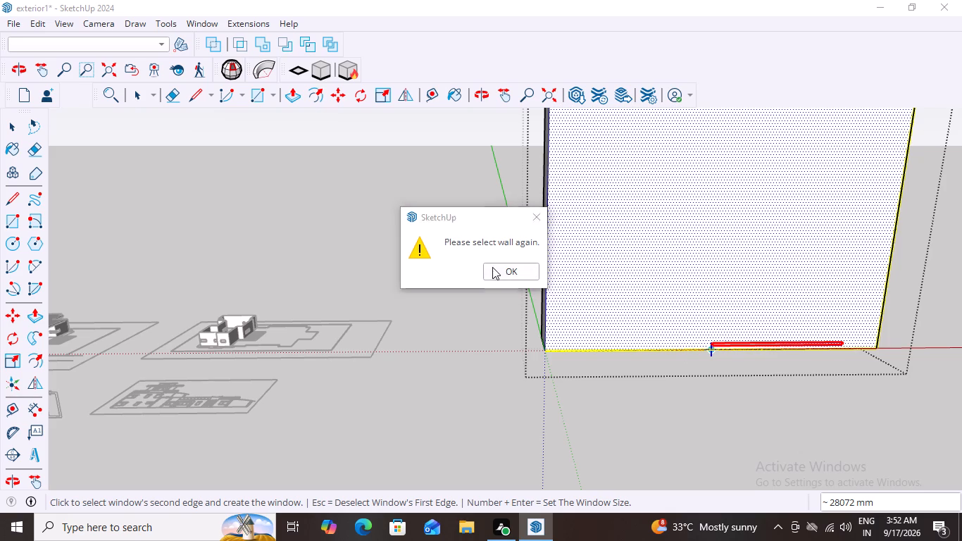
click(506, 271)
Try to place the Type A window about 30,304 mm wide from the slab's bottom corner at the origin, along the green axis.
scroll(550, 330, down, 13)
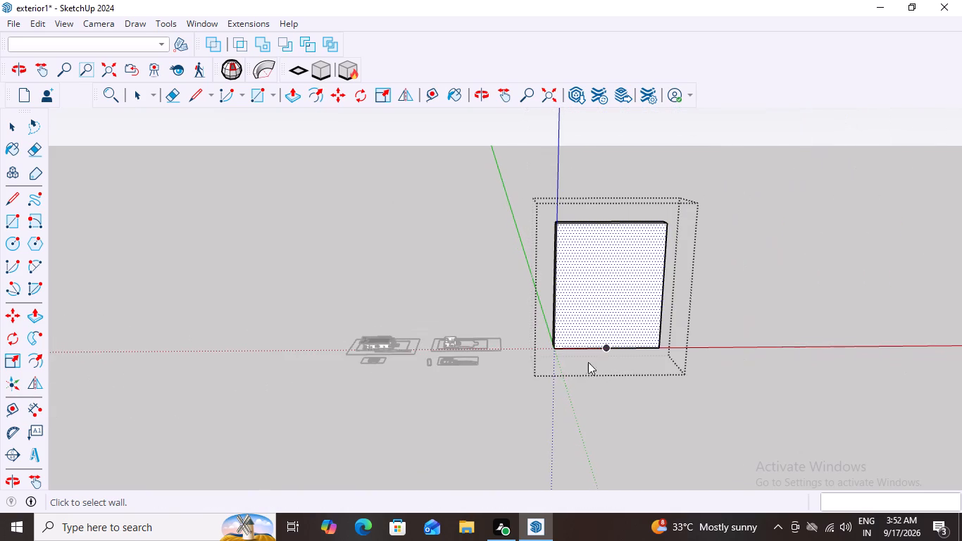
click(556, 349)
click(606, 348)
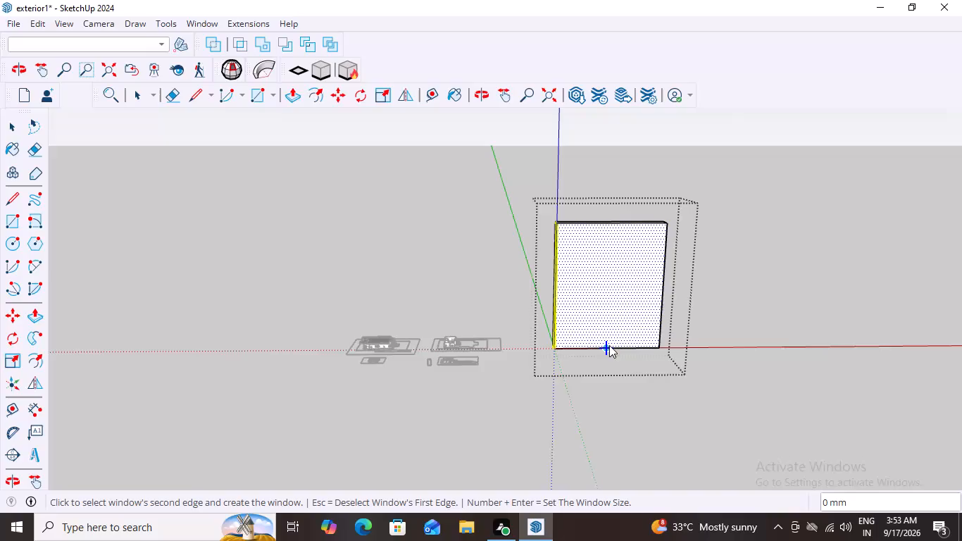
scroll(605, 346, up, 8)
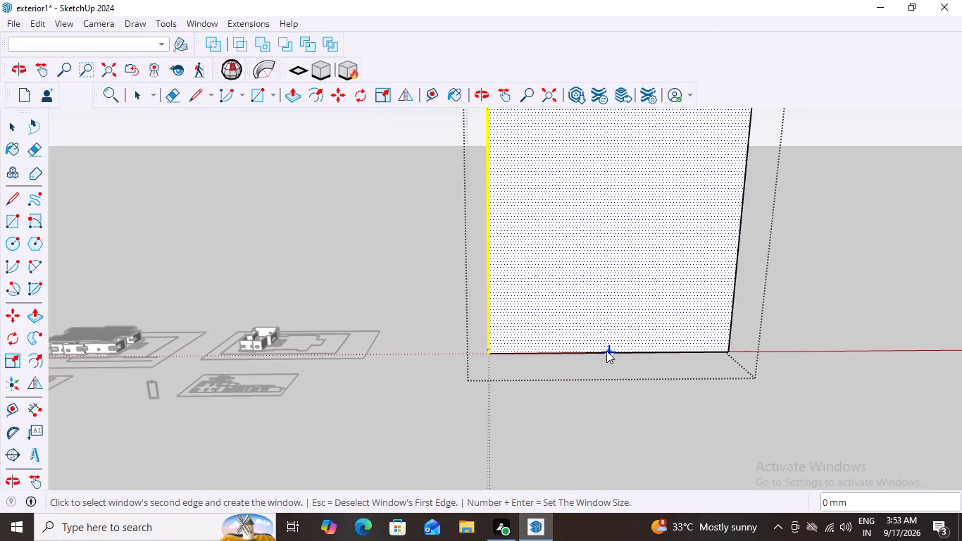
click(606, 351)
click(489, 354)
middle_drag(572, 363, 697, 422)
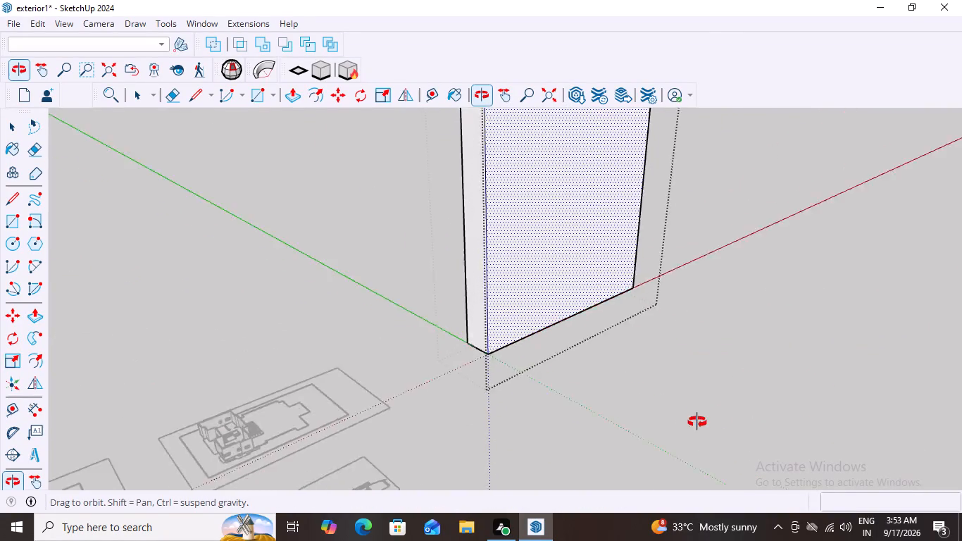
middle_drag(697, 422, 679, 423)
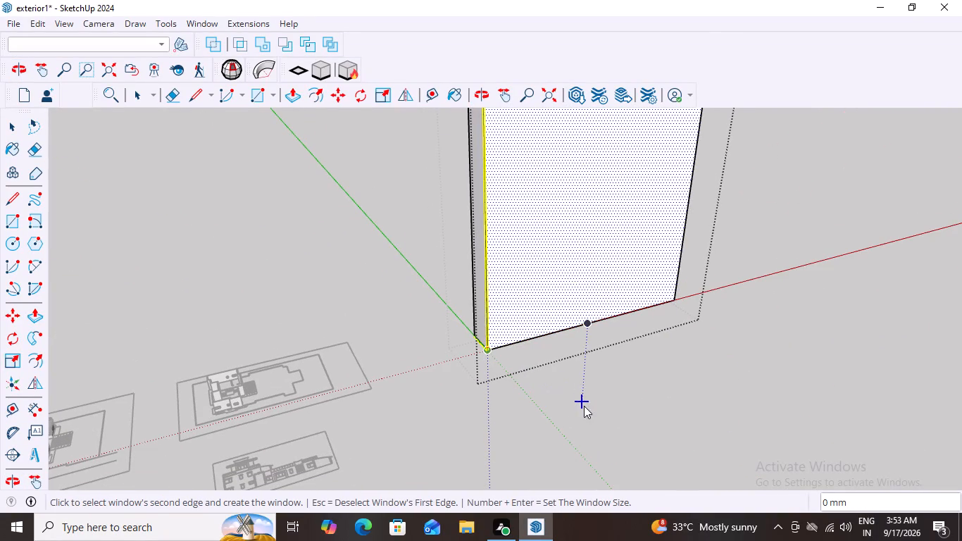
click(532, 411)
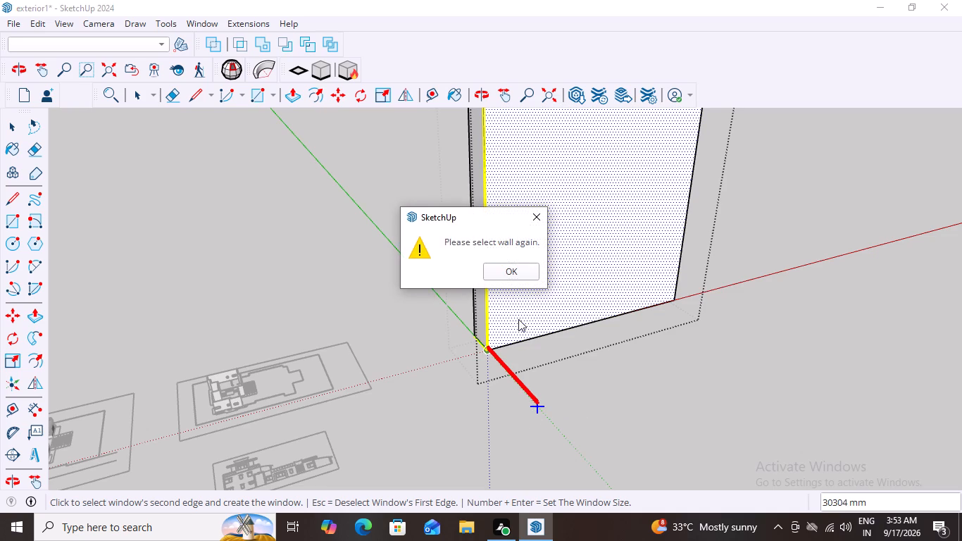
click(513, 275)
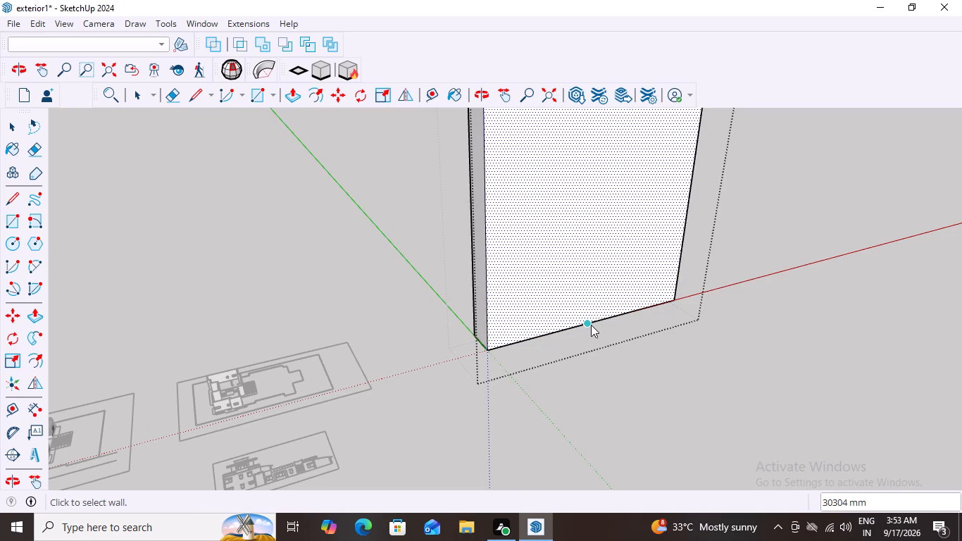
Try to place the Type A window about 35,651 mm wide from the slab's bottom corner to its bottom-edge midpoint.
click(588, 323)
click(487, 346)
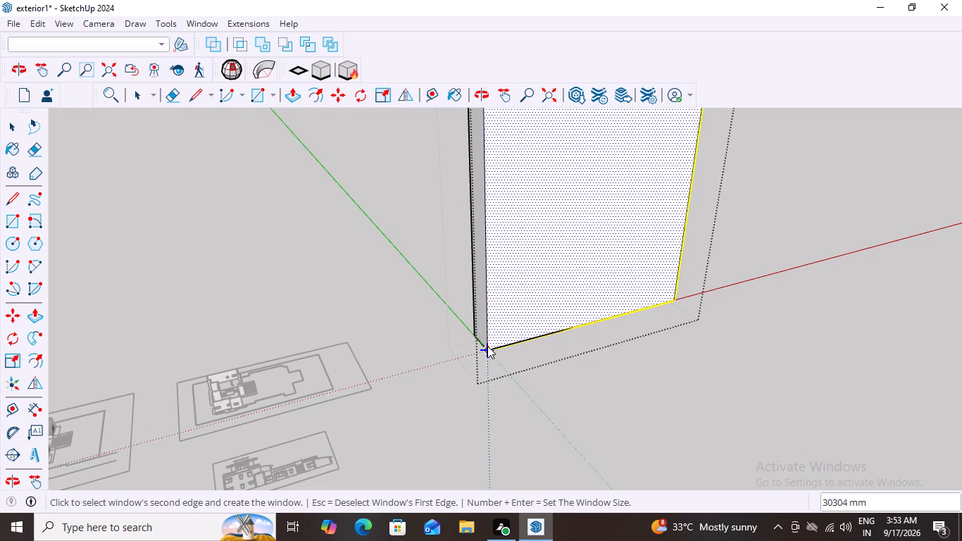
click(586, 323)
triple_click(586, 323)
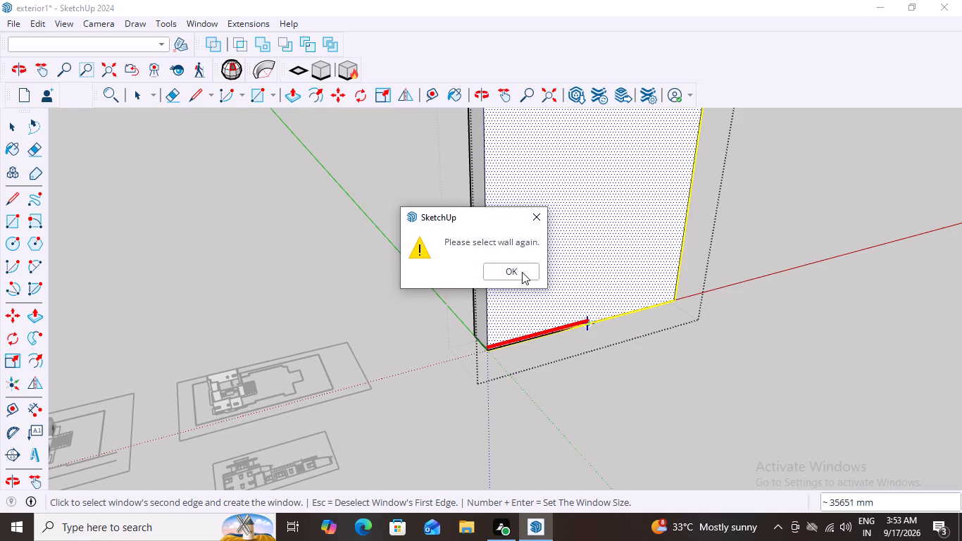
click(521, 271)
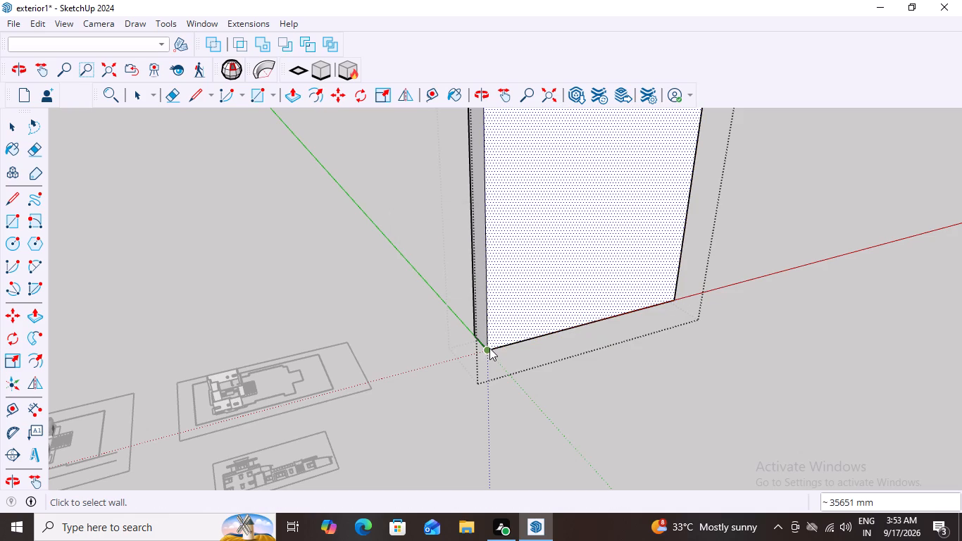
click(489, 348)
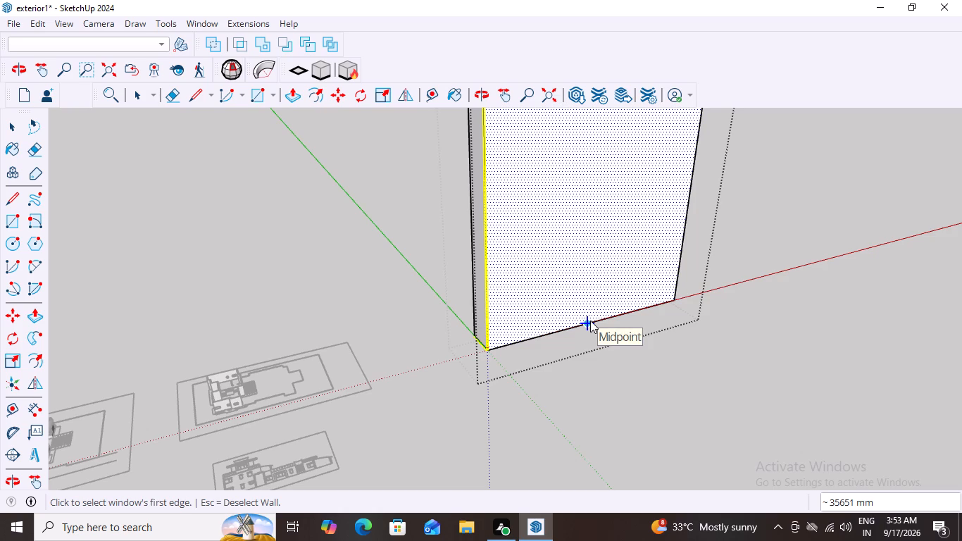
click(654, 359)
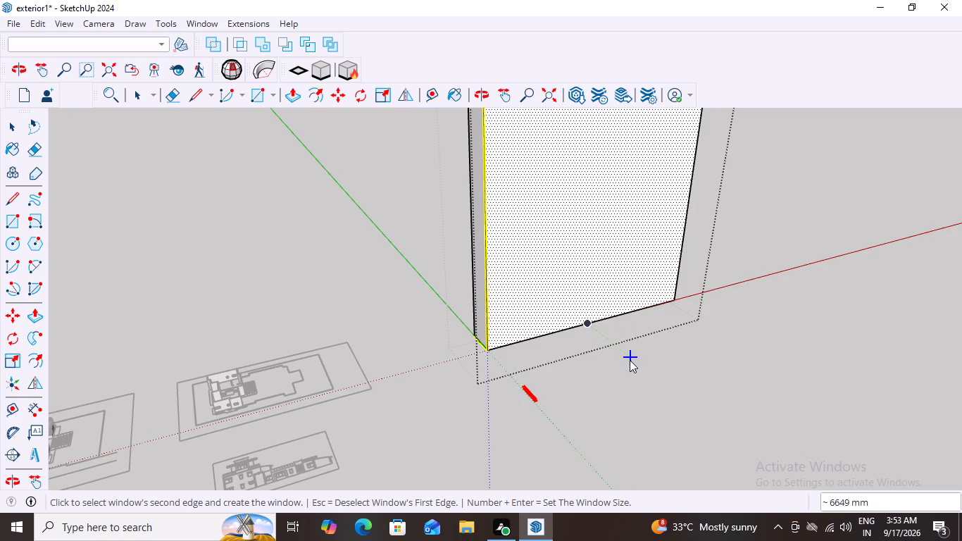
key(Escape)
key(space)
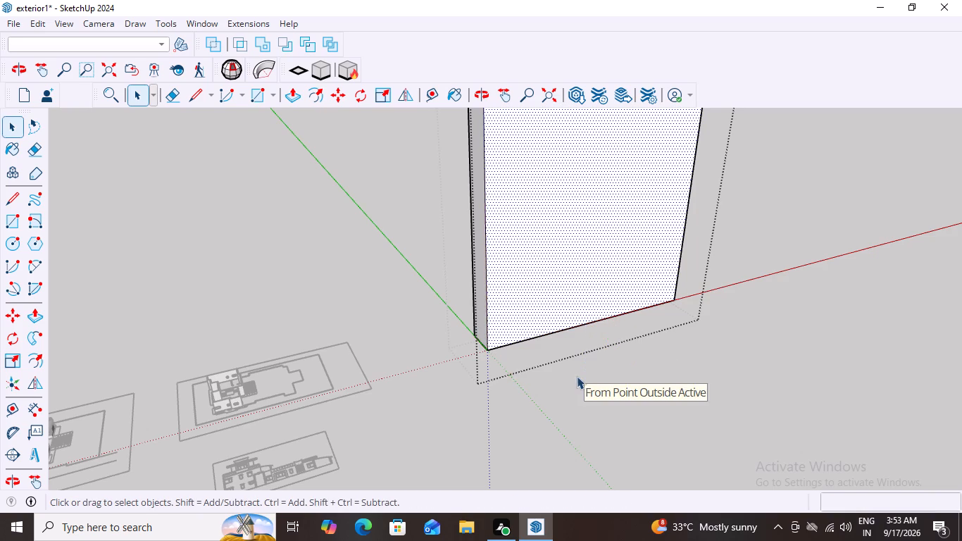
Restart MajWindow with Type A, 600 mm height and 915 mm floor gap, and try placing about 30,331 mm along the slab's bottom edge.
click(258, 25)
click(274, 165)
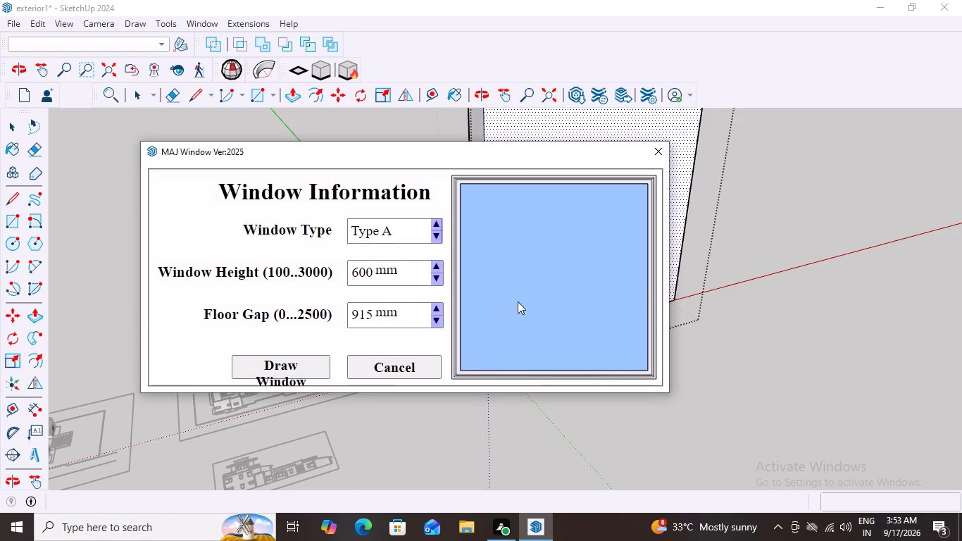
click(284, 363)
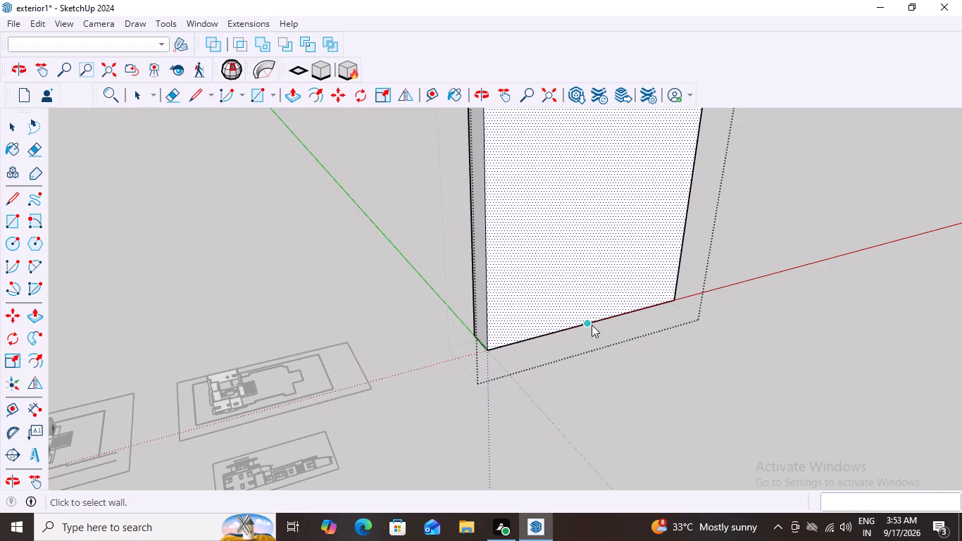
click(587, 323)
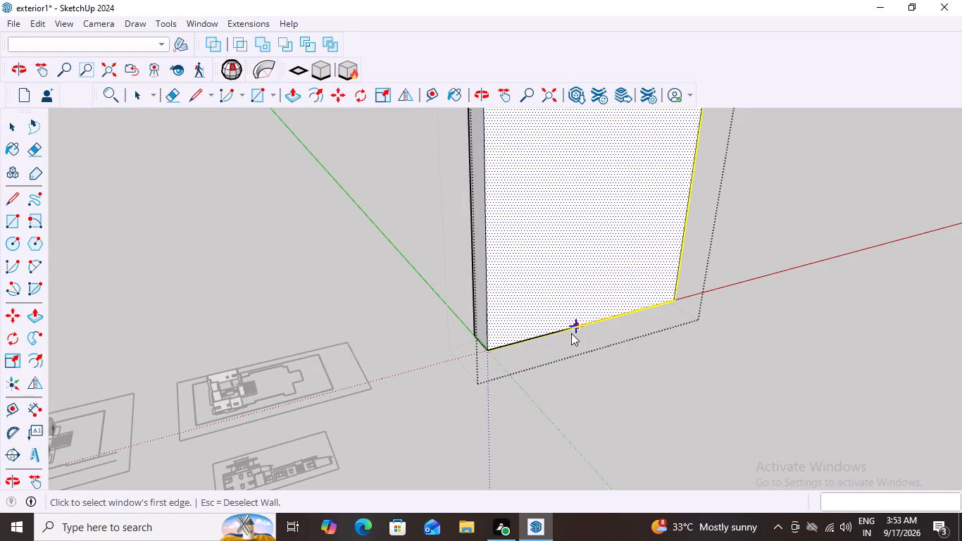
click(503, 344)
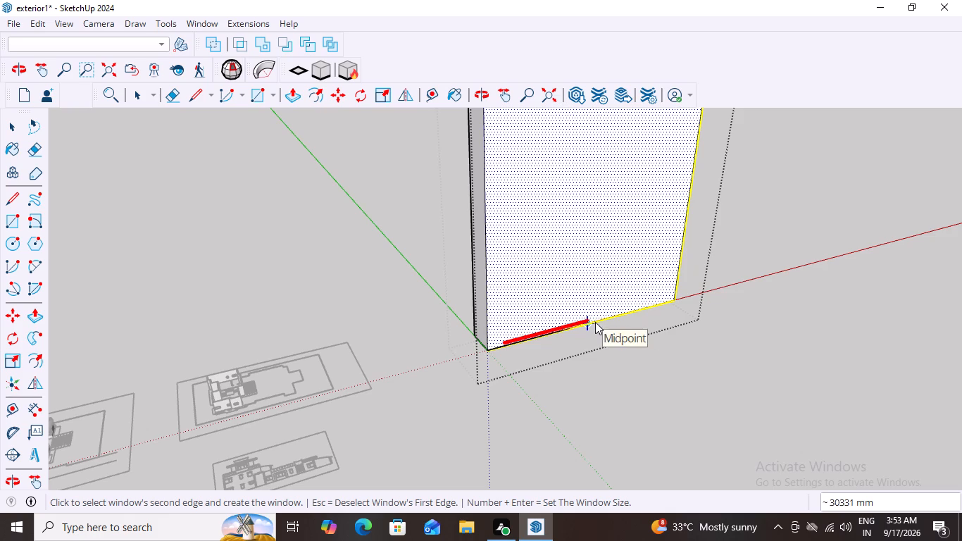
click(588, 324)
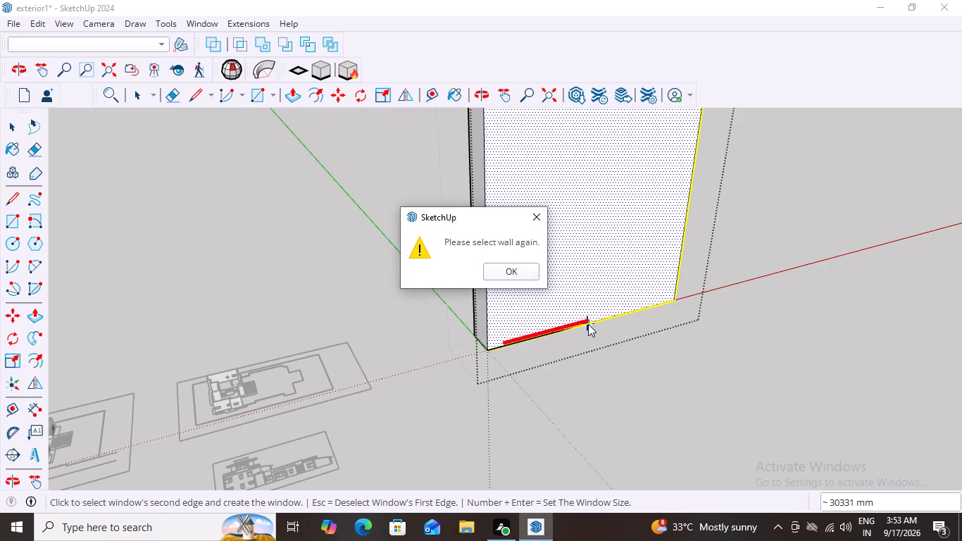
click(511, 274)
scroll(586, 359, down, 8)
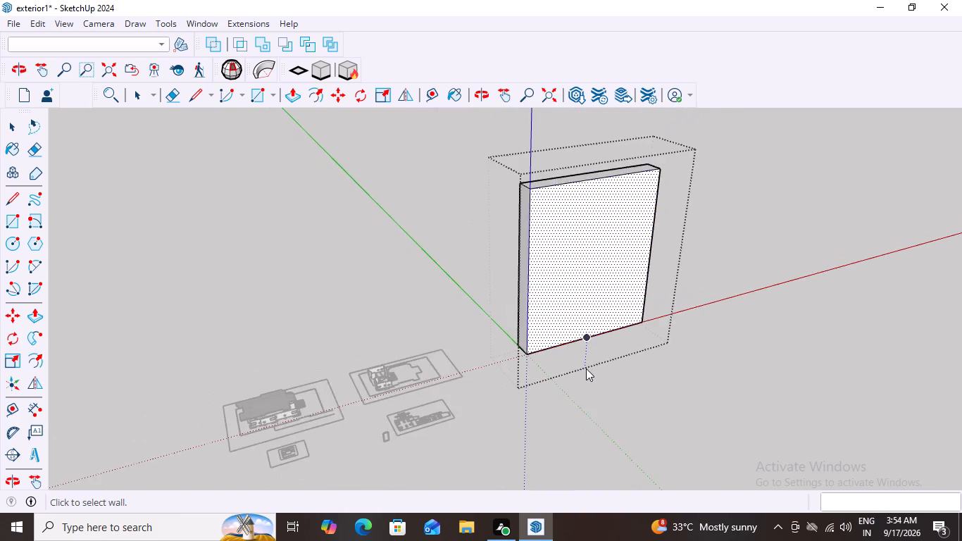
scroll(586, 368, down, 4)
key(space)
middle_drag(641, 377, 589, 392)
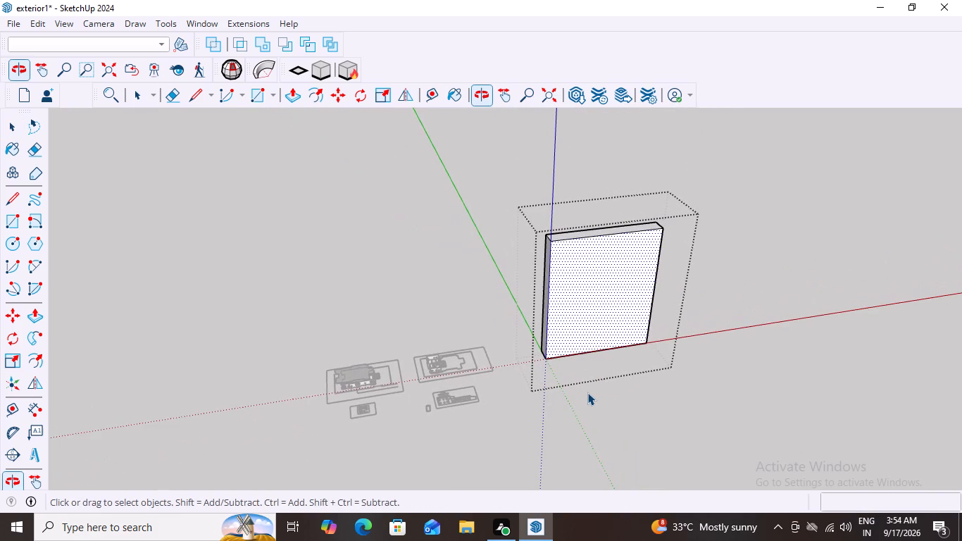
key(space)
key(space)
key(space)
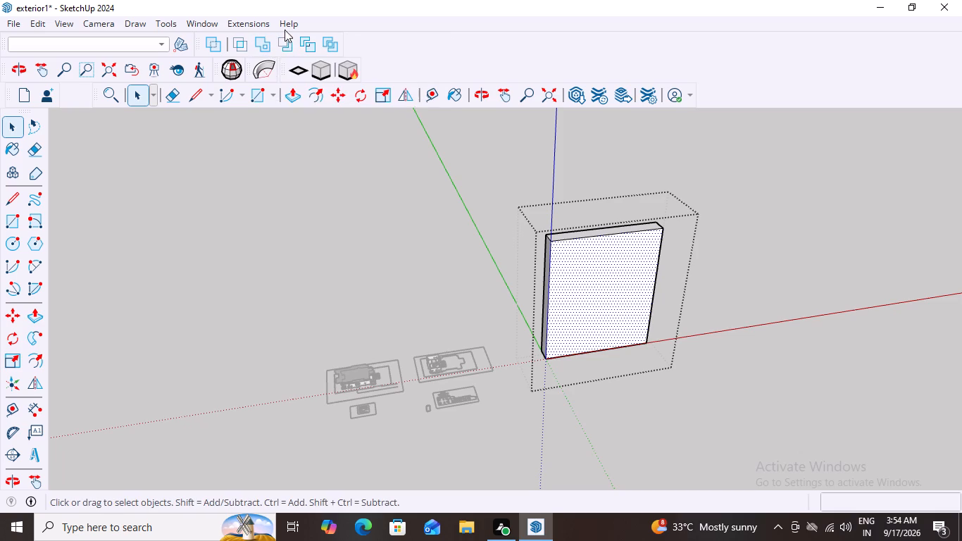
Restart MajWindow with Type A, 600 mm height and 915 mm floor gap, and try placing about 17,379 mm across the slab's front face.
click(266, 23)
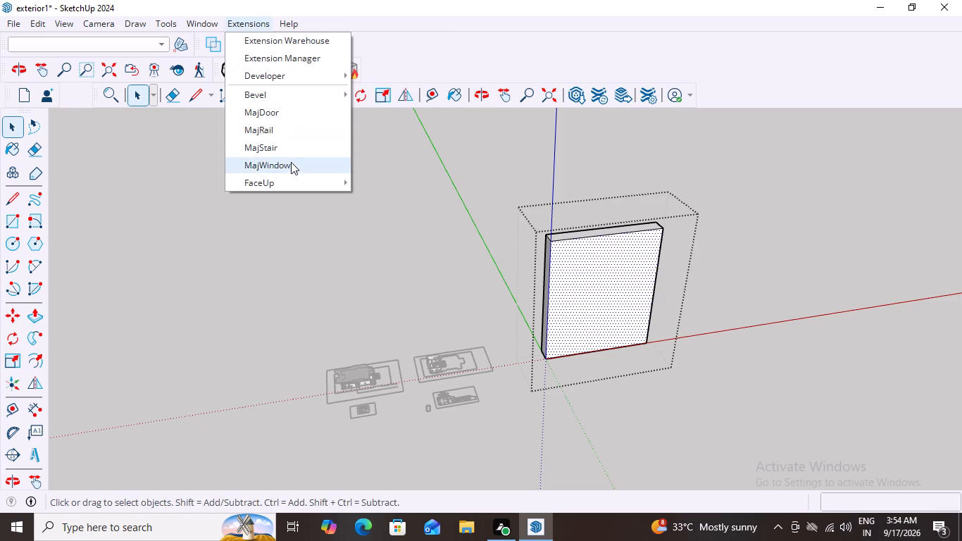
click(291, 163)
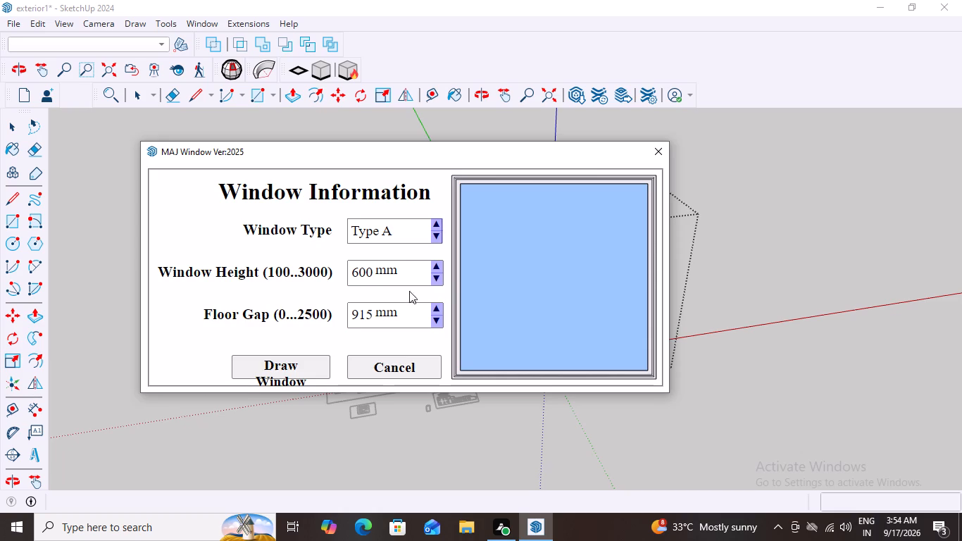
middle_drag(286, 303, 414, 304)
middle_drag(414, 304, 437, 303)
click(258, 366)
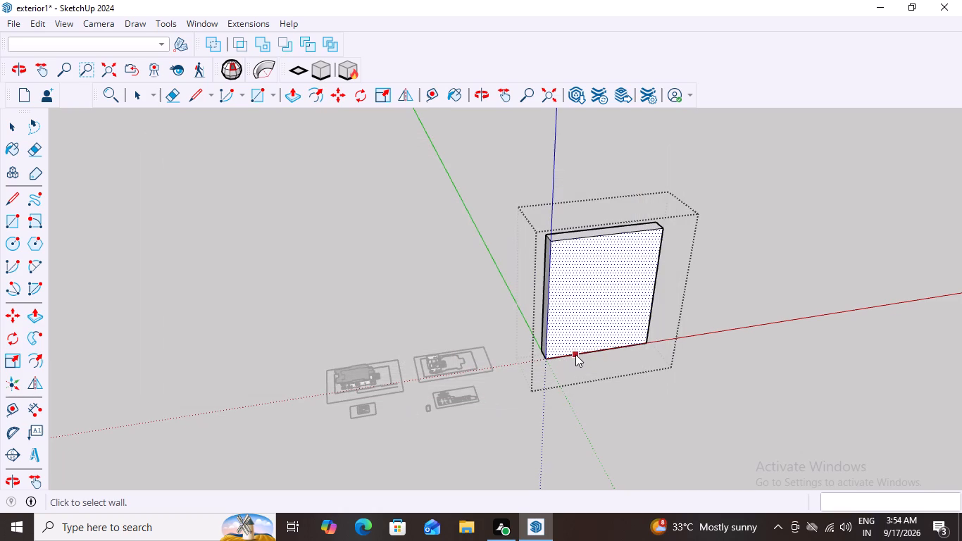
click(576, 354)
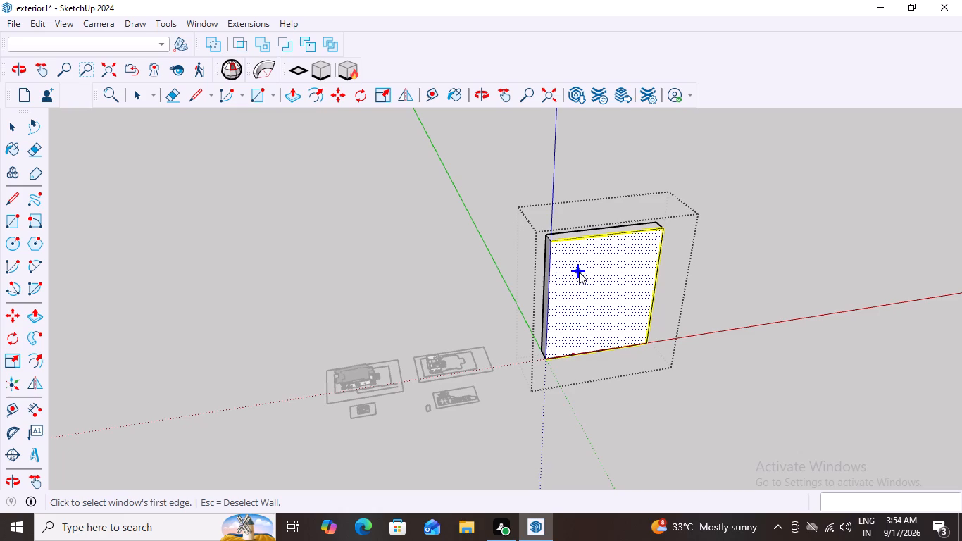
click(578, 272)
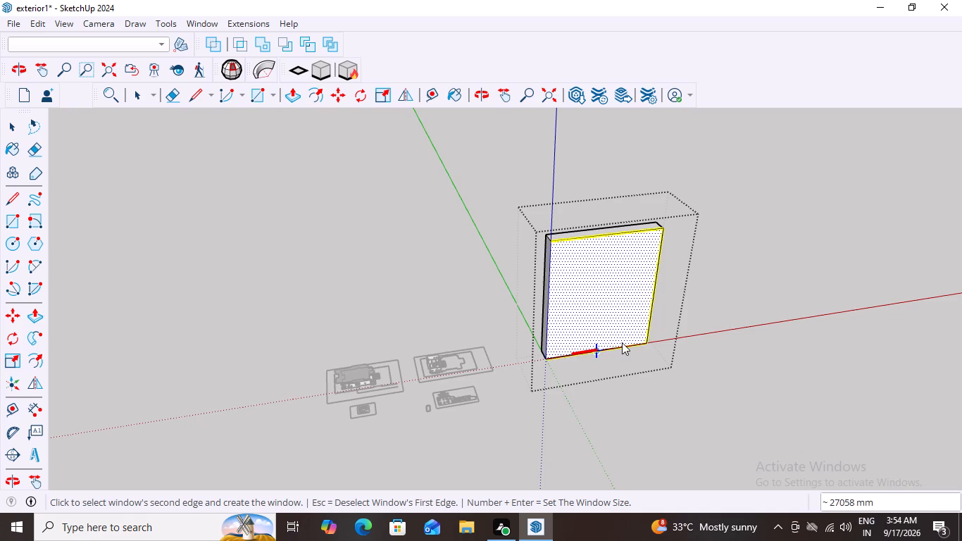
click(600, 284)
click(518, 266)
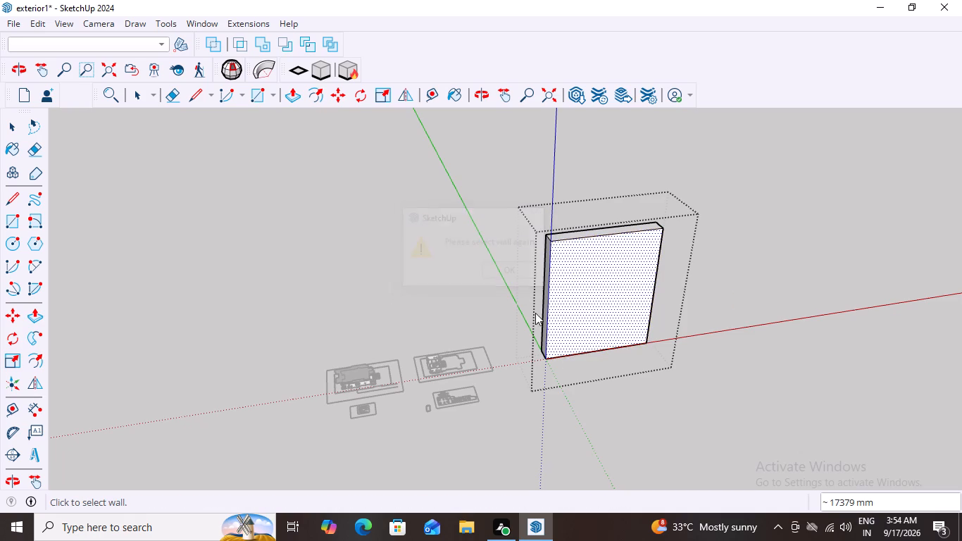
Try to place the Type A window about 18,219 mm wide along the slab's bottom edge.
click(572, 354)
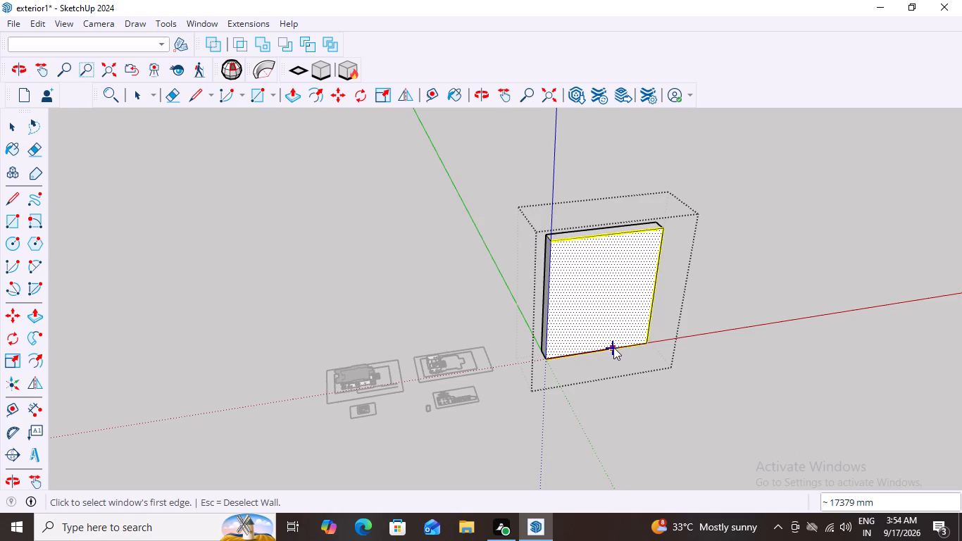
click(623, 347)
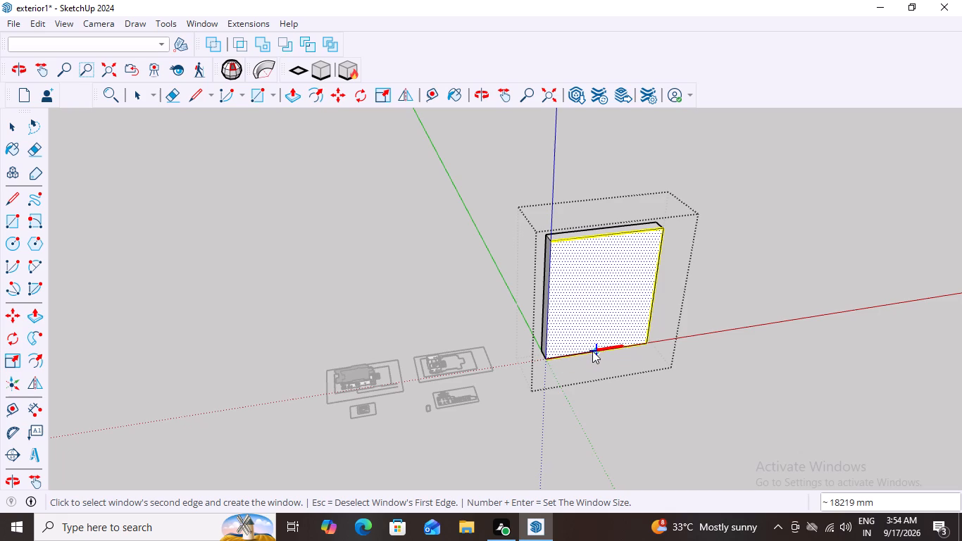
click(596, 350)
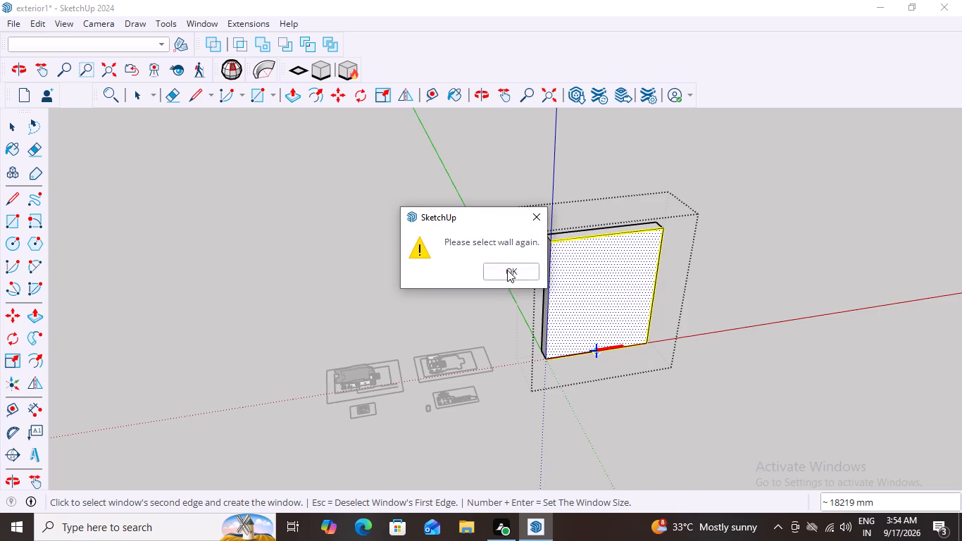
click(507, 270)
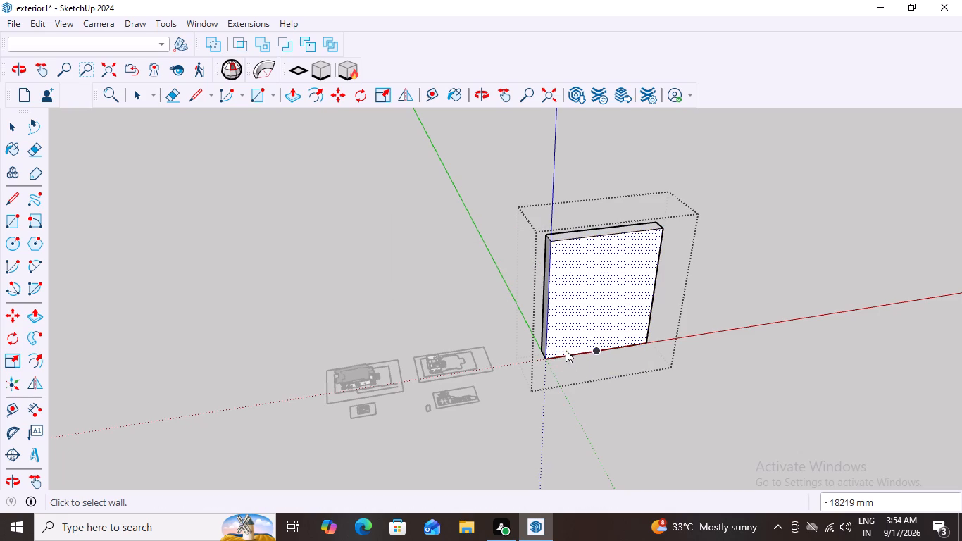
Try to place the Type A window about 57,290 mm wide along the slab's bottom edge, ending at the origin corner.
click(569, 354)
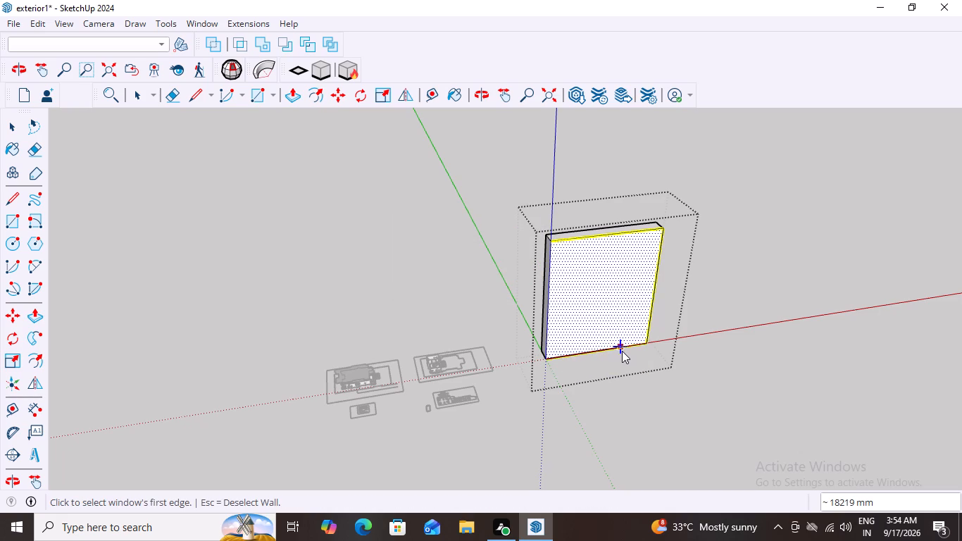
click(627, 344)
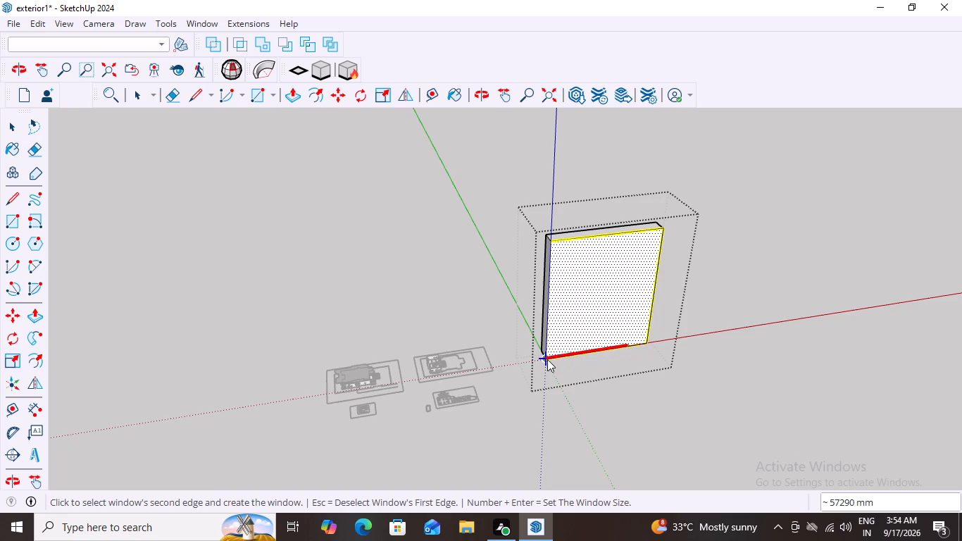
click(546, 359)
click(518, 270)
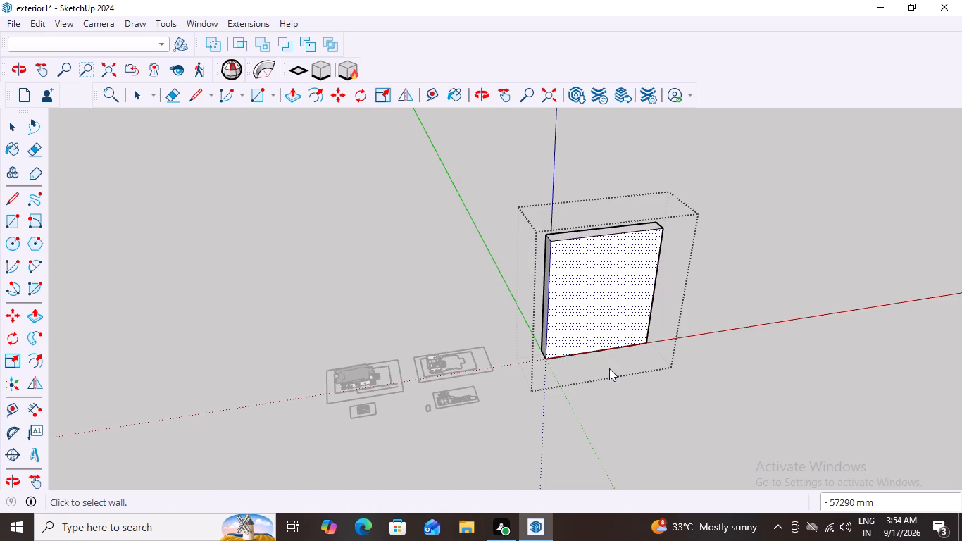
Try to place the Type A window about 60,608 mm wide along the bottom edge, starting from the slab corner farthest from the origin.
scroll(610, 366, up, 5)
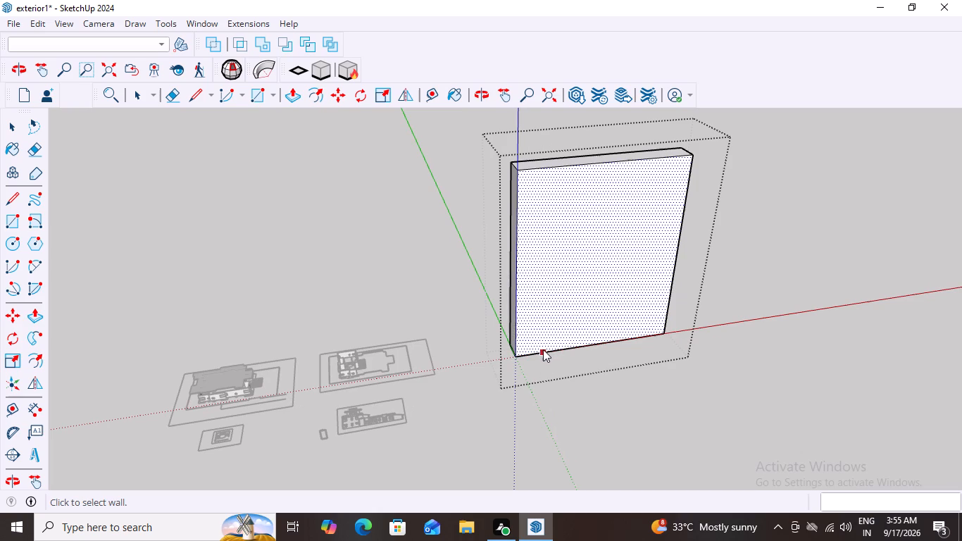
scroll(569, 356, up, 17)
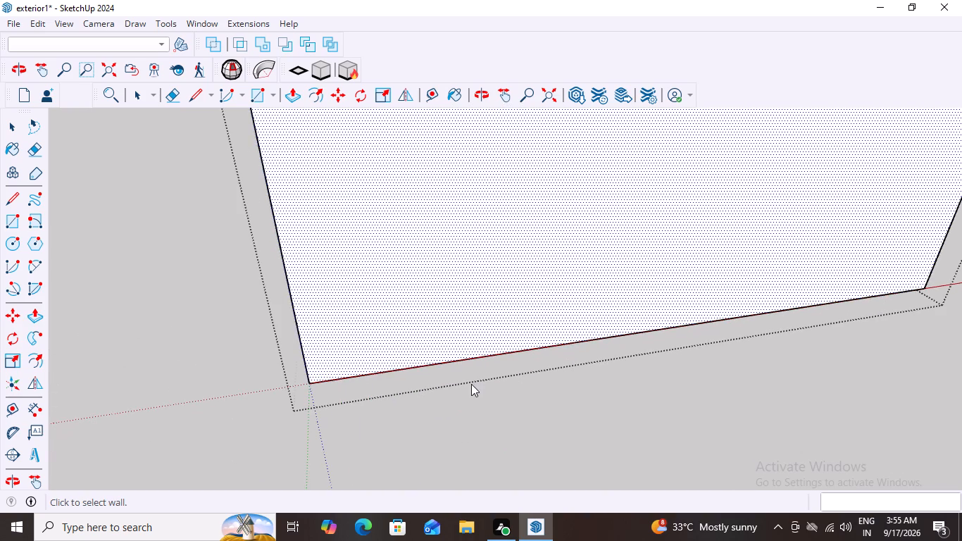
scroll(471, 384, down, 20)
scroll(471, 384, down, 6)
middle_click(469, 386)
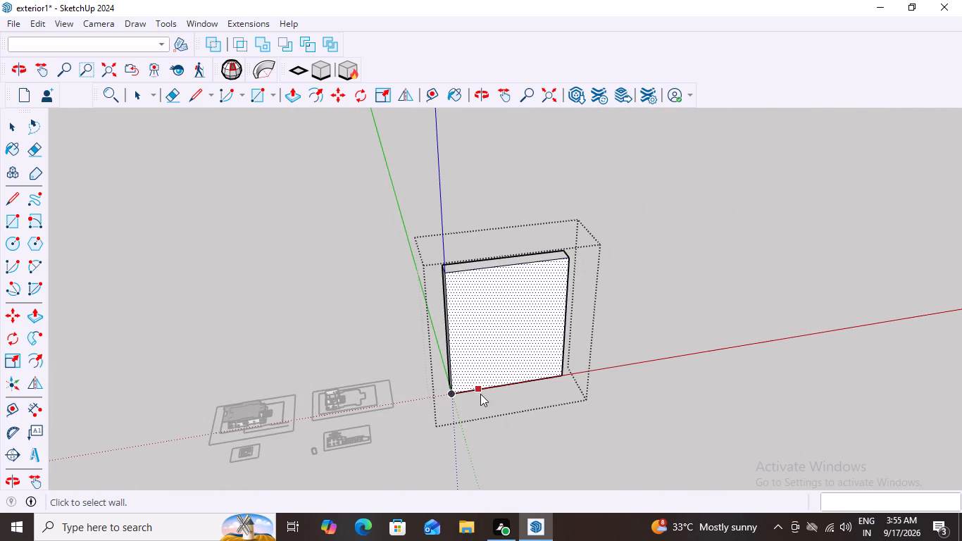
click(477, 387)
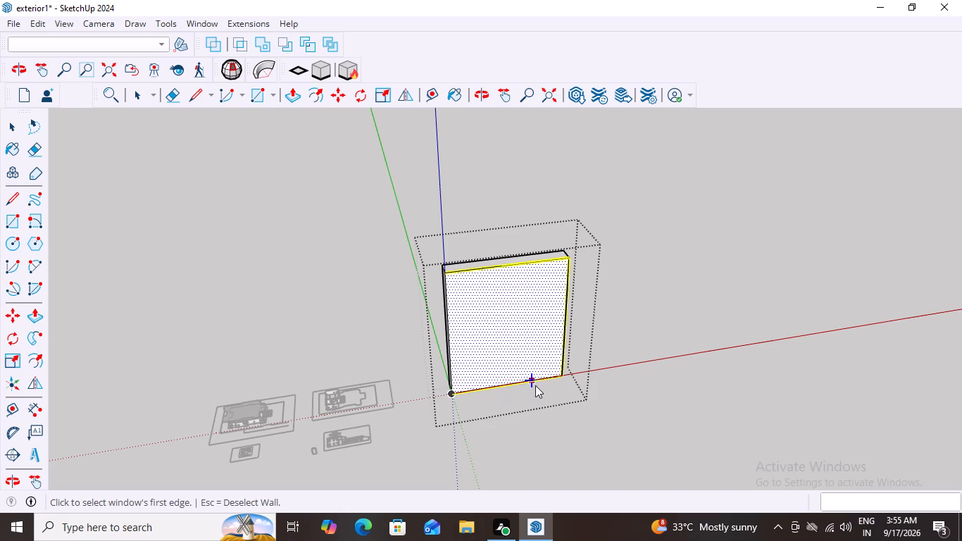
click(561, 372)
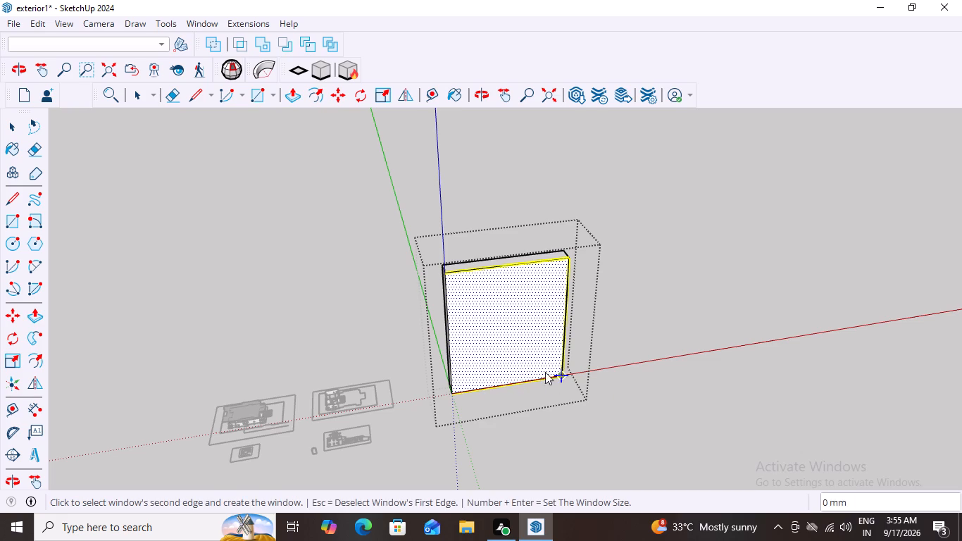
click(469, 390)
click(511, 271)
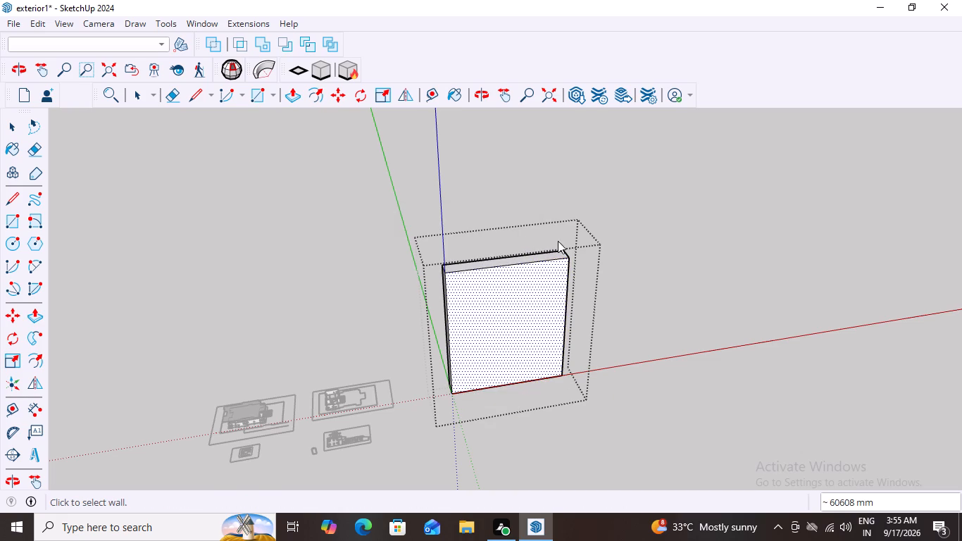
End the window placement, leave the slab's group and delete the separate wall slab.
scroll(620, 295, down, 10)
key(Escape)
click(652, 281)
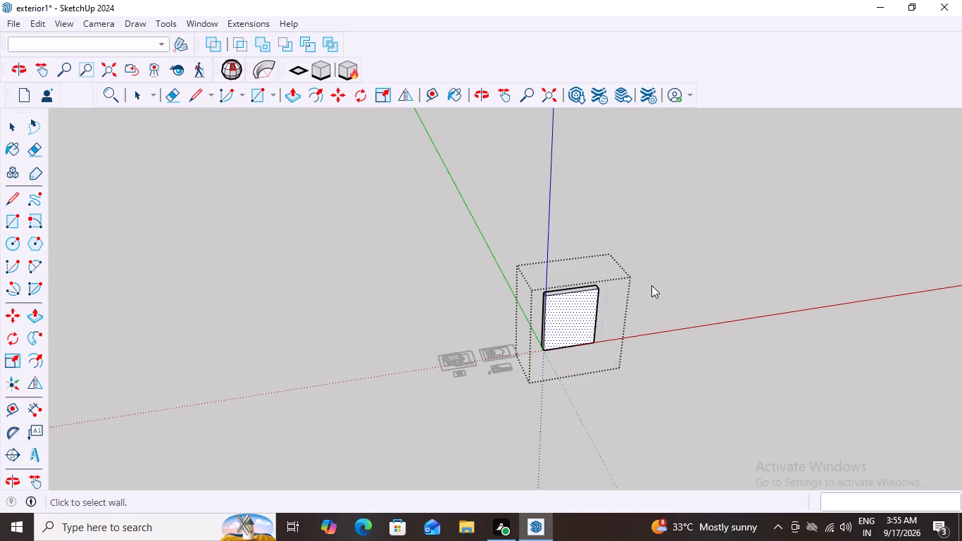
click(727, 240)
click(721, 240)
key(space)
key(space)
key(space)
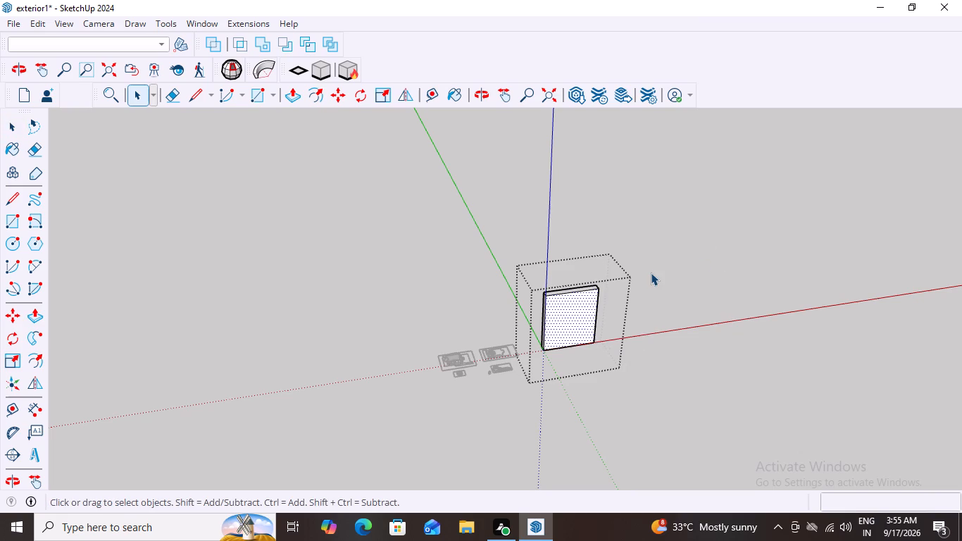
middle_click(651, 272)
double_click(663, 249)
scroll(560, 355, up, 3)
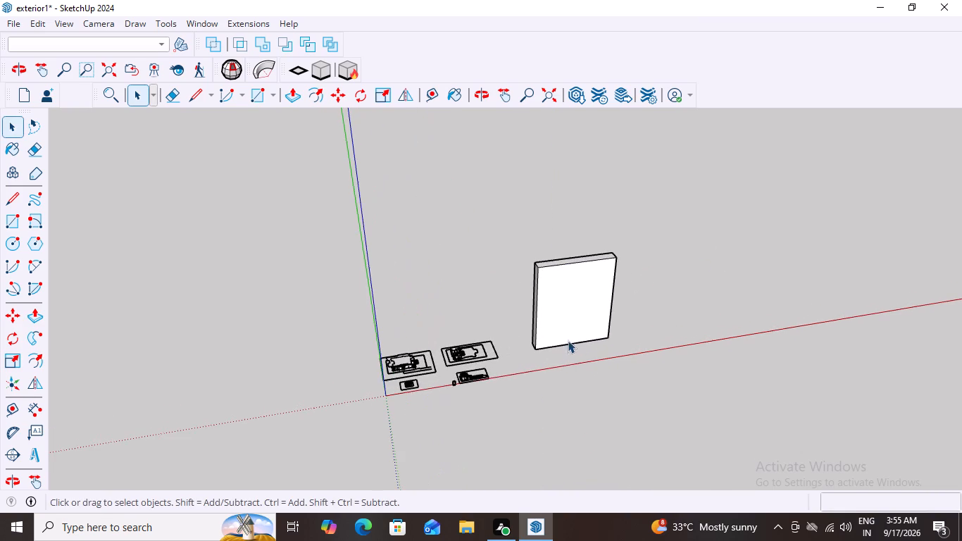
scroll(568, 340, up, 1)
drag(670, 194, 587, 337)
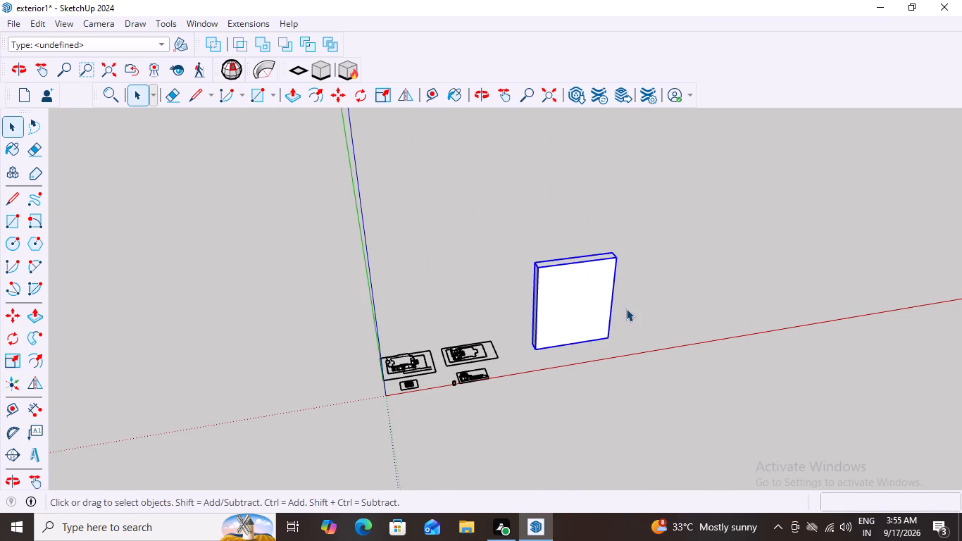
key(Delete)
Open the second building's wall group for editing at its corner window.
scroll(606, 340, down, 1)
scroll(305, 429, up, 11)
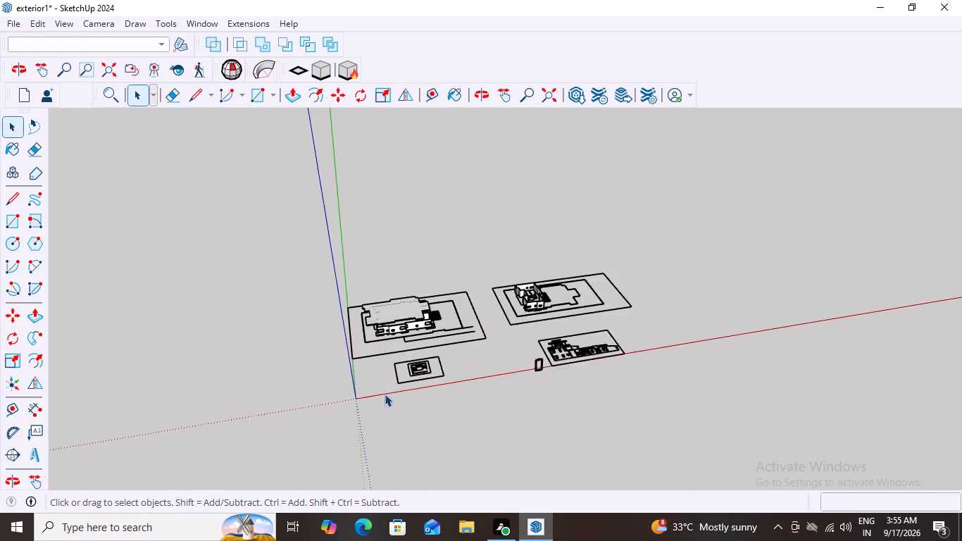
scroll(385, 394, up, 9)
middle_drag(434, 320, 435, 313)
scroll(439, 319, up, 3)
scroll(346, 385, up, 4)
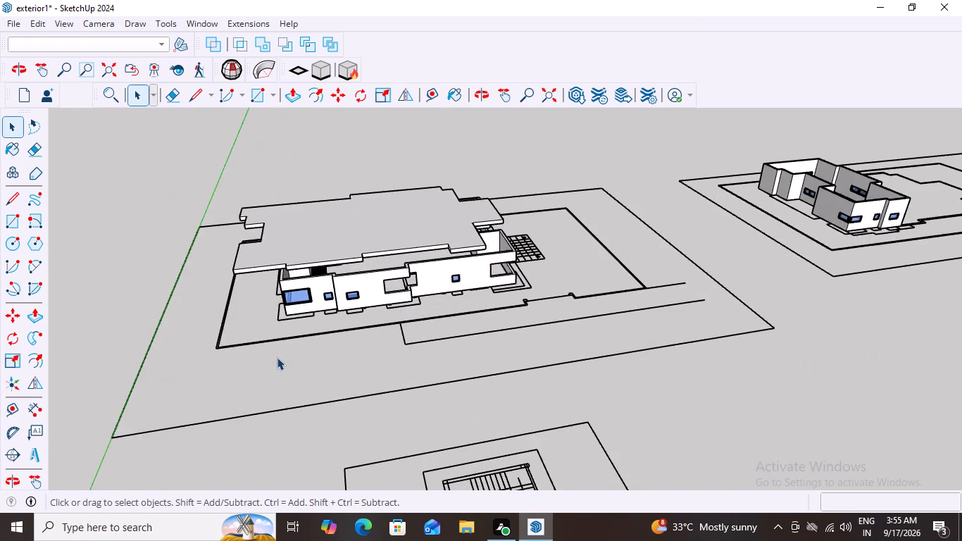
scroll(276, 356, up, 6)
scroll(277, 353, down, 10)
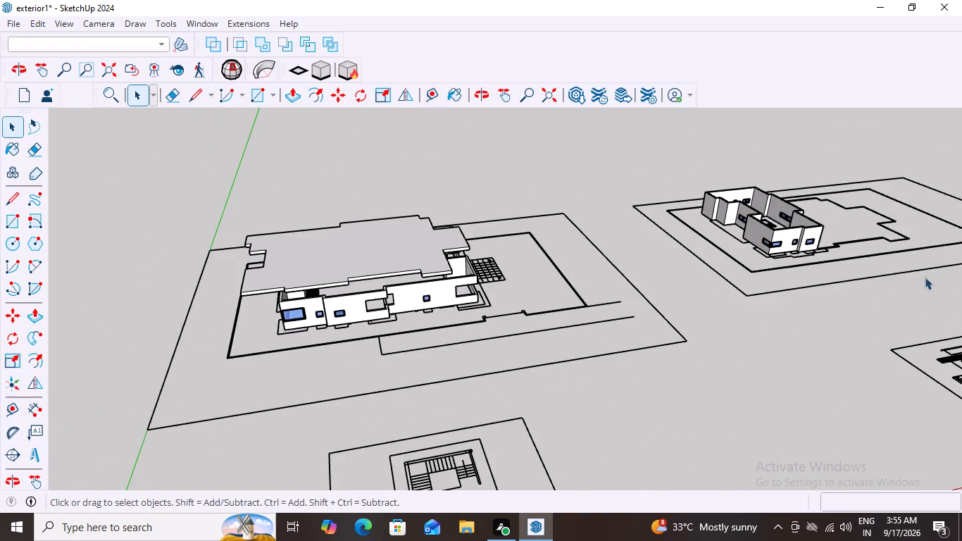
scroll(746, 246, up, 10)
scroll(817, 193, up, 4)
scroll(815, 337, up, 4)
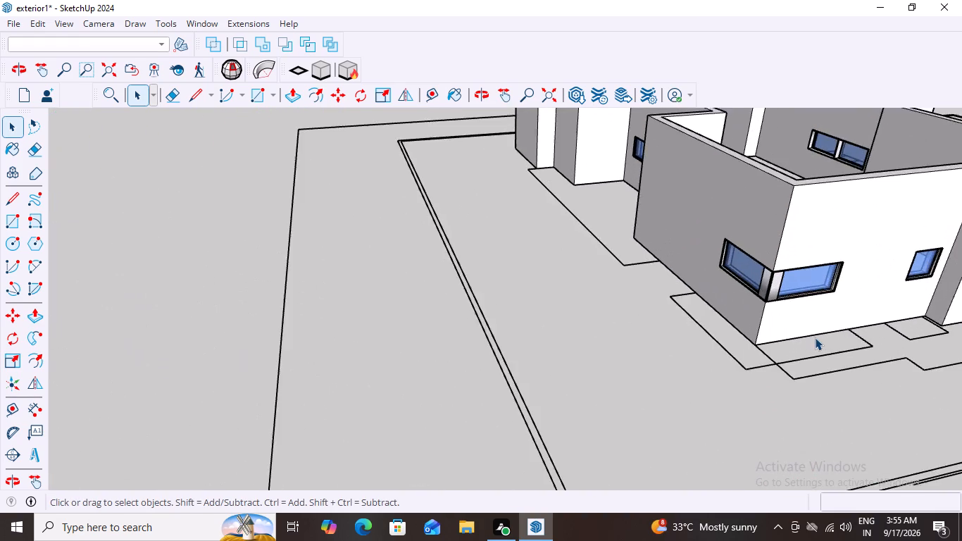
scroll(858, 347, up, 3)
scroll(787, 364, down, 15)
middle_drag(829, 423, 835, 422)
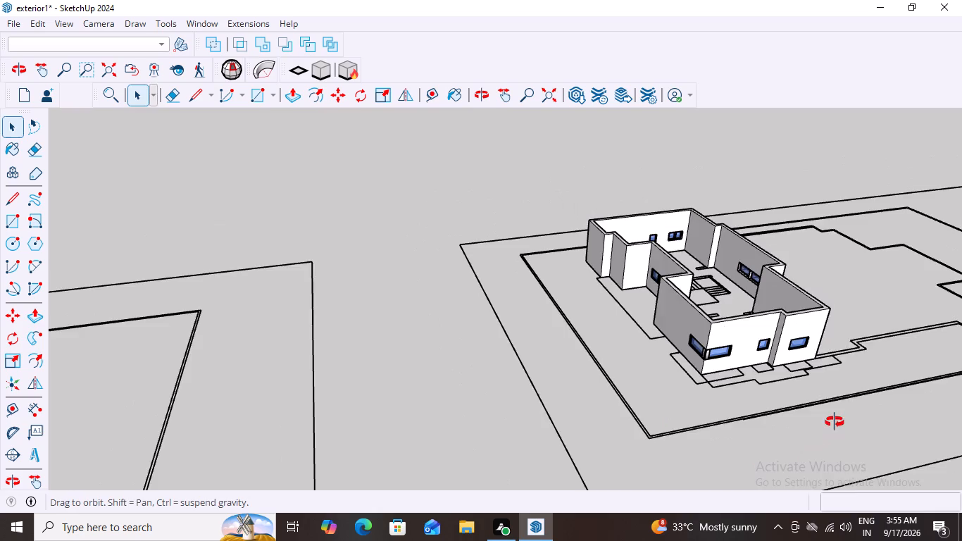
middle_drag(835, 422, 904, 416)
scroll(694, 316, up, 15)
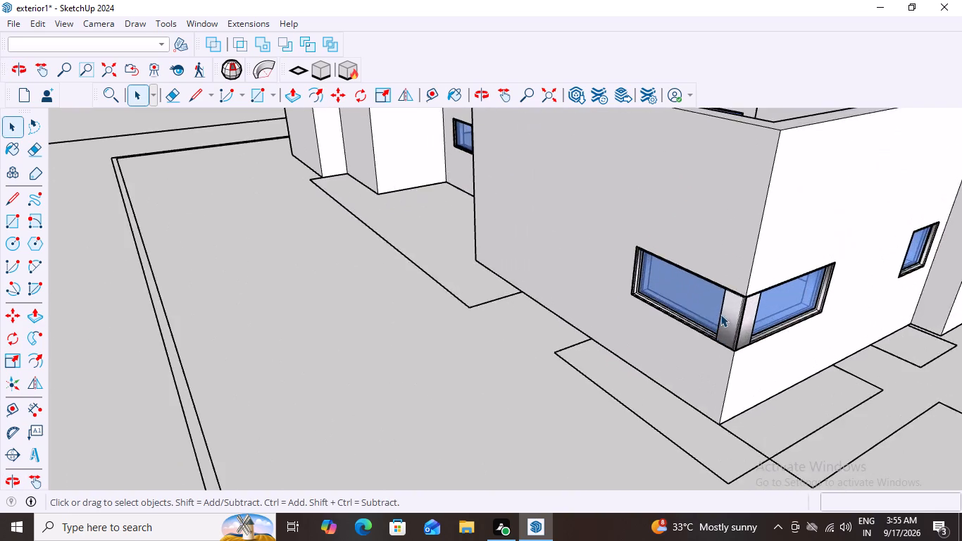
scroll(720, 314, up, 9)
click(644, 313)
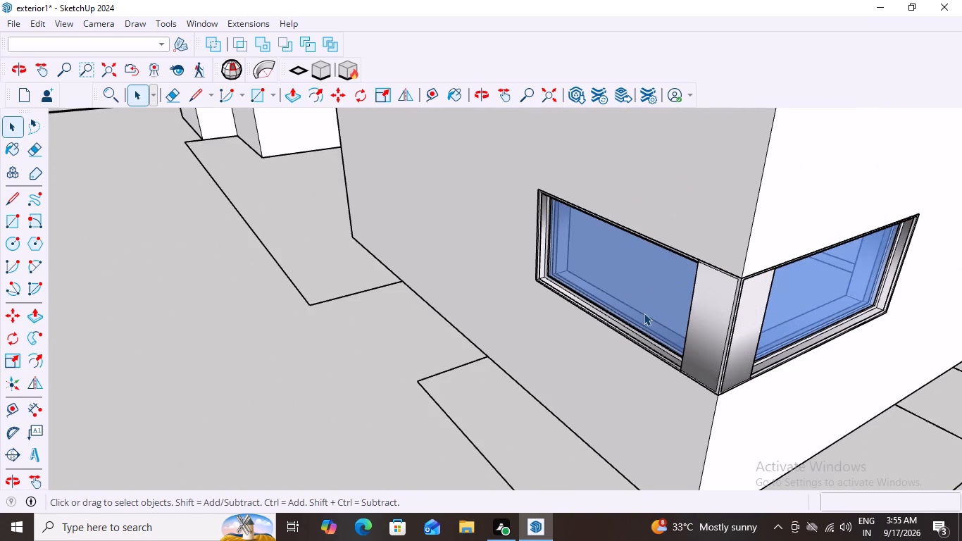
click(644, 313)
click(649, 311)
click(649, 311)
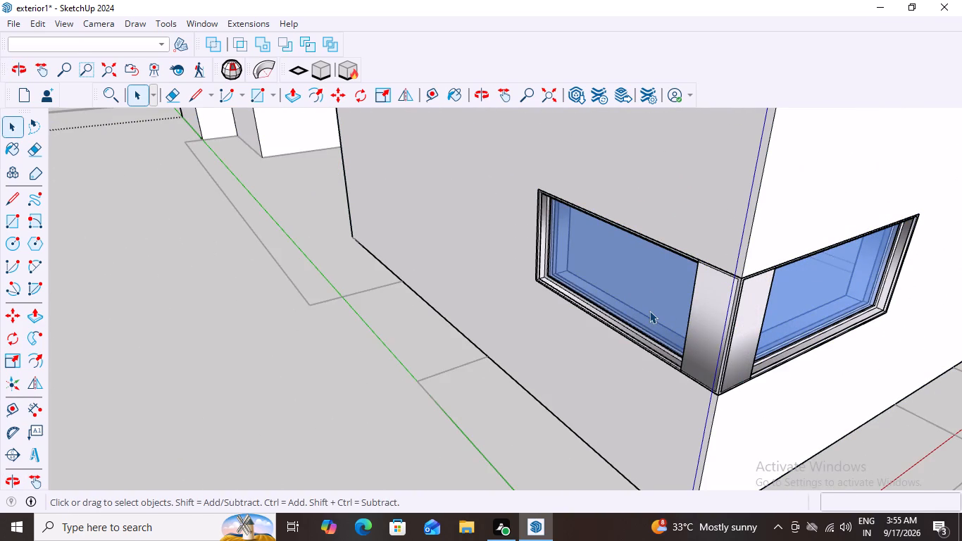
click(649, 311)
click(649, 311)
click(192, 371)
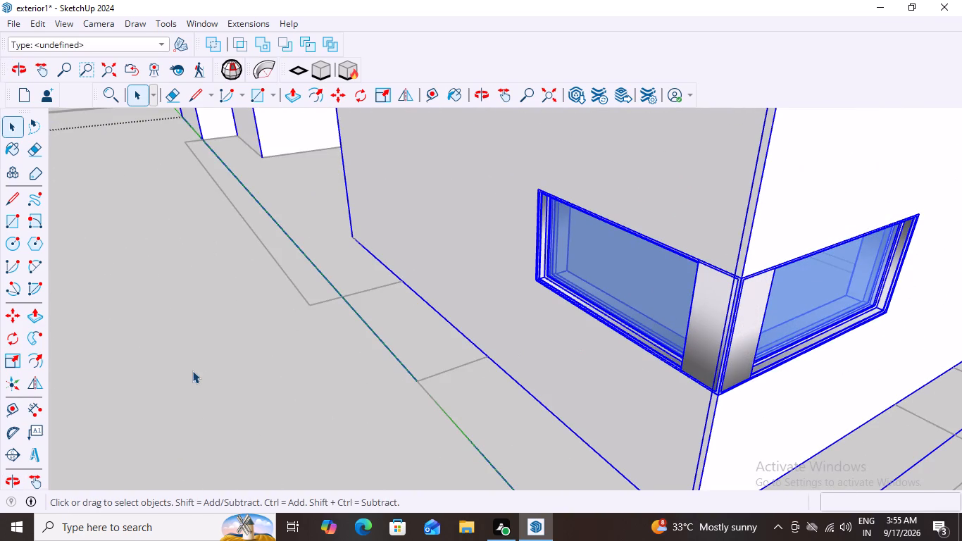
Copy the second building's side corner window about 54,317 mm to the lower inner corner of the roofed building's empty corner opening.
scroll(266, 366, down, 10)
double_click(406, 347)
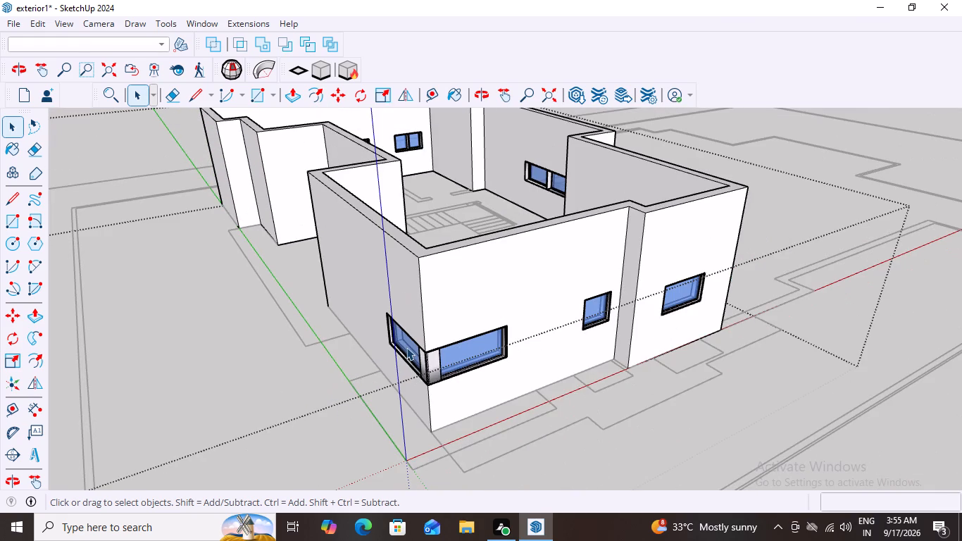
click(406, 347)
middle_drag(270, 407, 512, 418)
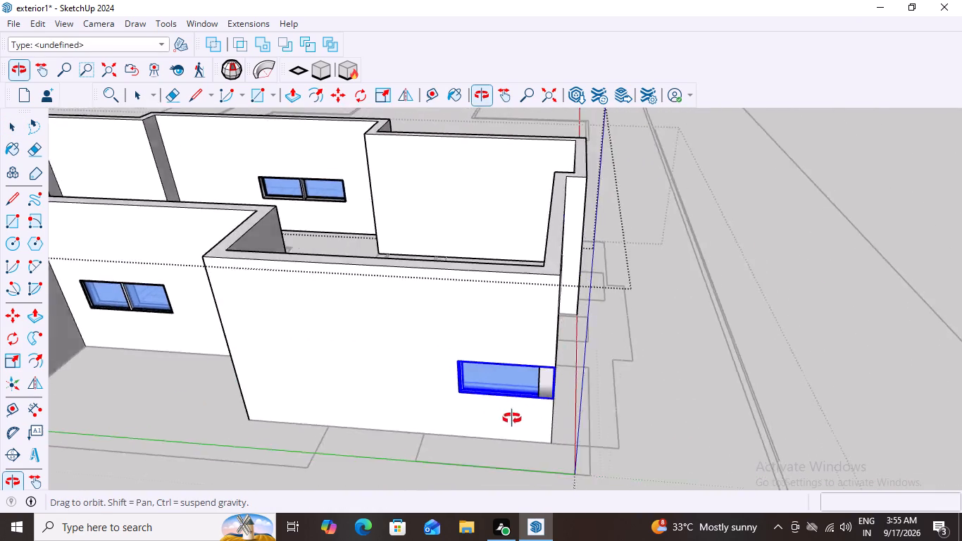
middle_drag(512, 418, 523, 417)
scroll(576, 404, up, 6)
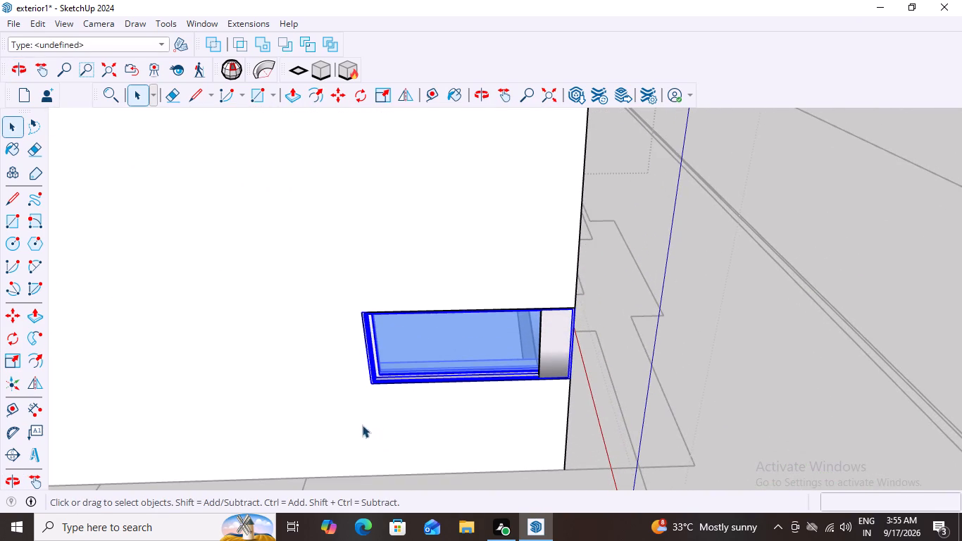
scroll(364, 391, up, 10)
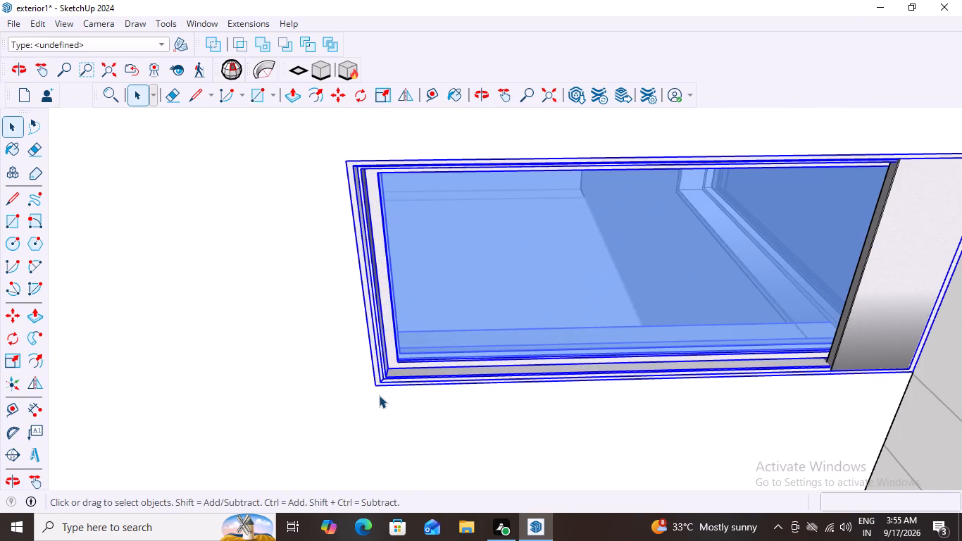
key(m)
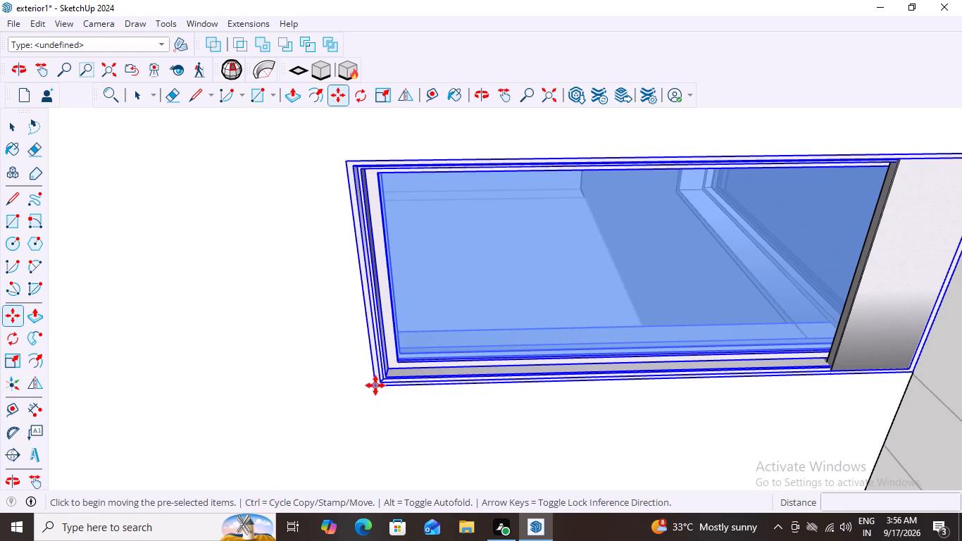
click(375, 385)
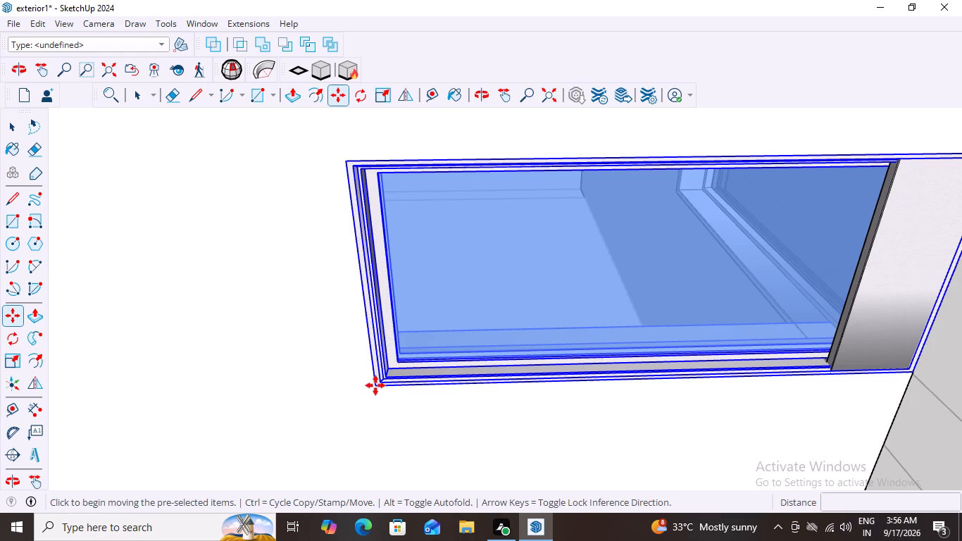
scroll(318, 459, down, 8)
scroll(458, 436, down, 5)
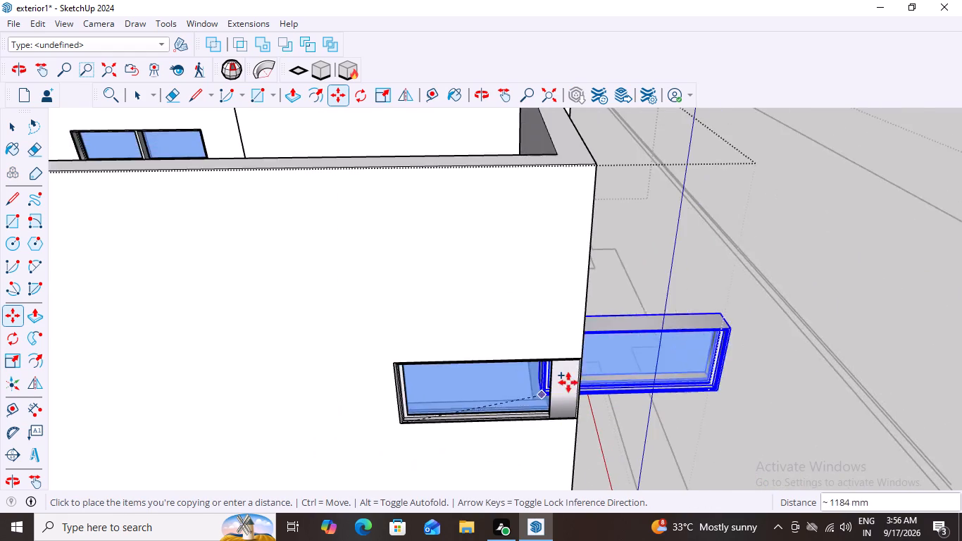
scroll(568, 383, down, 20)
scroll(568, 383, down, 18)
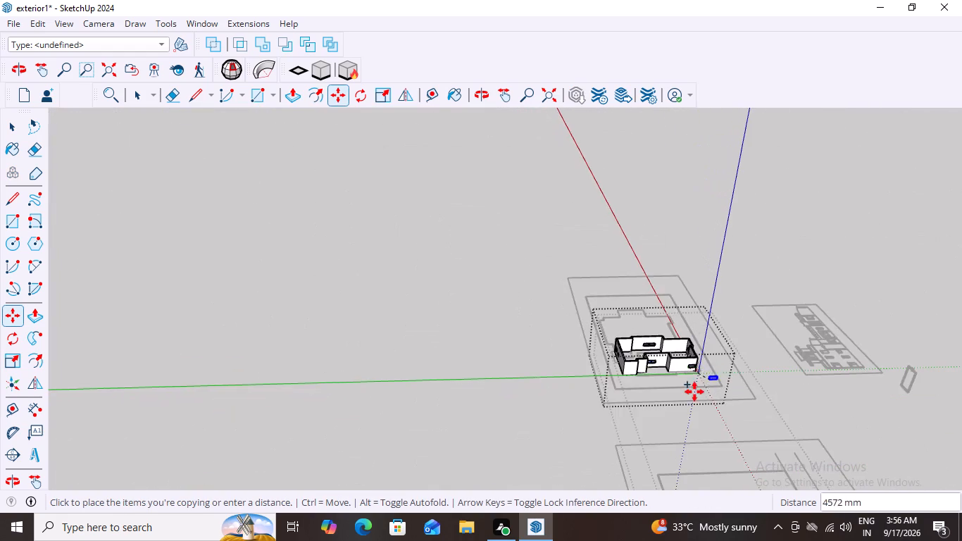
scroll(694, 392, down, 20)
scroll(694, 392, down, 4)
scroll(700, 424, up, 8)
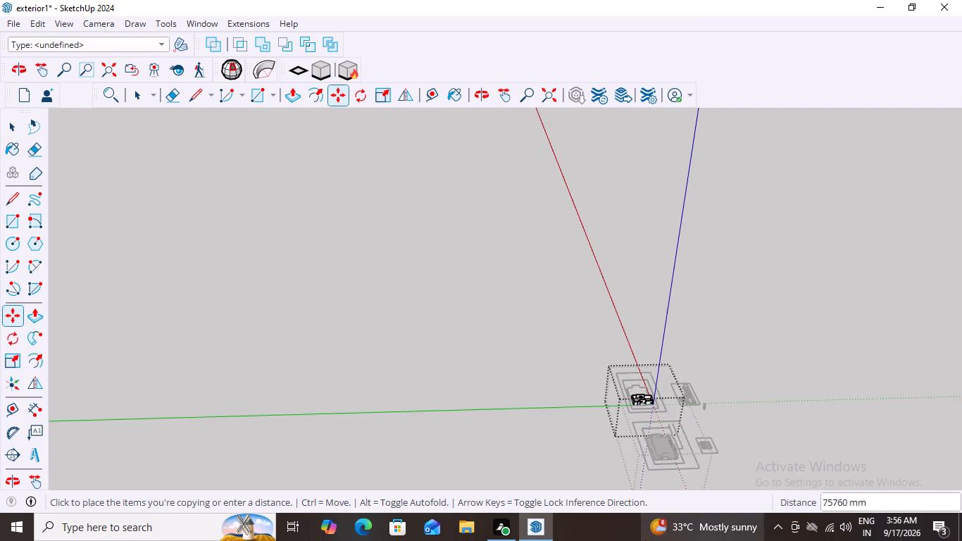
scroll(645, 540, up, 3)
scroll(666, 471, up, 20)
scroll(666, 471, up, 6)
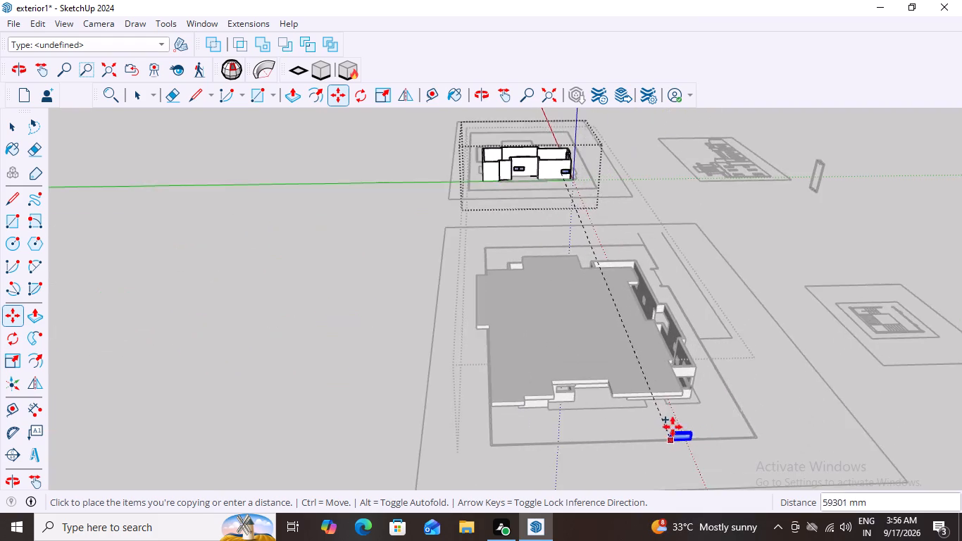
scroll(673, 427, up, 11)
scroll(722, 385, up, 9)
scroll(772, 356, up, 1)
middle_drag(772, 356, 714, 364)
scroll(598, 339, up, 8)
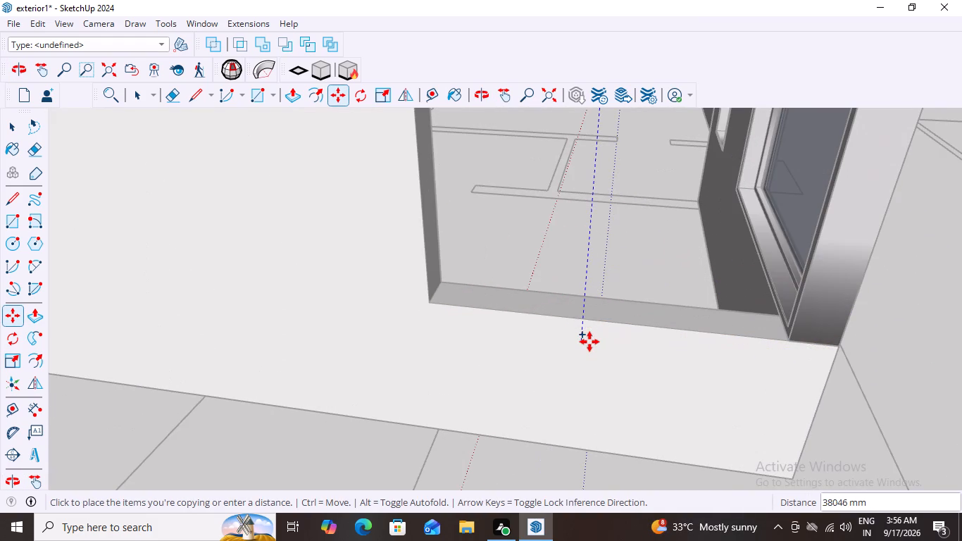
scroll(430, 302, up, 4)
click(430, 302)
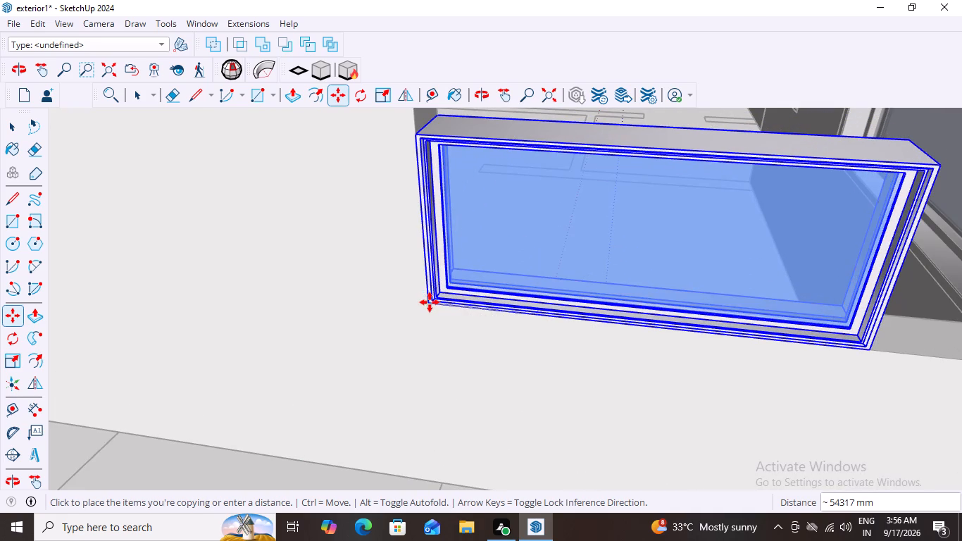
key(space)
scroll(405, 366, down, 8)
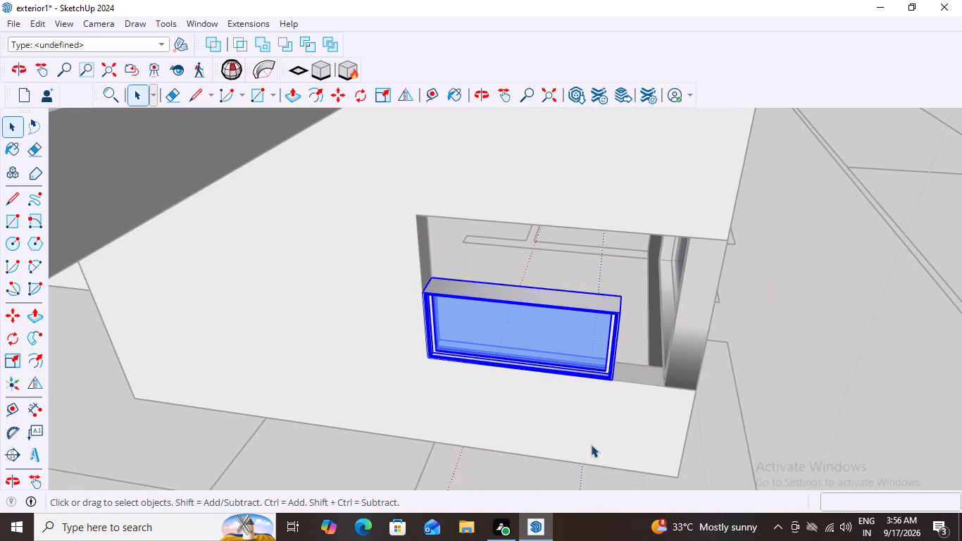
Scale the copied window's width by about 1.26 along the red axis so it reaches the corner post.
key(s)
scroll(624, 373, up, 7)
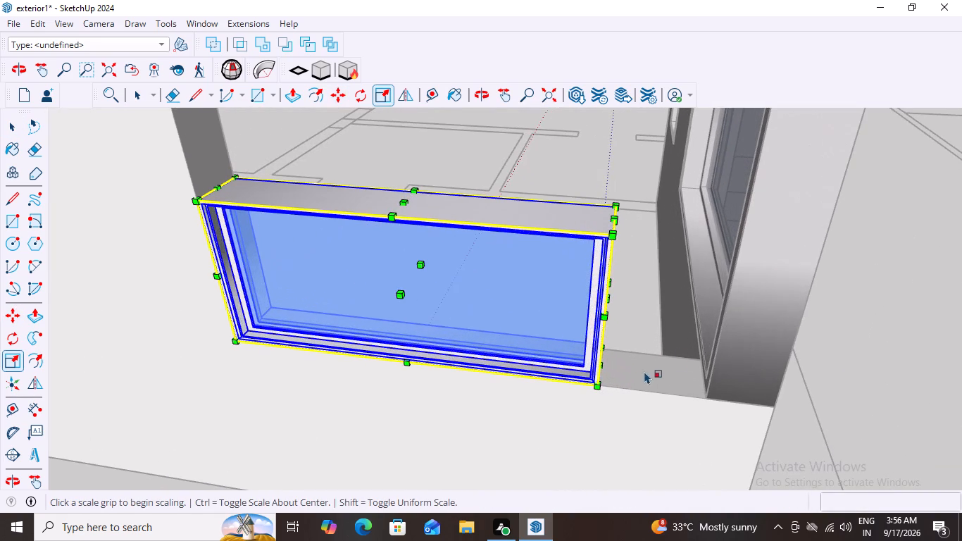
scroll(693, 320, up, 1)
middle_drag(692, 320, 665, 314)
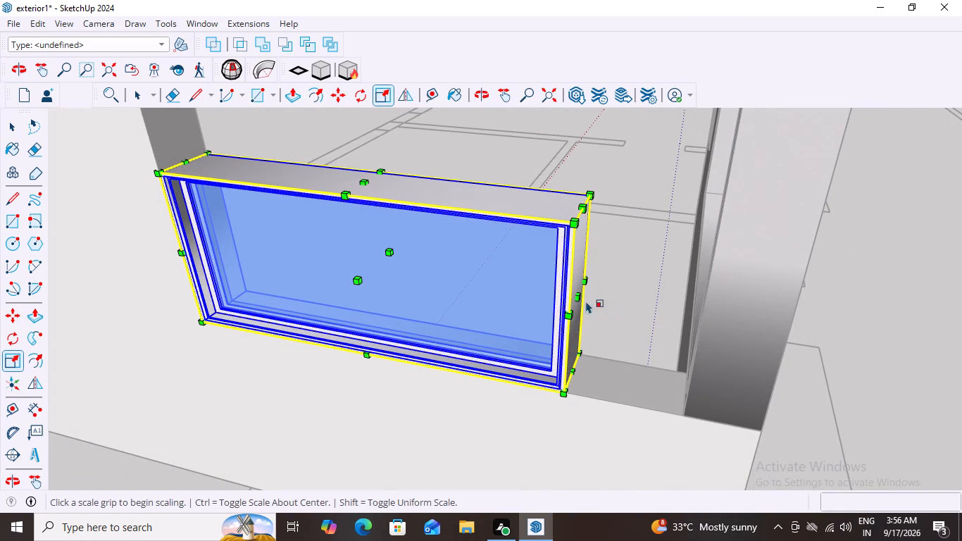
drag(581, 297, 646, 301)
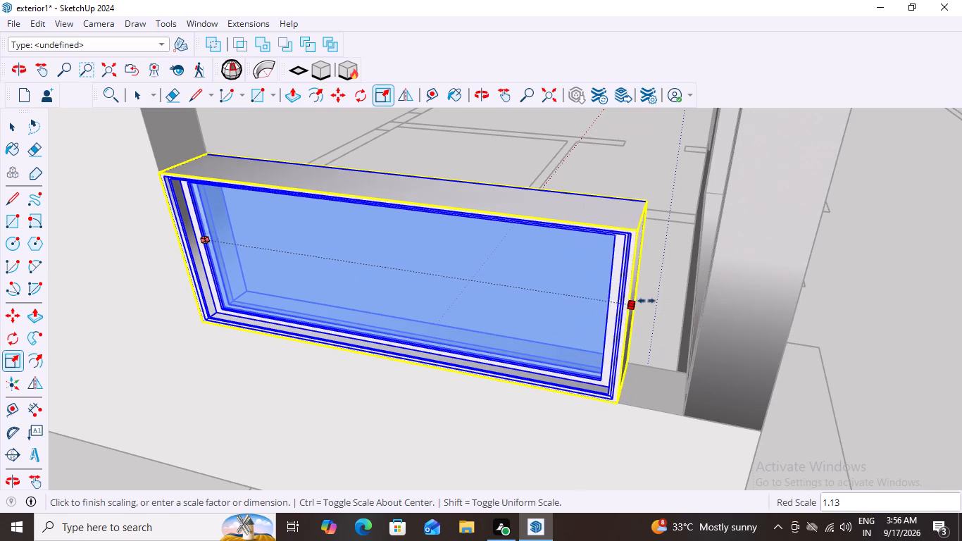
drag(646, 301, 699, 313)
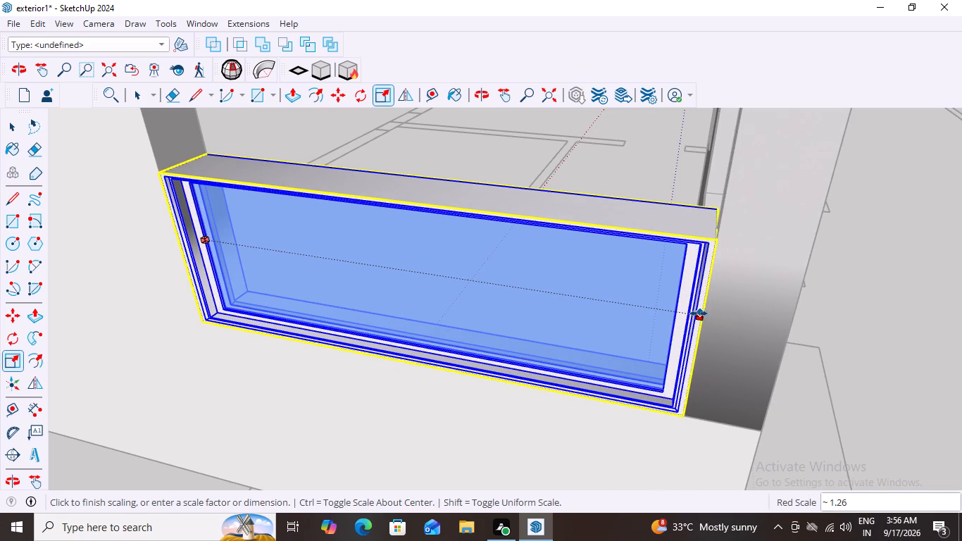
drag(699, 313, 699, 316)
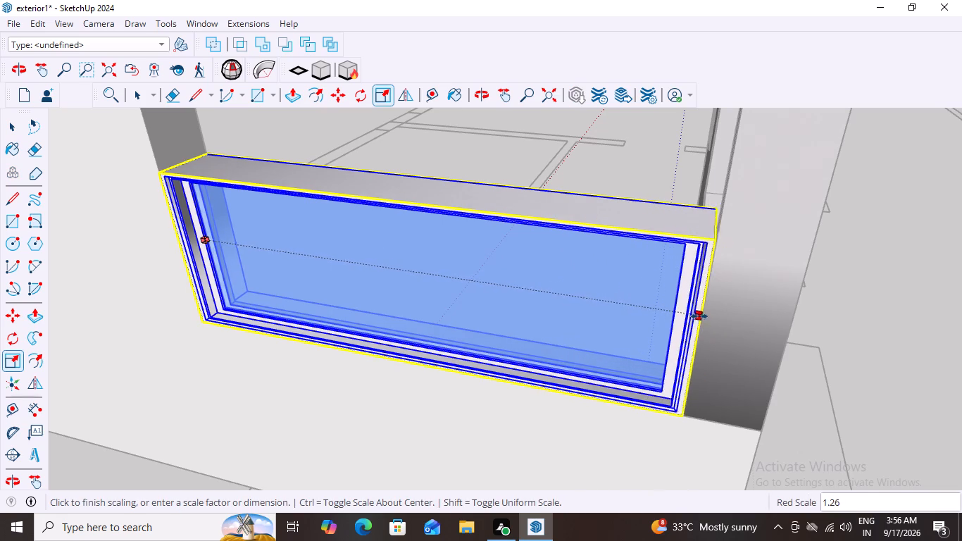
drag(699, 316, 691, 315)
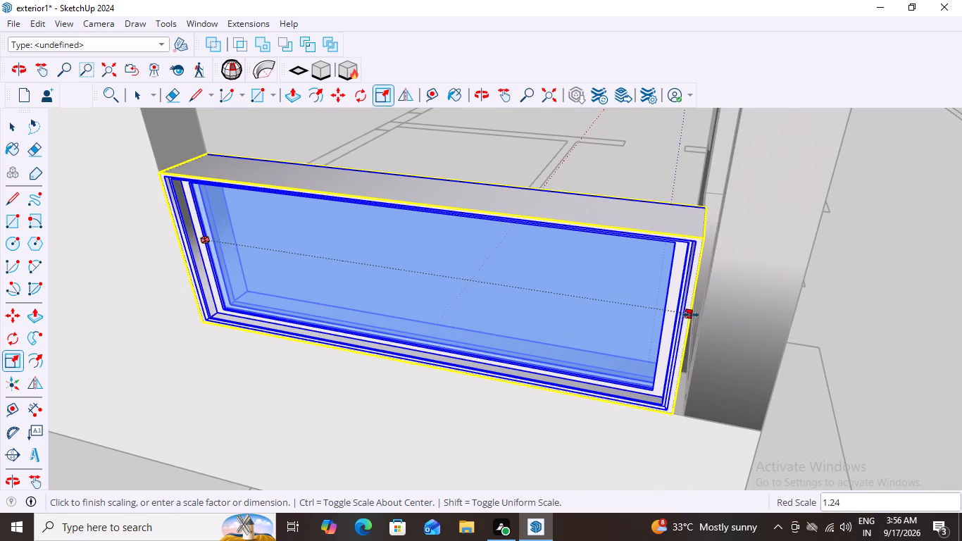
drag(691, 315, 696, 413)
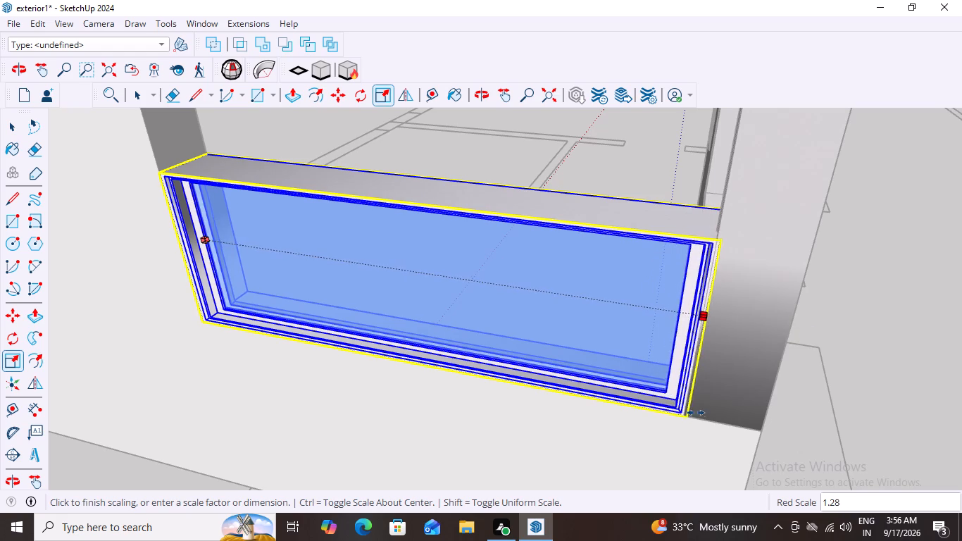
drag(696, 413, 682, 417)
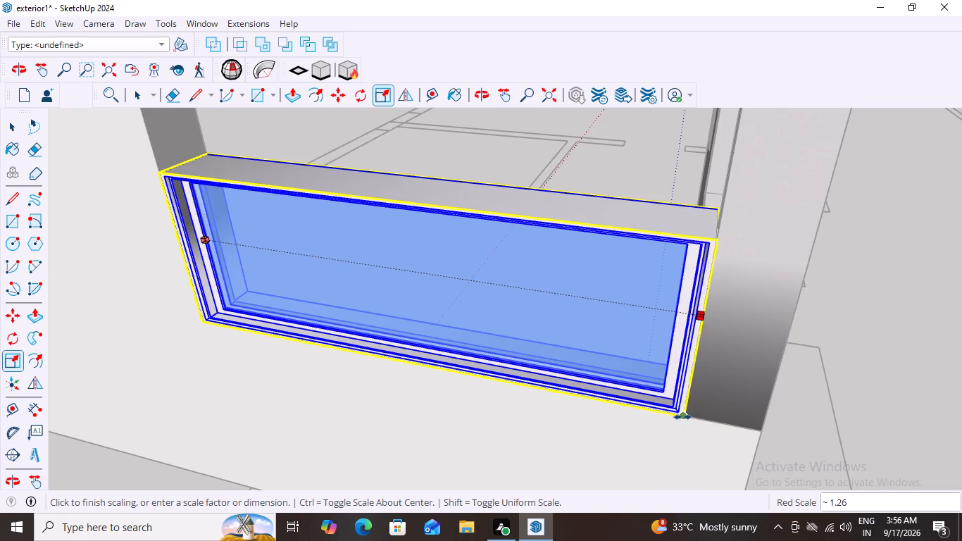
drag(682, 417, 689, 416)
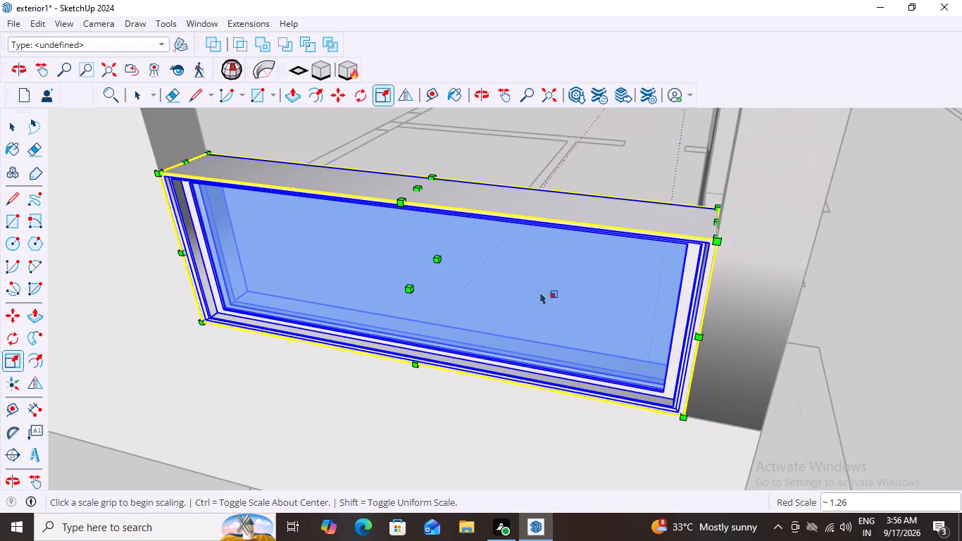
Scale the copied window's height by about 2.03 up to the top of the opening, and leave the wall group.
scroll(494, 312, down, 12)
scroll(394, 261, up, 4)
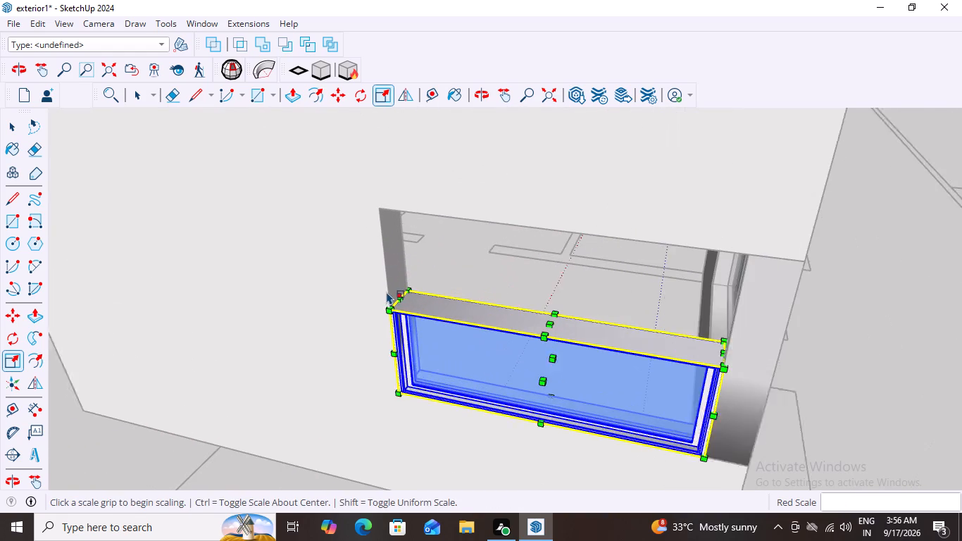
scroll(387, 292, up, 4)
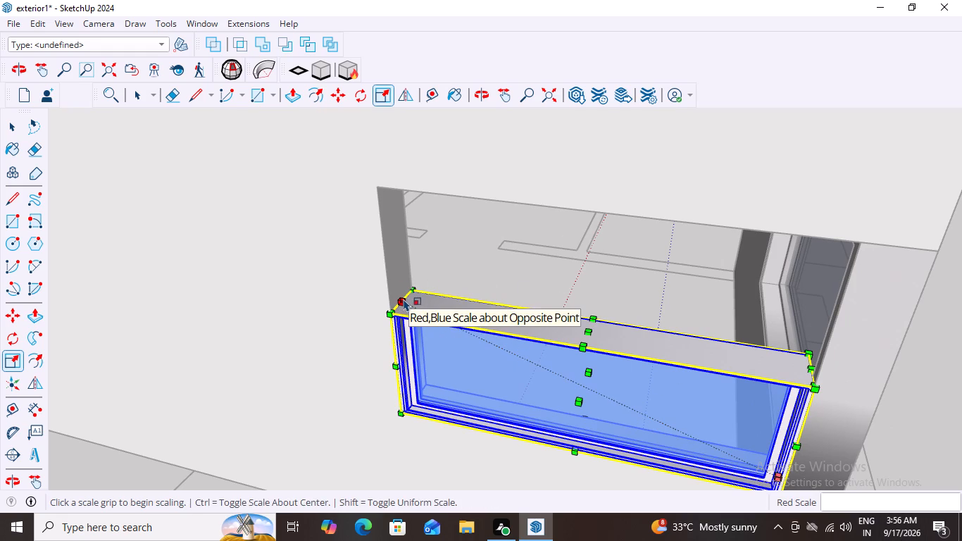
drag(404, 299, 381, 204)
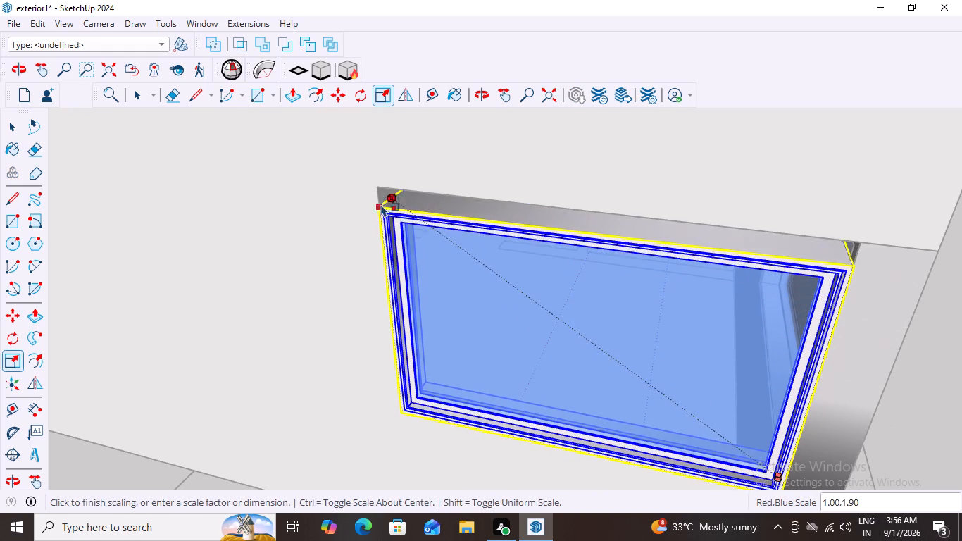
drag(381, 204, 377, 185)
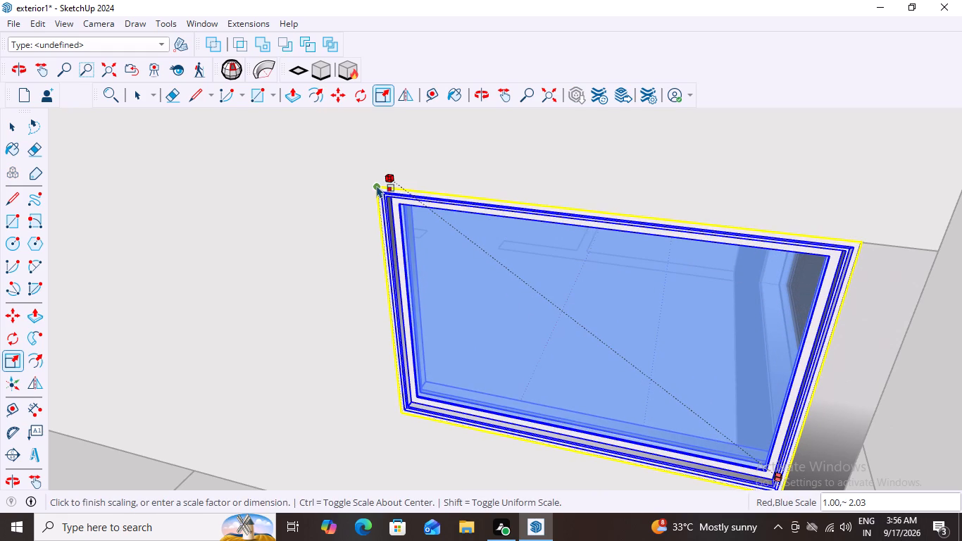
click(377, 185)
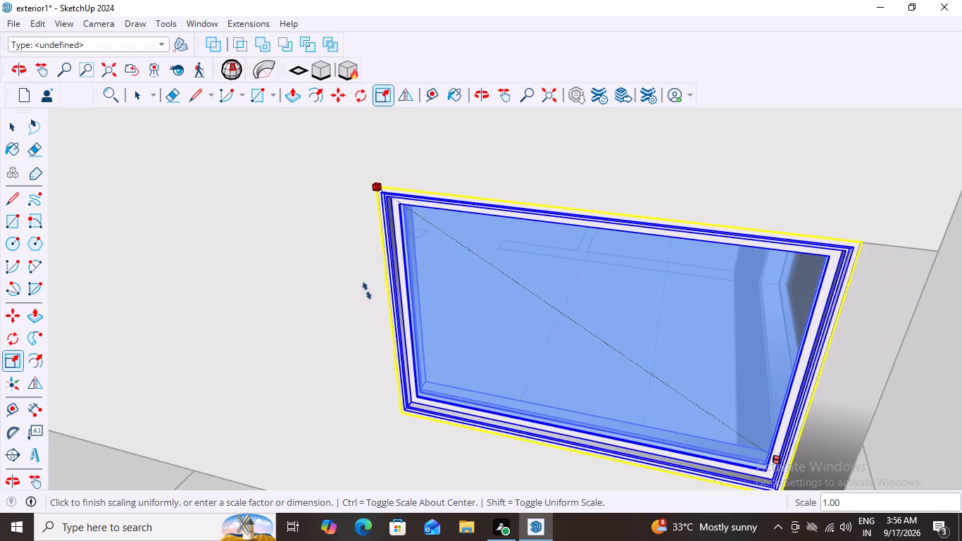
click(383, 195)
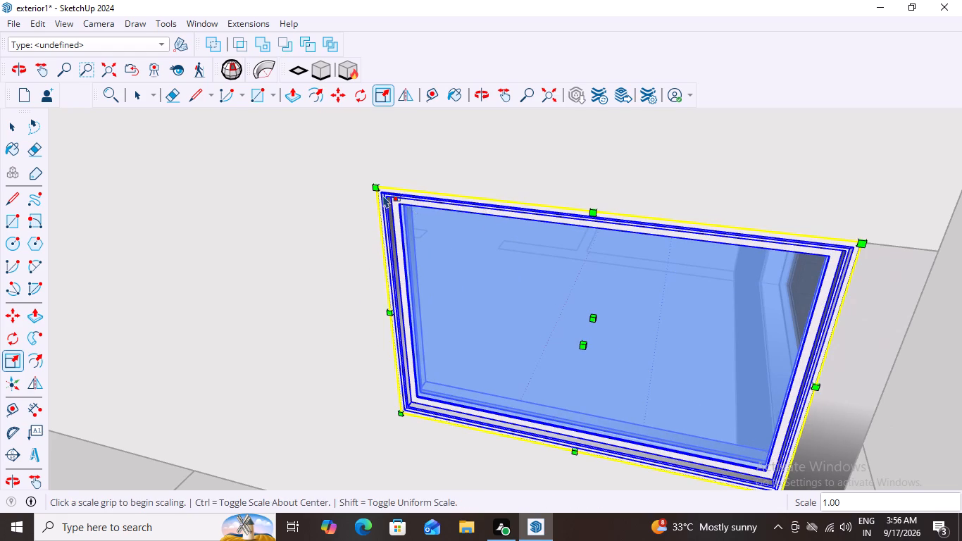
key(space)
scroll(428, 347, down, 7)
scroll(515, 413, down, 3)
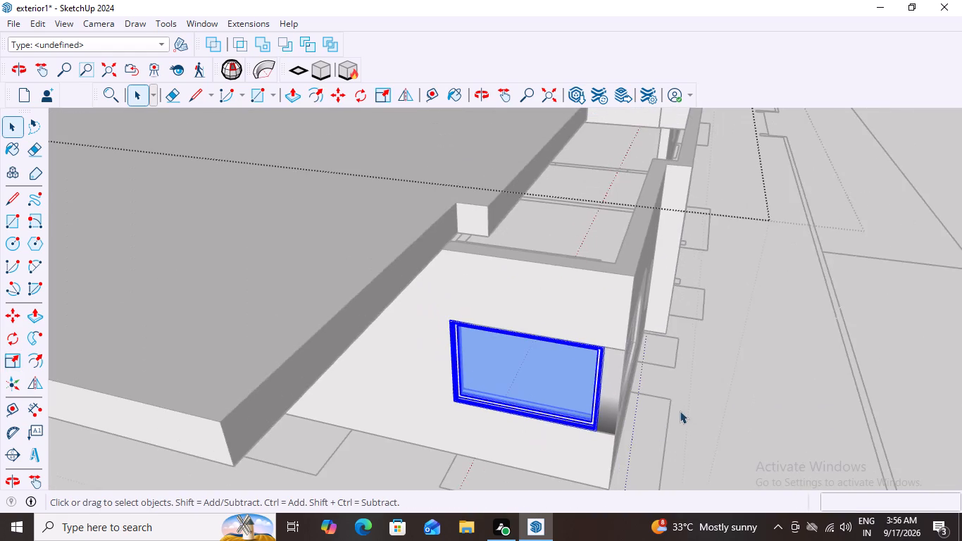
middle_drag(687, 406, 475, 370)
scroll(475, 369, down, 12)
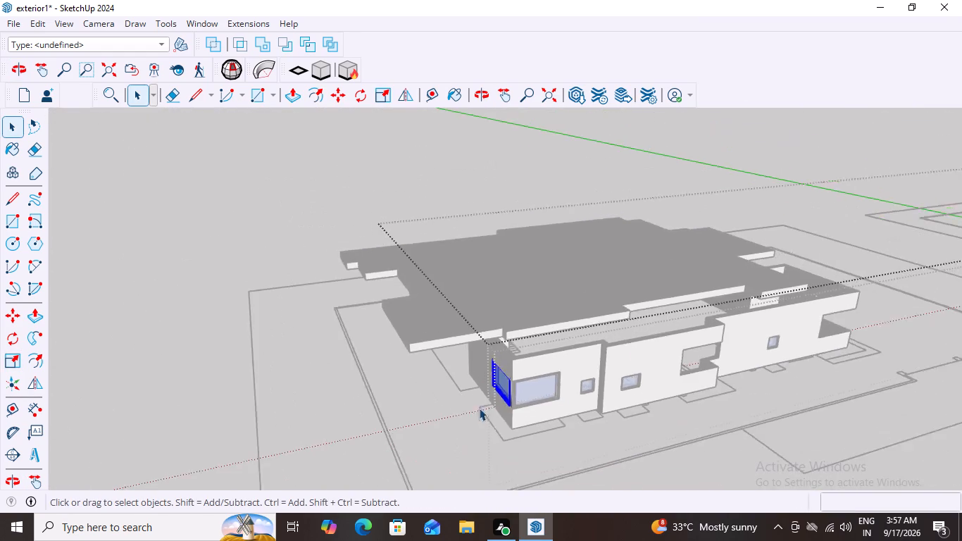
scroll(479, 408, down, 11)
double_click(796, 170)
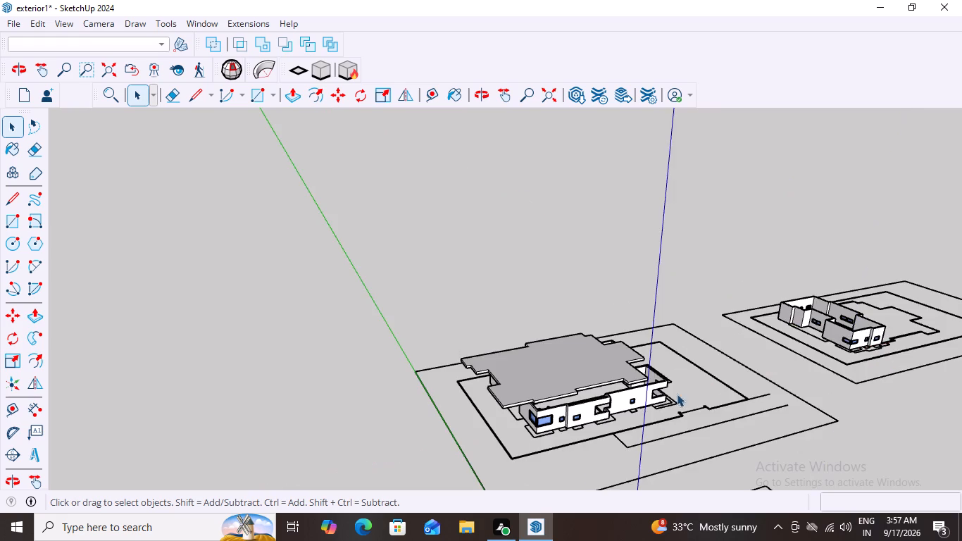
Examine the roofed building's corner windows and its remaining facade openings from several angles.
scroll(535, 440, up, 20)
scroll(535, 440, up, 2)
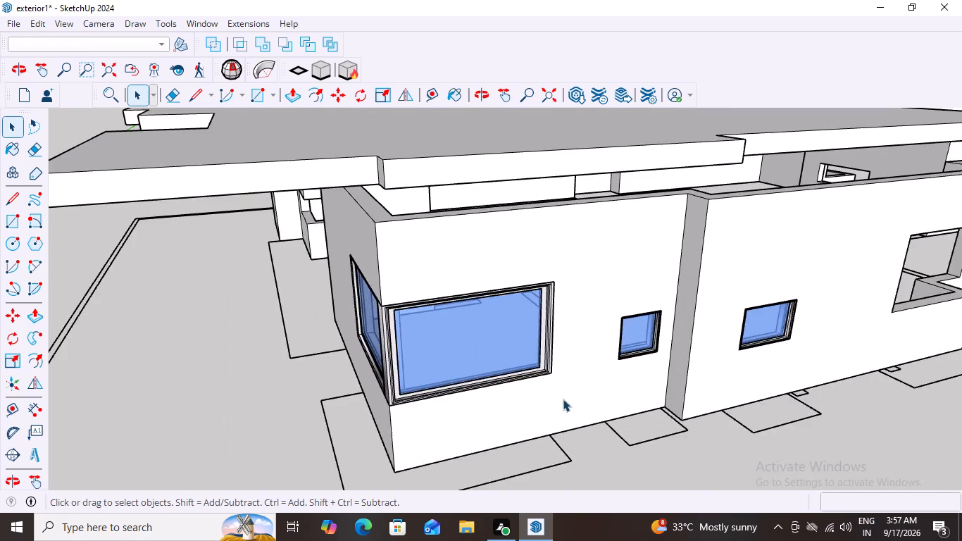
middle_drag(568, 406, 453, 390)
scroll(398, 375, down, 14)
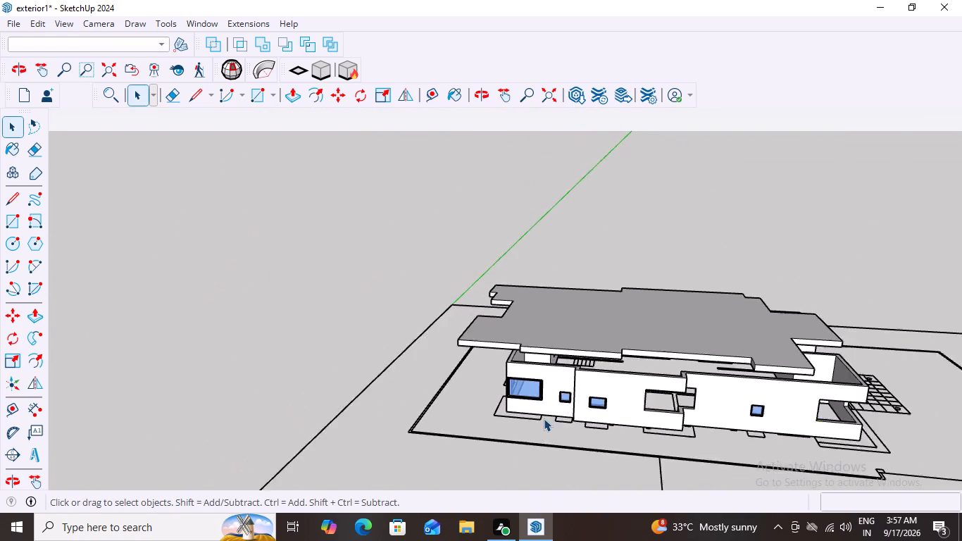
scroll(544, 418, down, 5)
middle_drag(723, 454, 861, 412)
scroll(588, 384, up, 1)
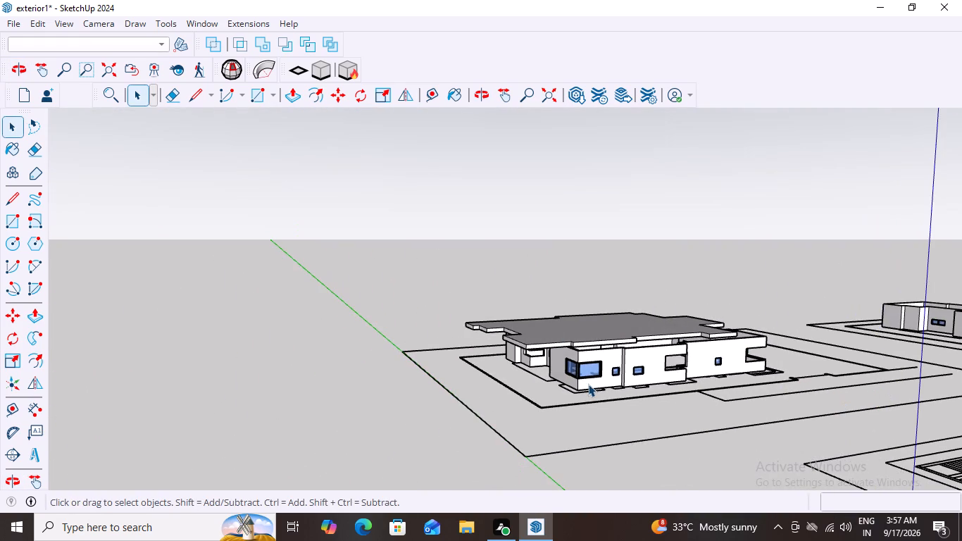
scroll(588, 384, up, 2)
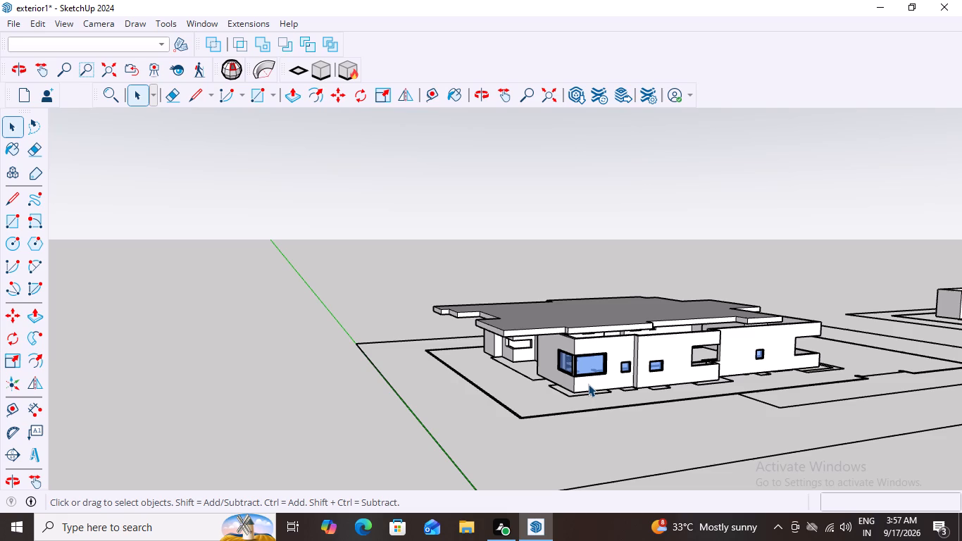